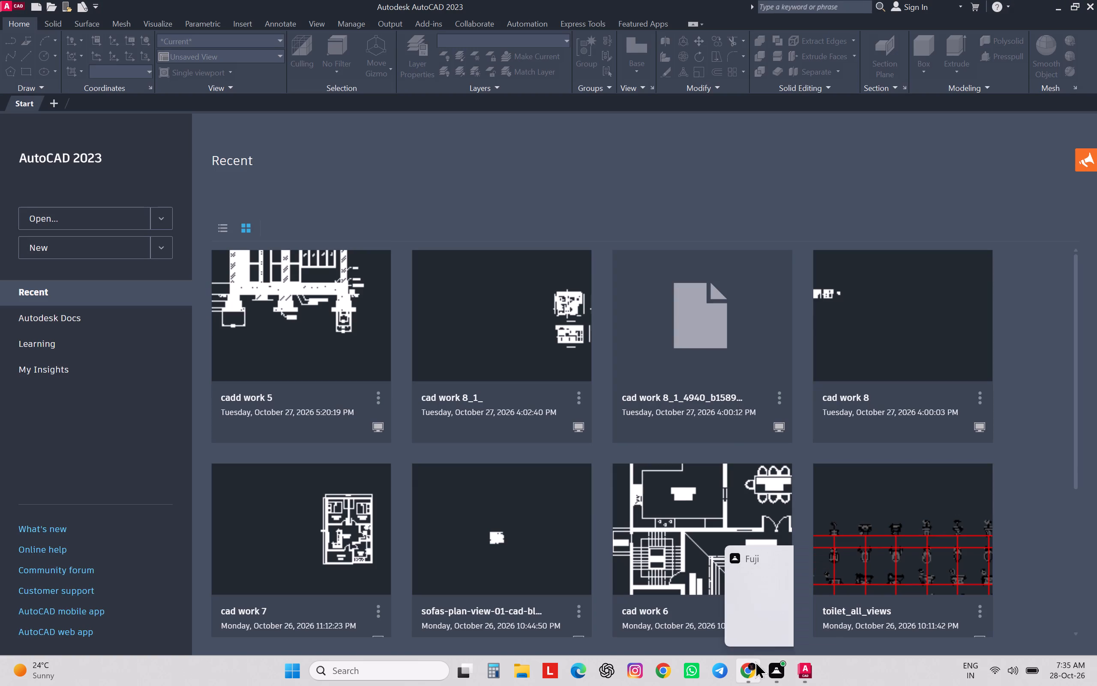
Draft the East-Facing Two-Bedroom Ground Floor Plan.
Create a new drawing from the acad.dwt template.
click(67, 255)
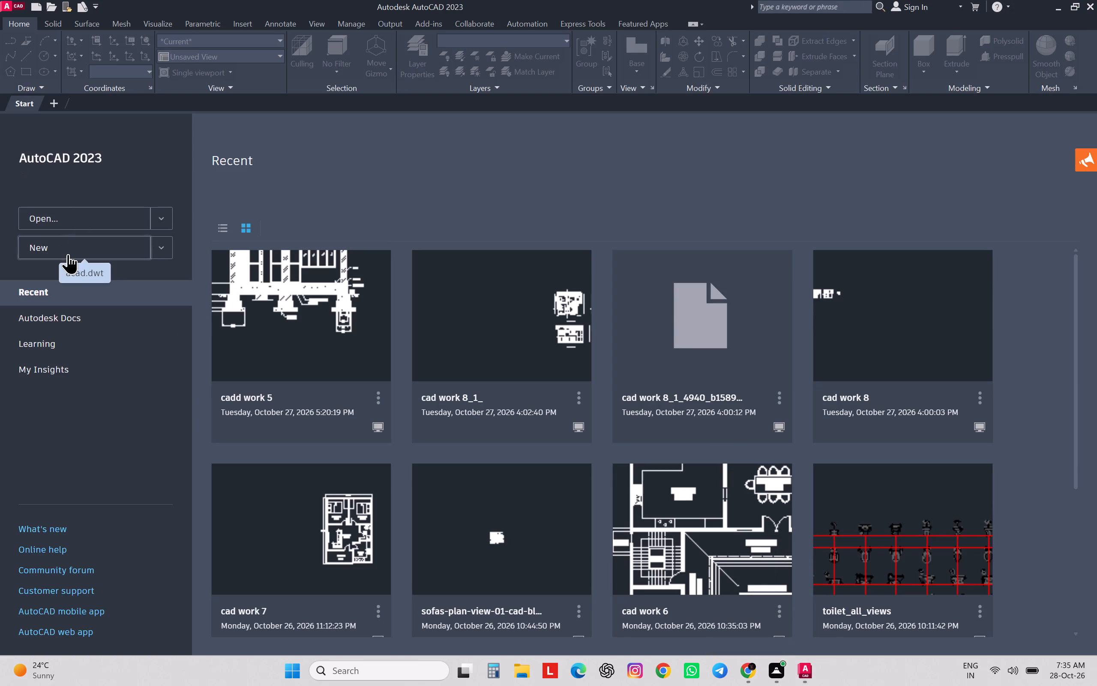
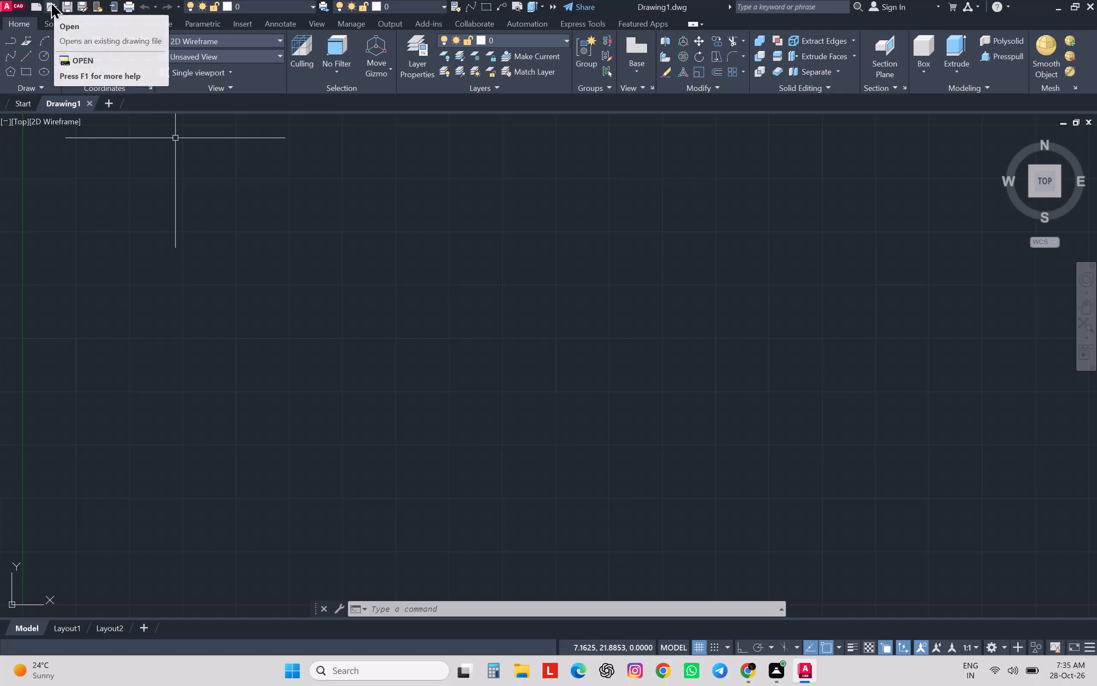
Review the drawing units settings and accept them as they are.
text(n)
key(space)
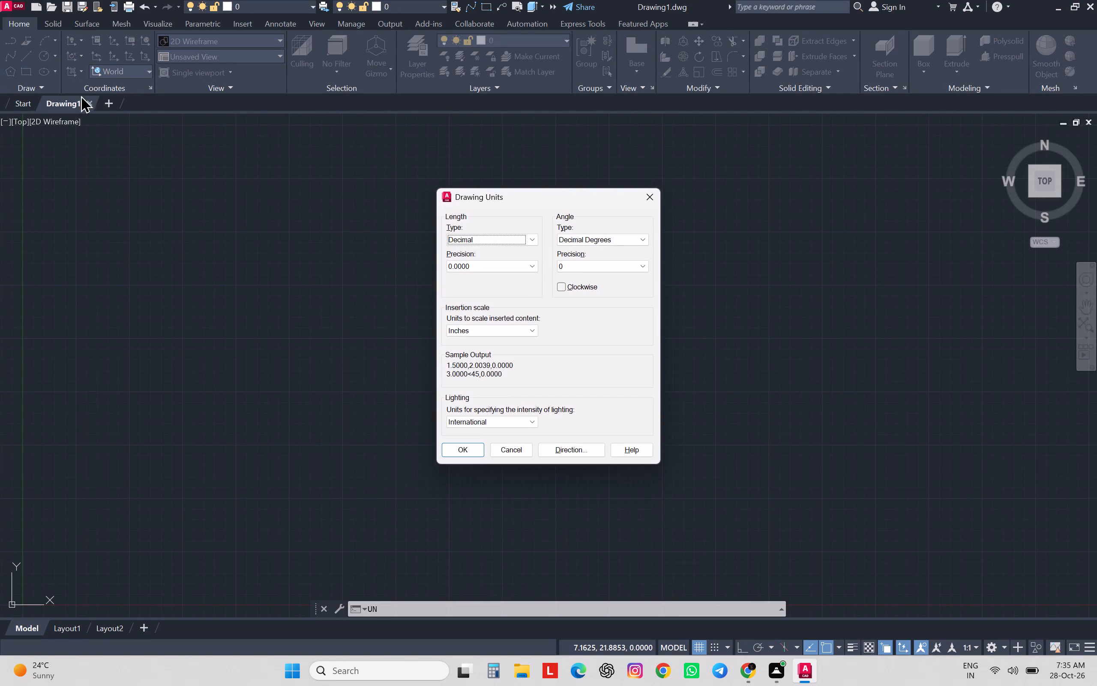
click(457, 450)
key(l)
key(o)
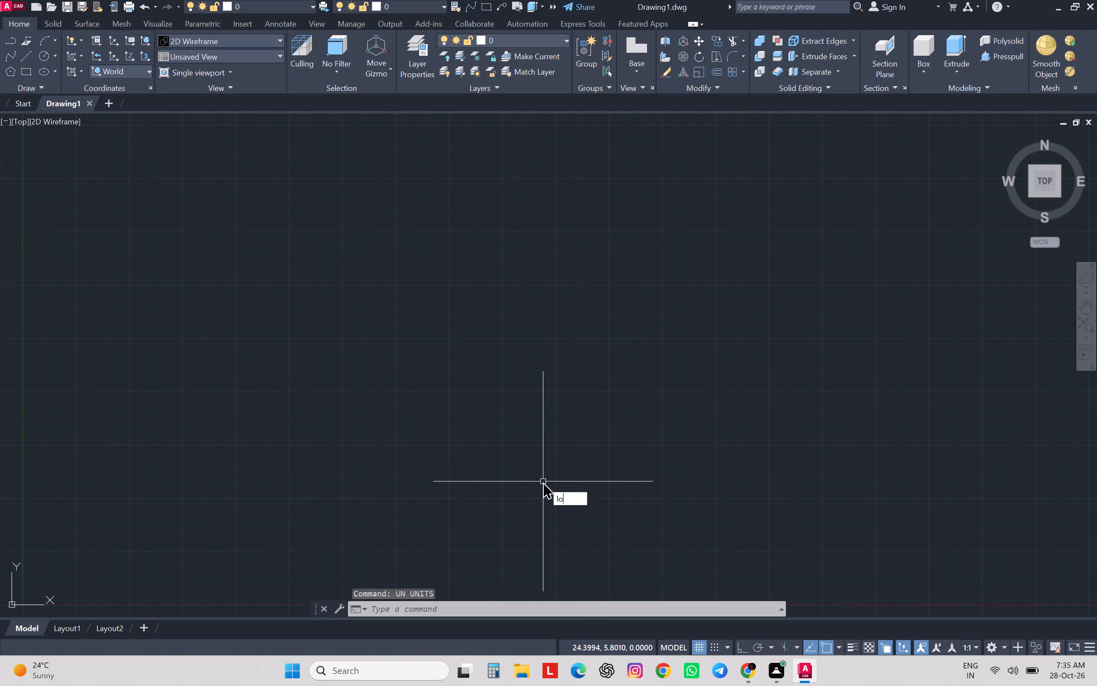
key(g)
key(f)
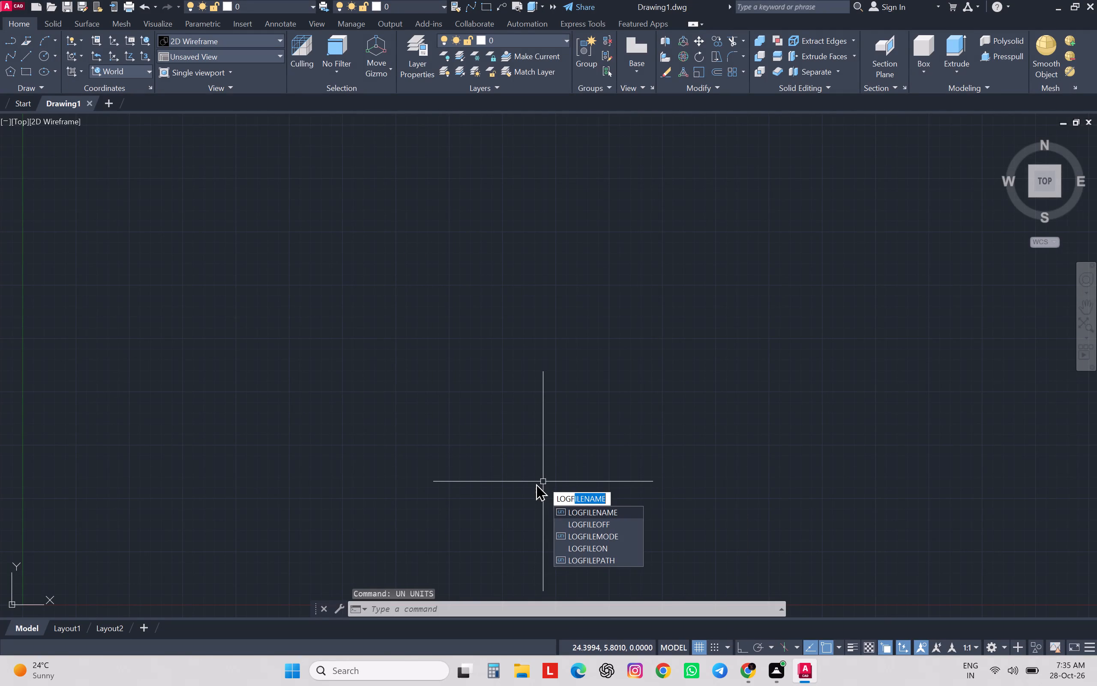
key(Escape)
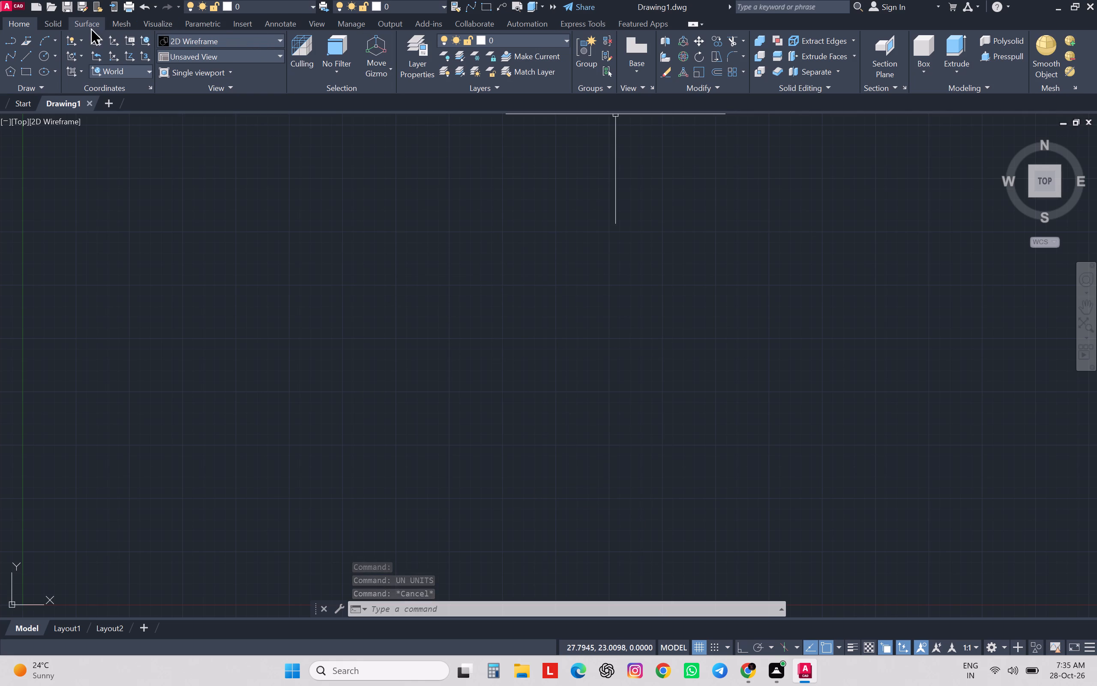
Turn on log file recording with the LOGFILEON command.
key(l)
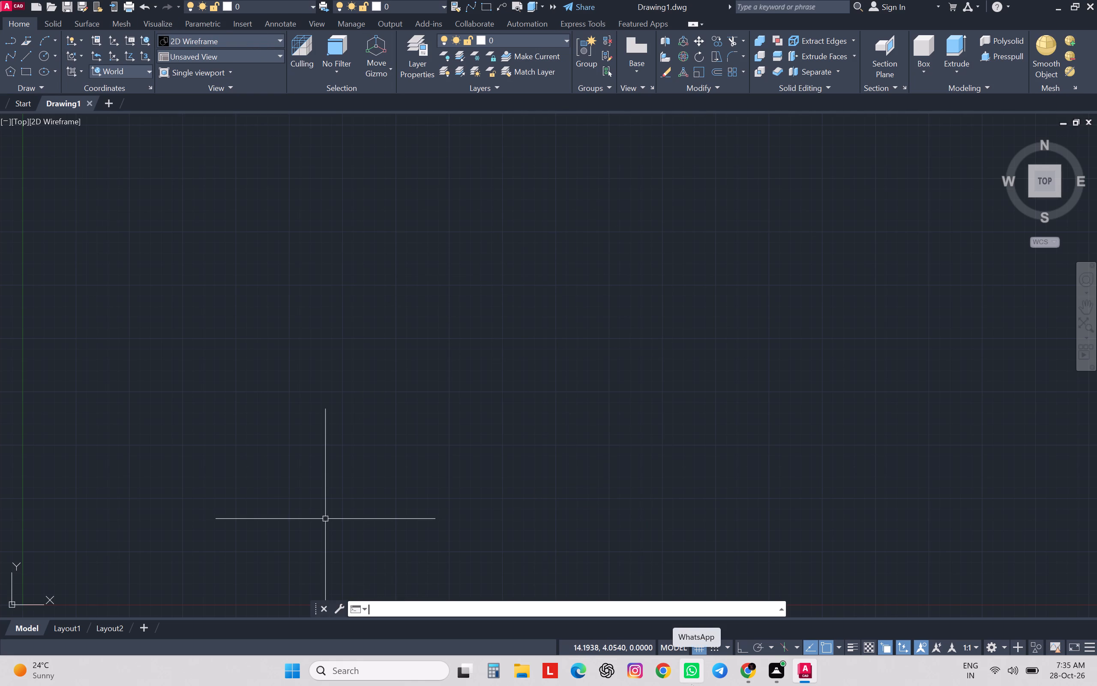
key(o)
key(g)
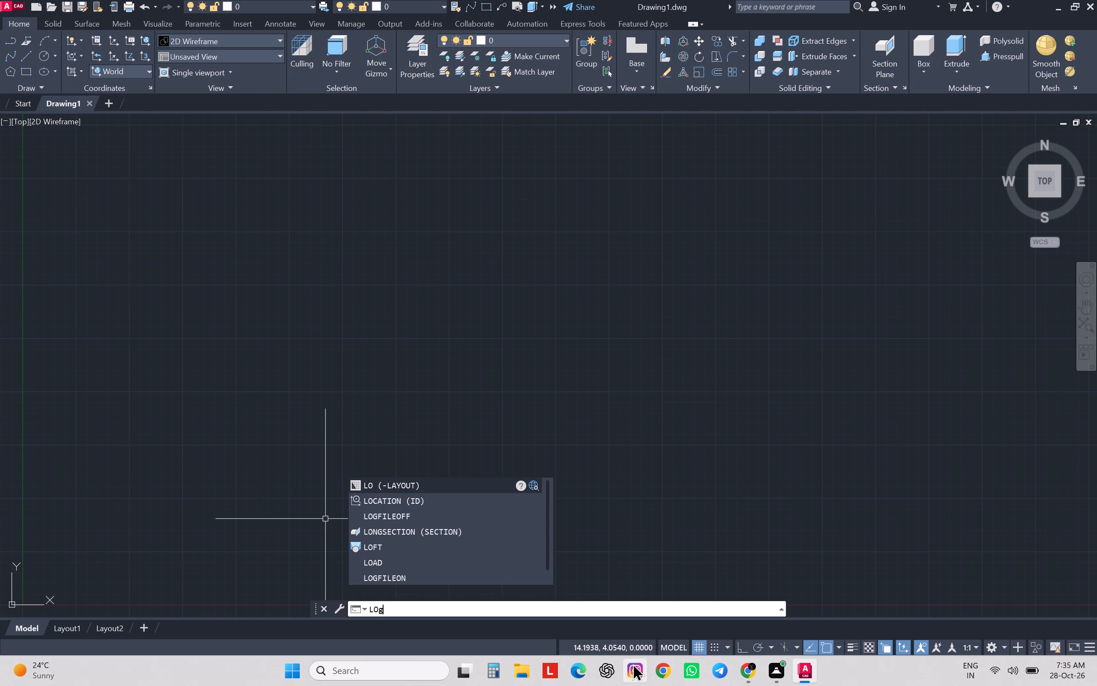
key(f)
text(il)
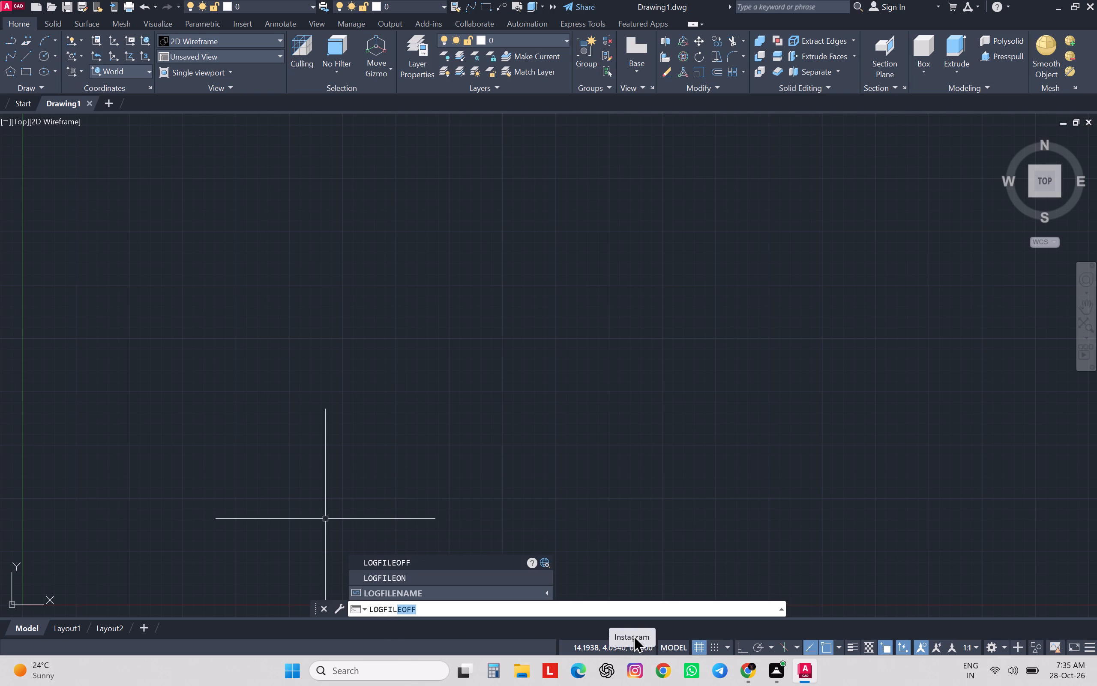
click(428, 575)
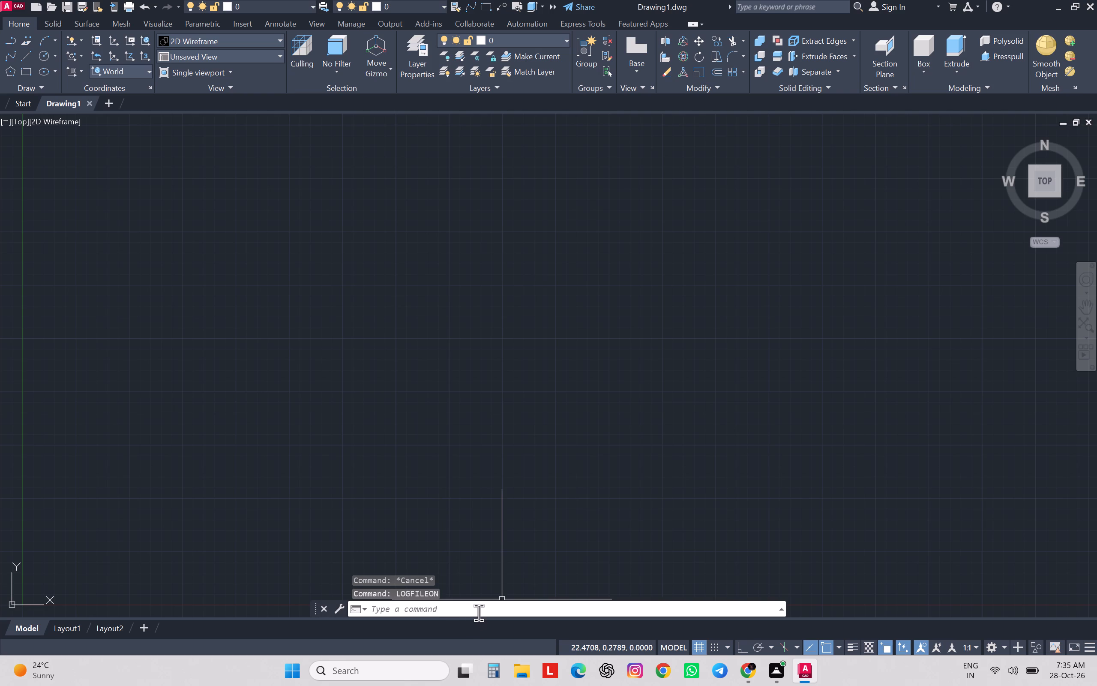
Examine the Display, Plot and Publish, System, User Preferences and Files settings in Options, and close it without changes.
click(449, 606)
text(op)
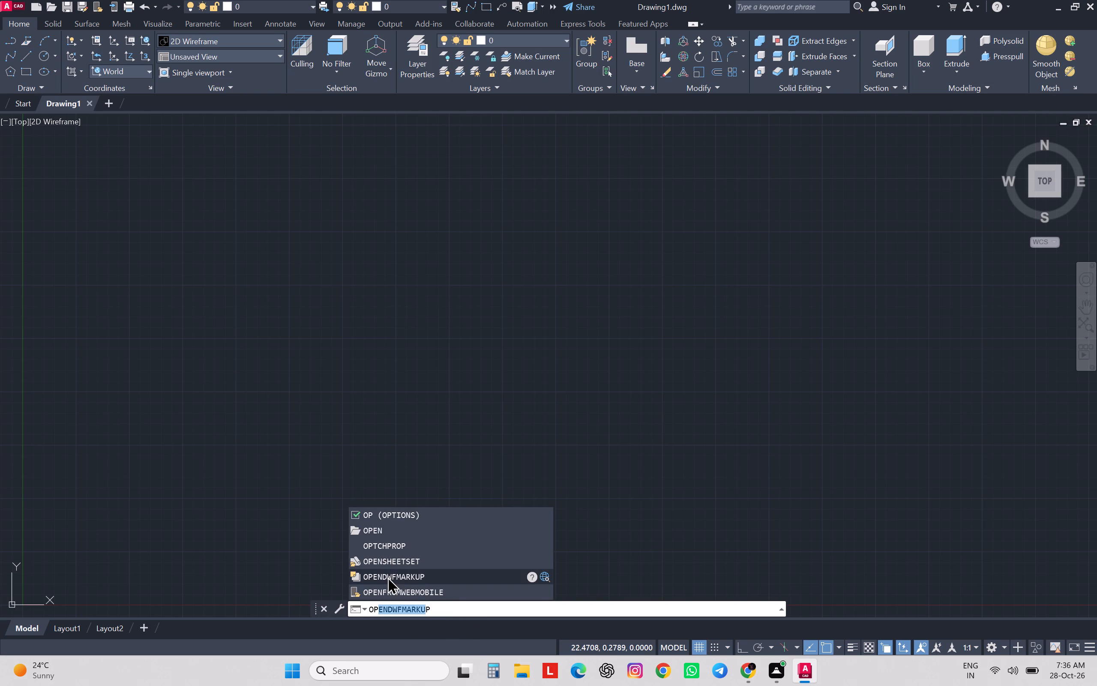
click(405, 513)
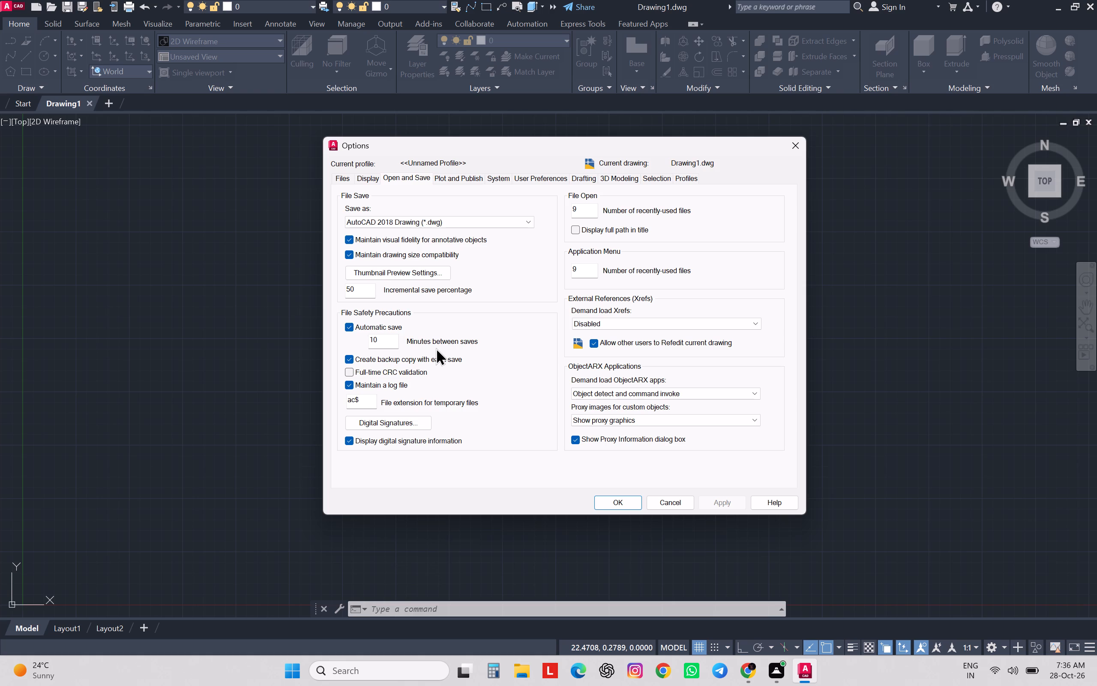
click(371, 178)
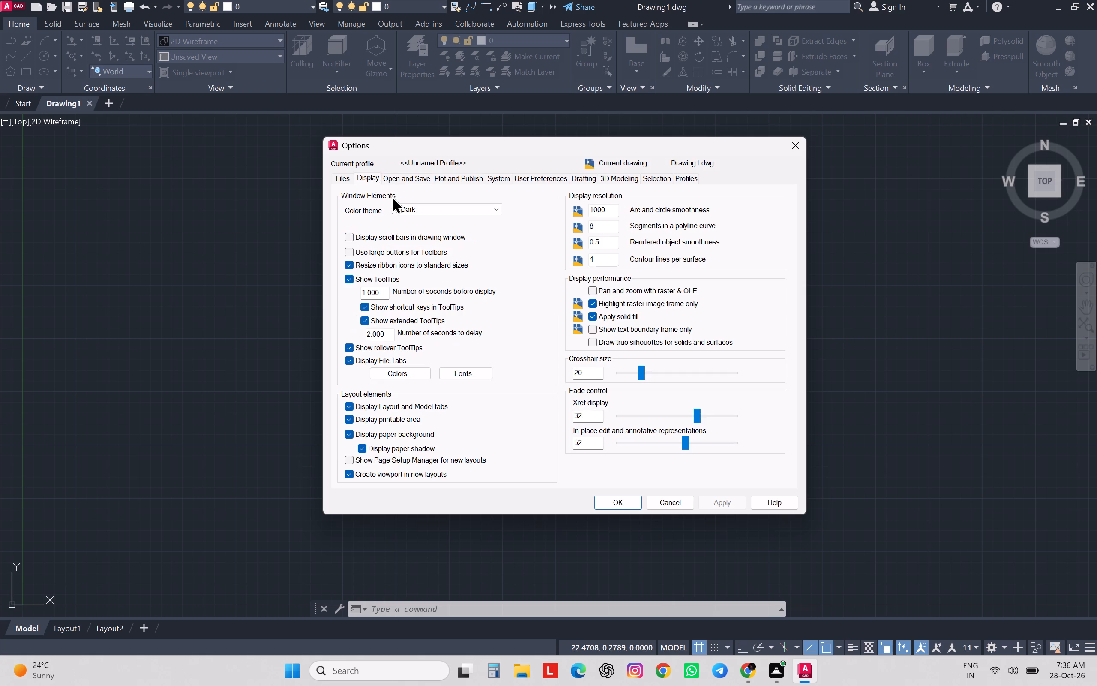
click(448, 181)
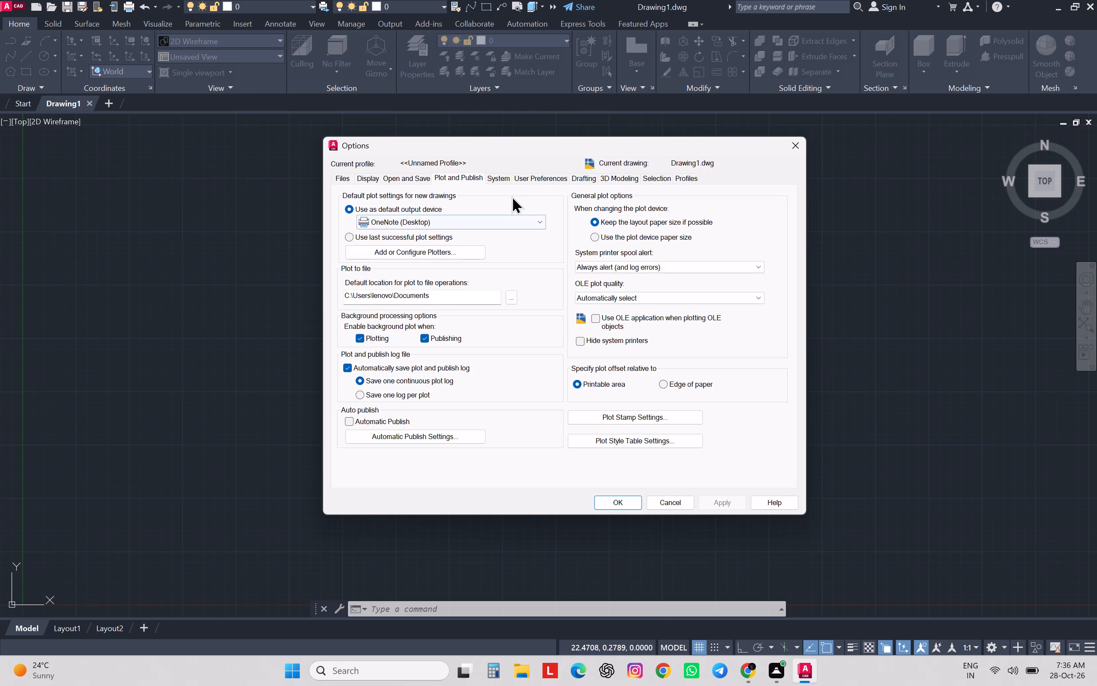
click(501, 181)
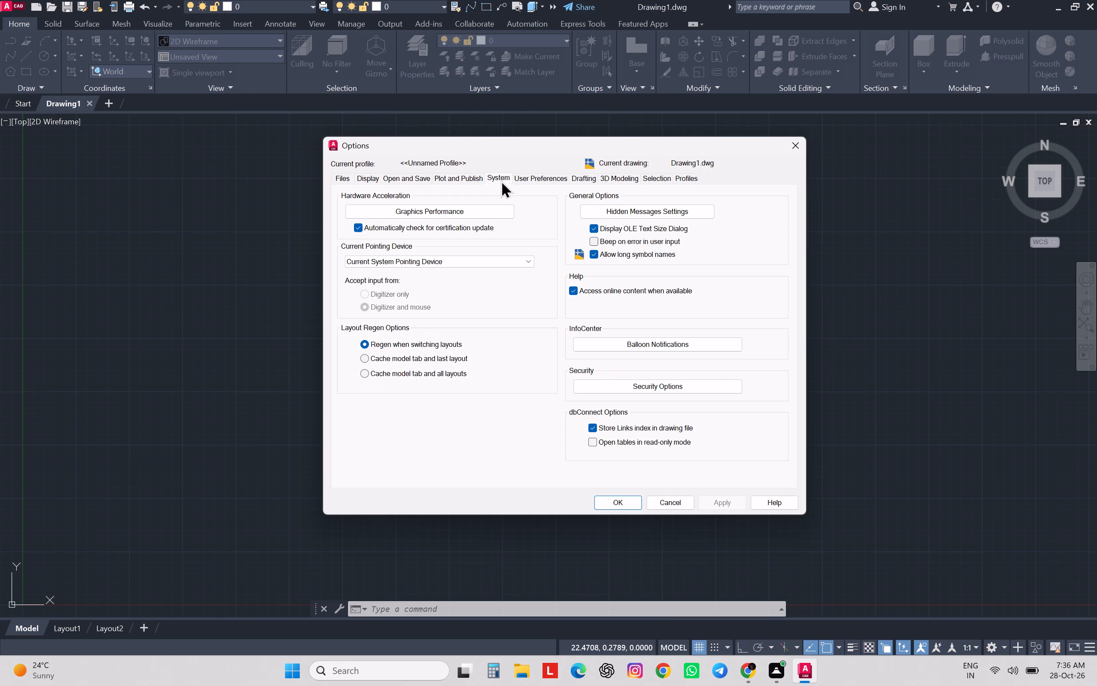
click(528, 174)
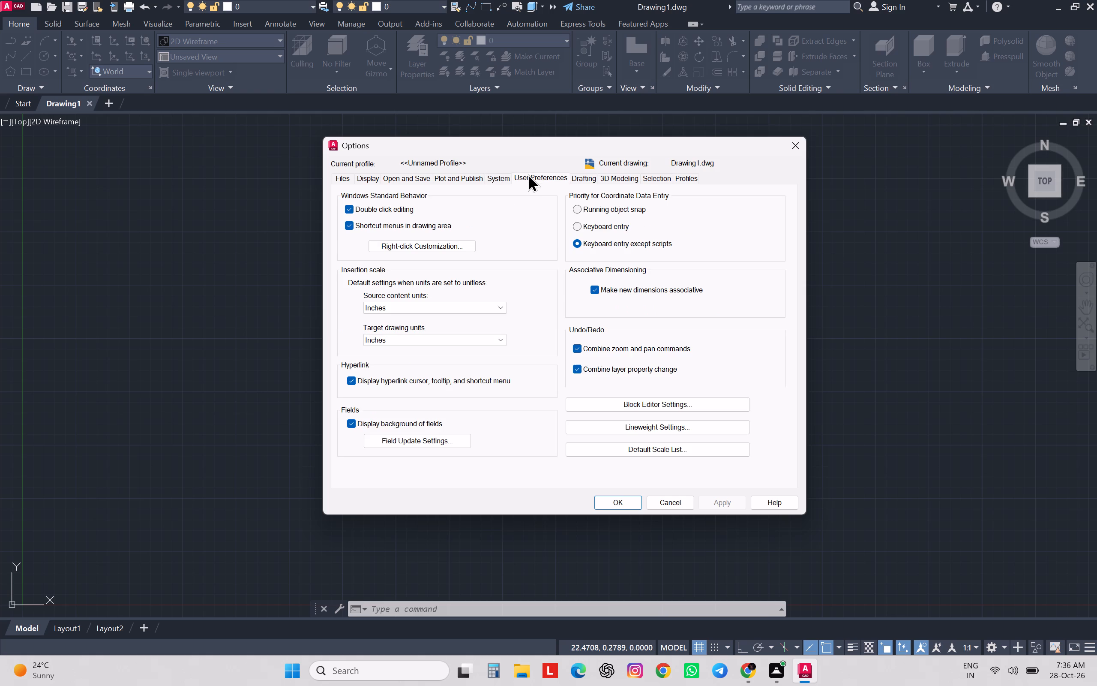
click(360, 179)
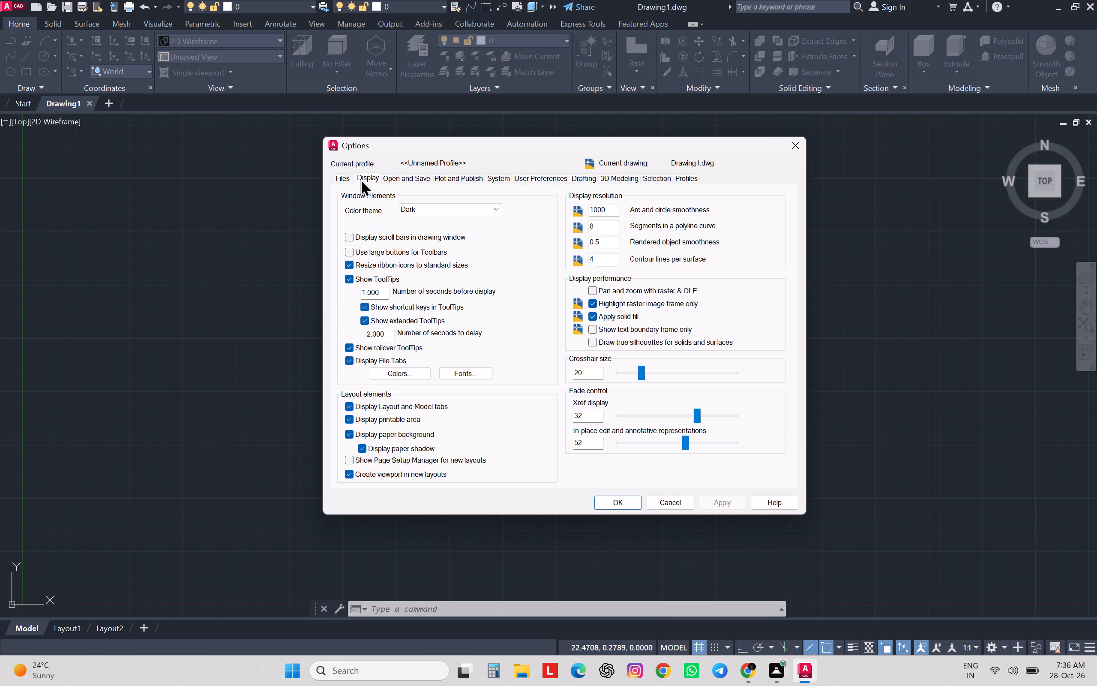
click(341, 178)
click(351, 176)
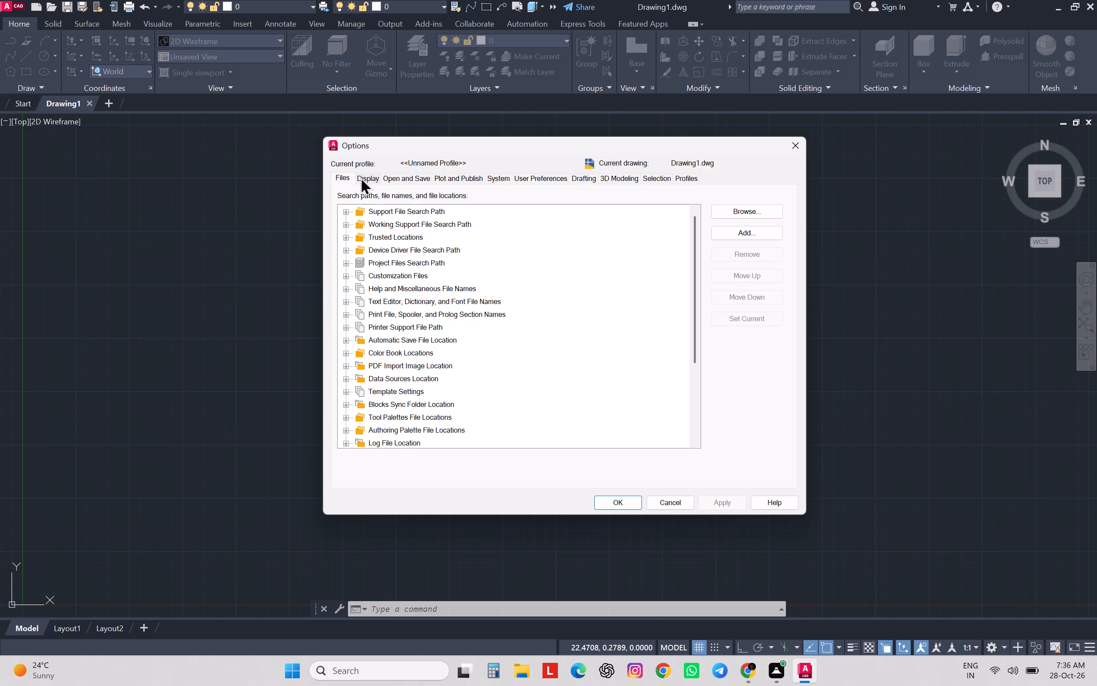
click(361, 178)
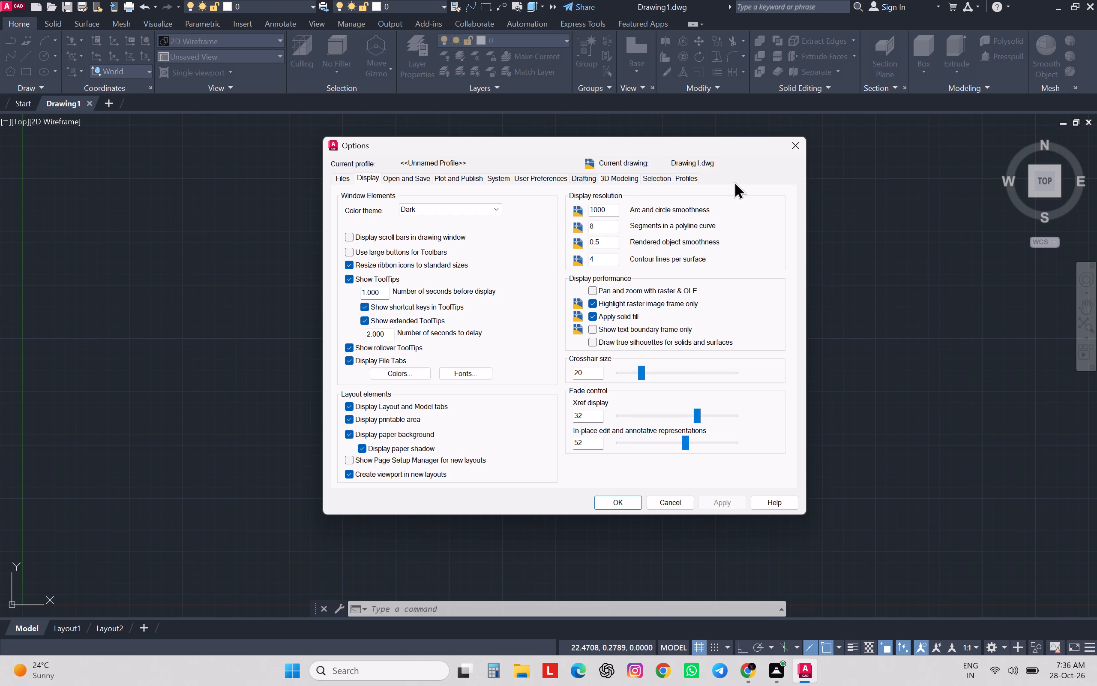
scroll(672, 388, down, 1)
click(794, 150)
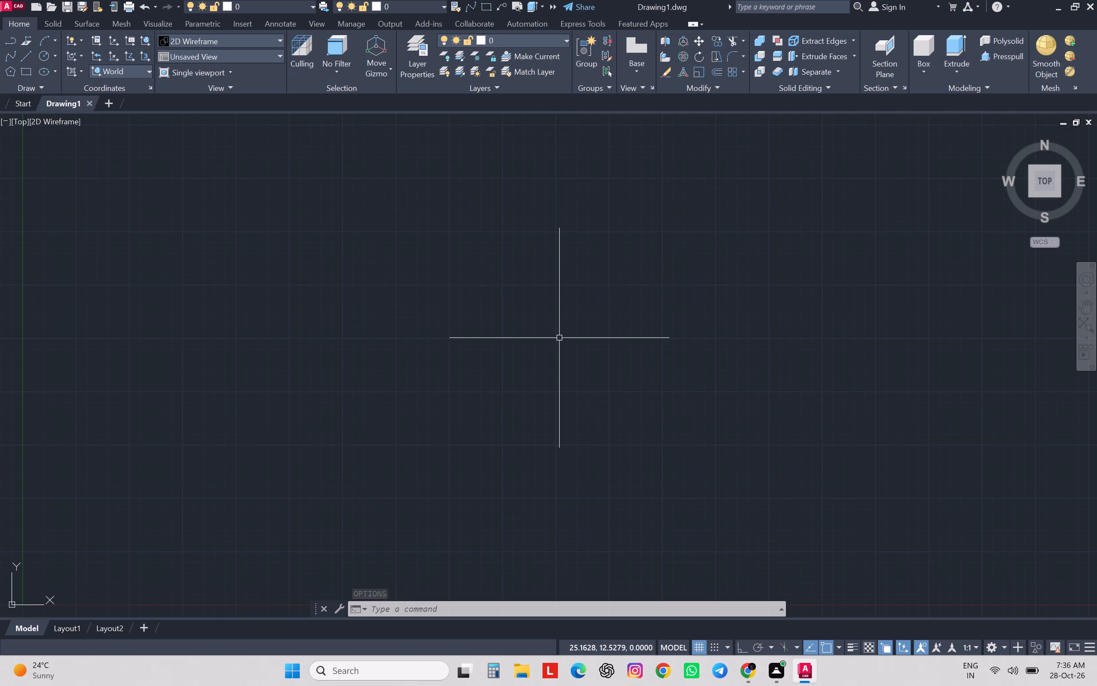
Attach WhatsApp Image 2026-10-27 at 8.09.26 PM from Downloads with a relative path, placing and scaling it freehand near the origin.
text(im)
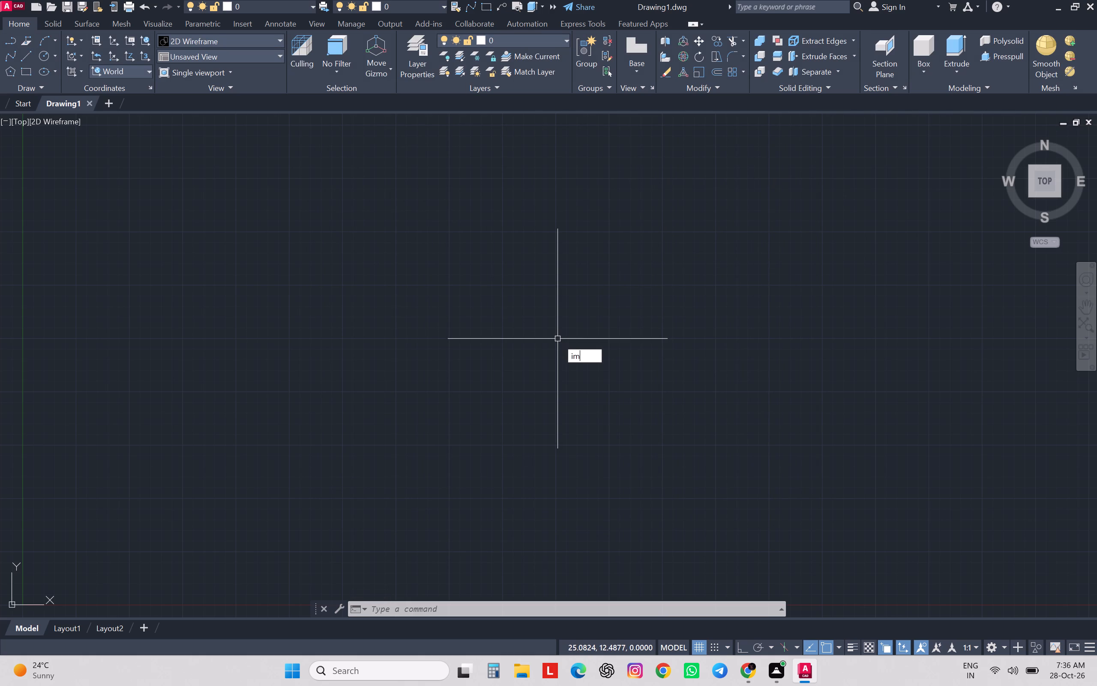
key(a)
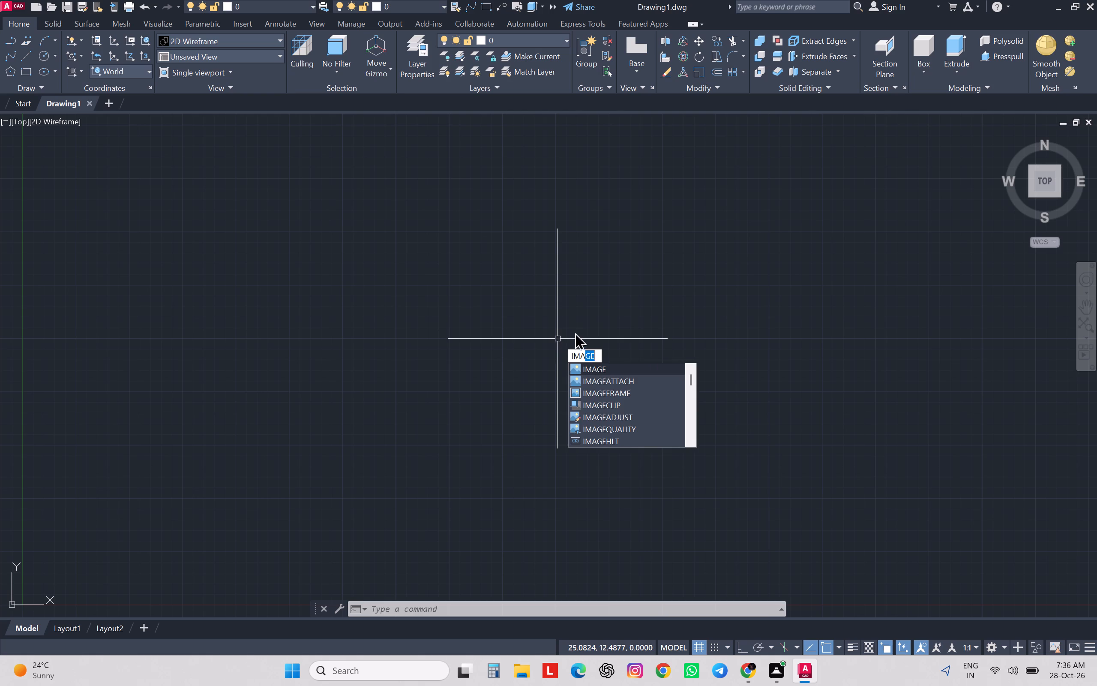
click(598, 377)
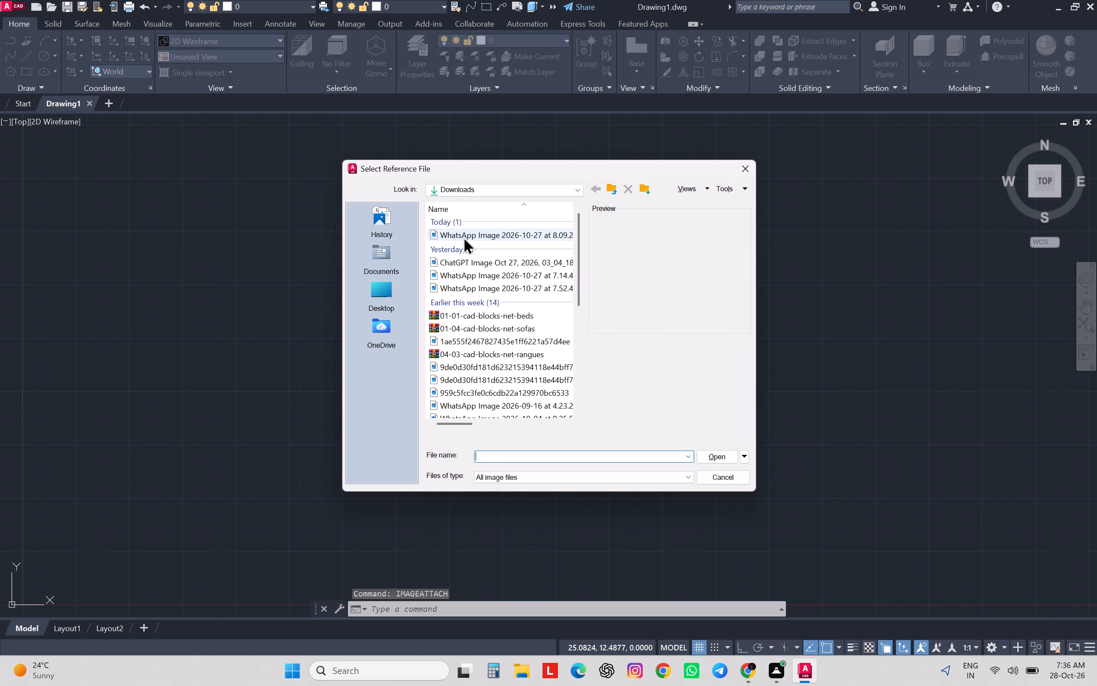
click(463, 237)
click(714, 453)
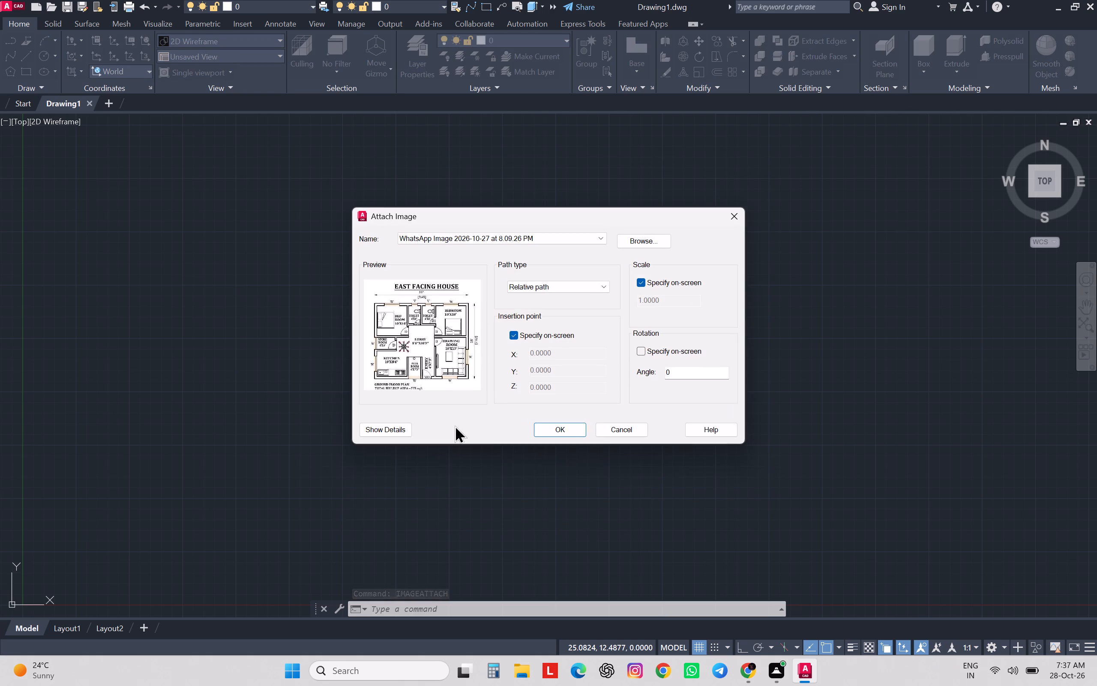
click(568, 431)
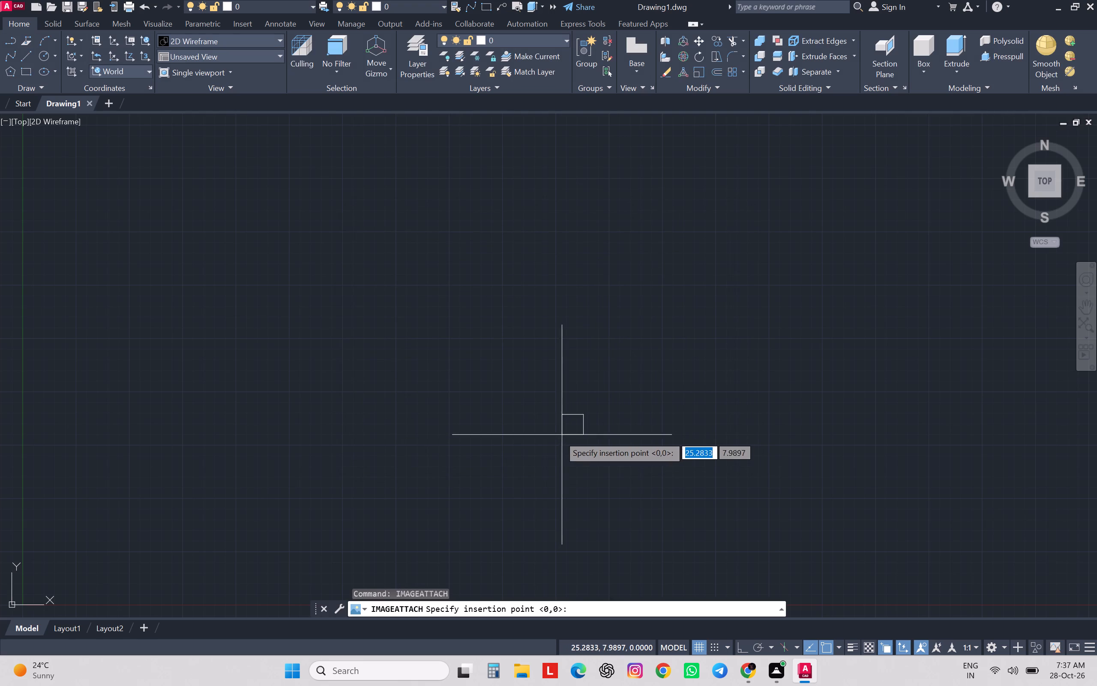
scroll(315, 380, down, 3)
click(318, 386)
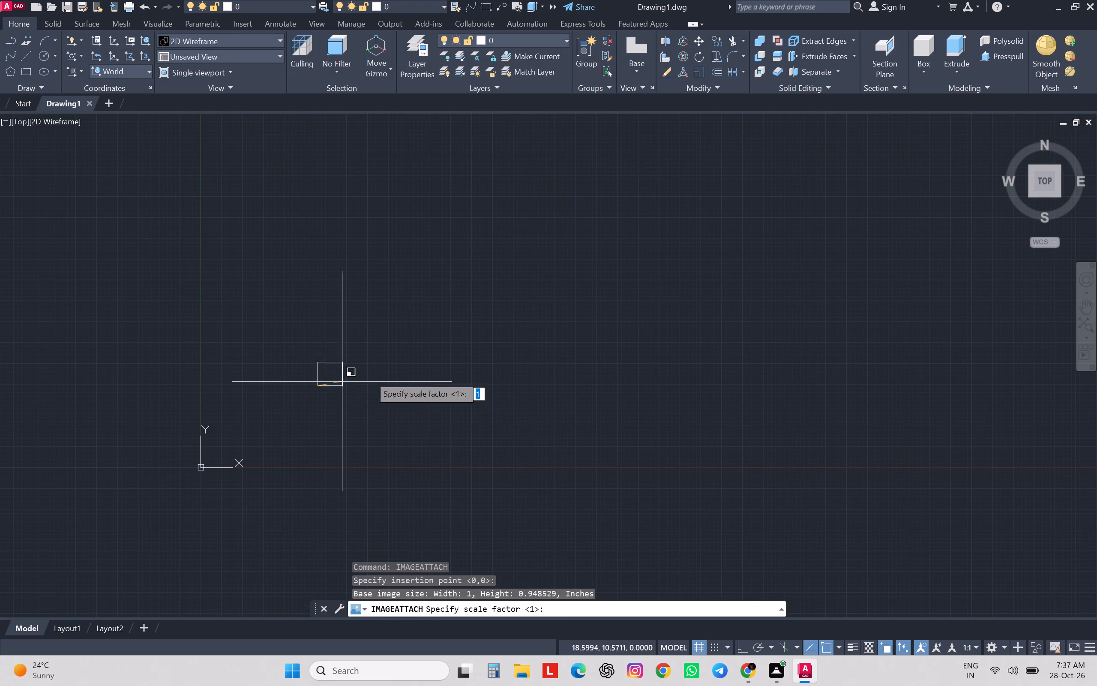
click(535, 285)
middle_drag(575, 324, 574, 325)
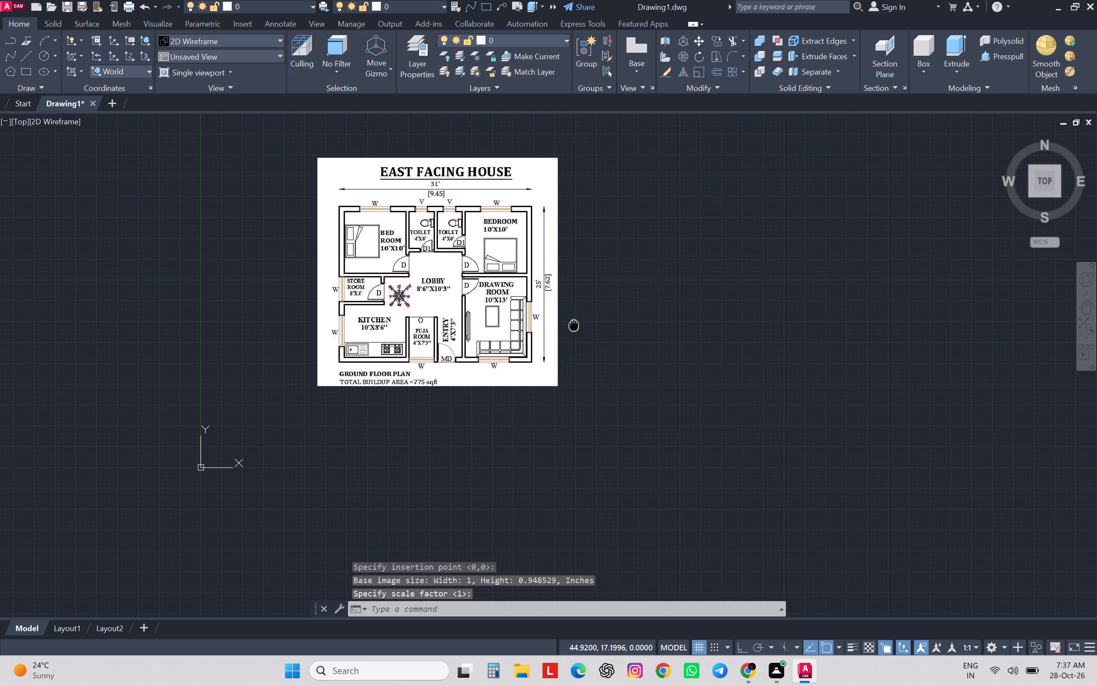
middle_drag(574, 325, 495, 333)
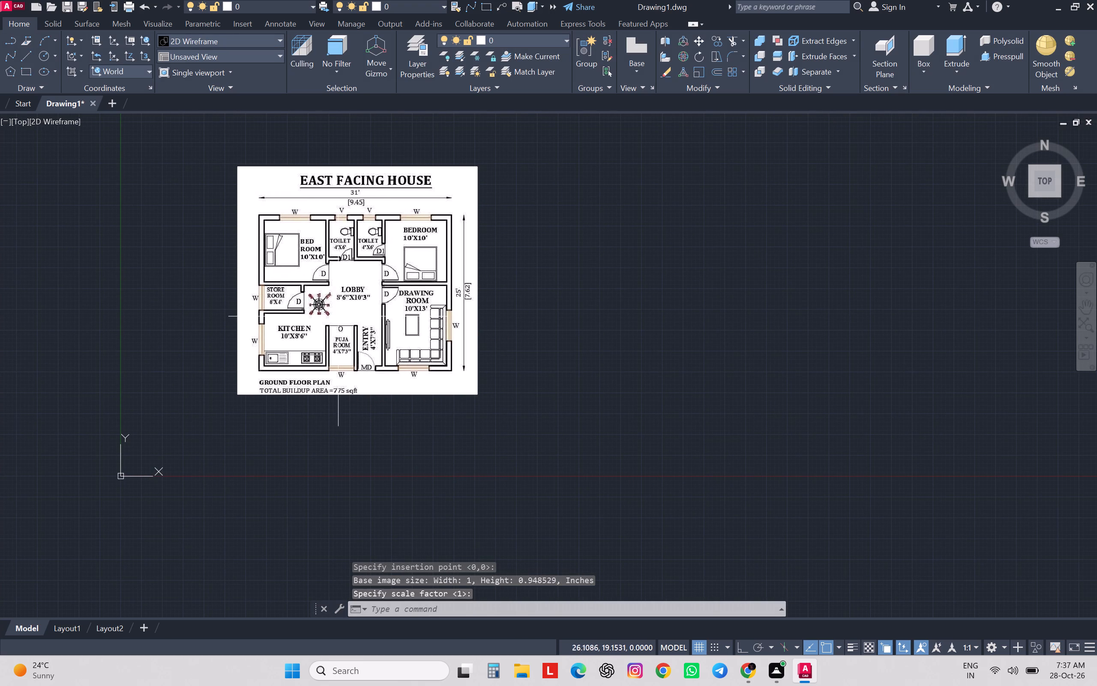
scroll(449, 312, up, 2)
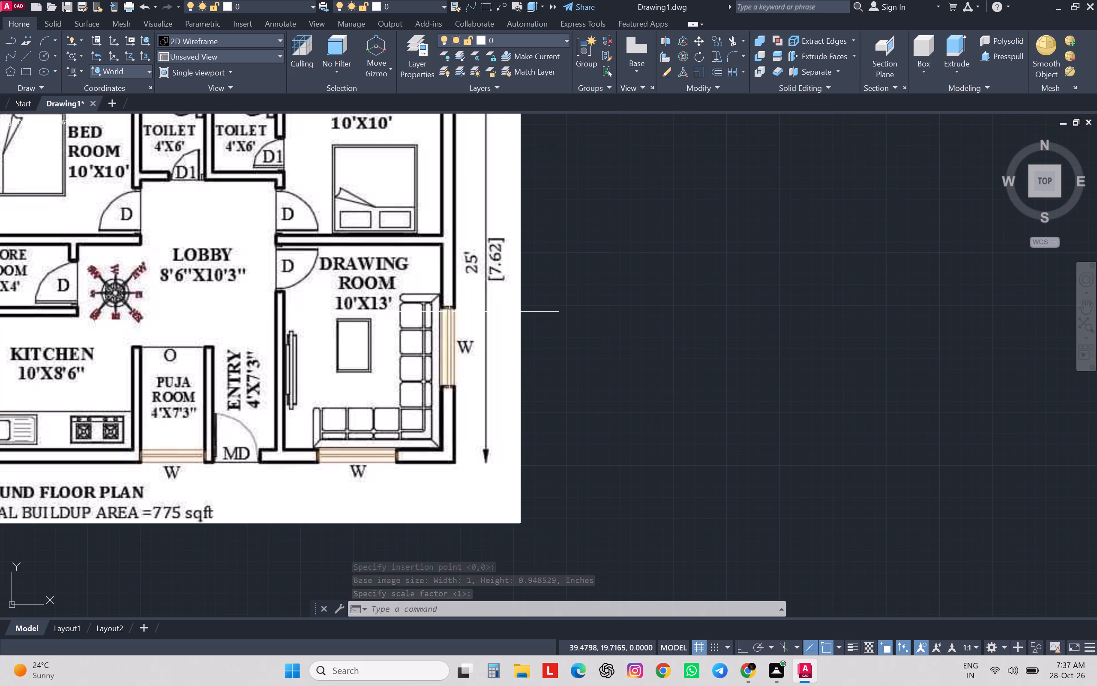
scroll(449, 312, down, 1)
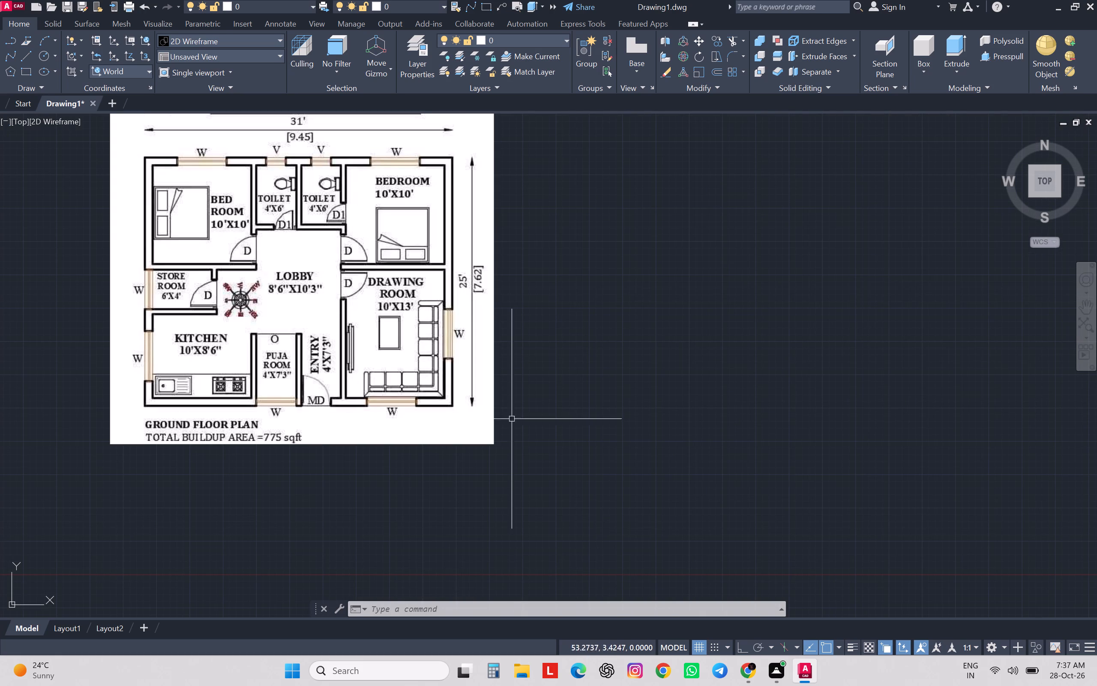
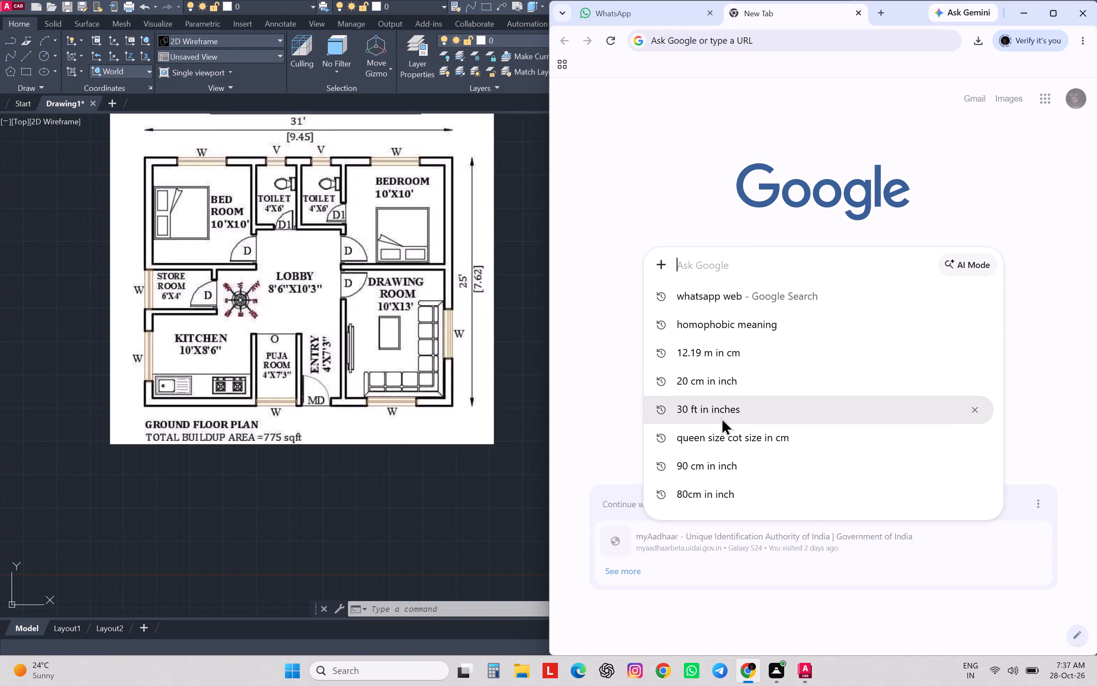
Open the length converter with the earlier search "30 ft in inches" and convert 7.62 metres to feet.
drag(724, 417, 729, 416)
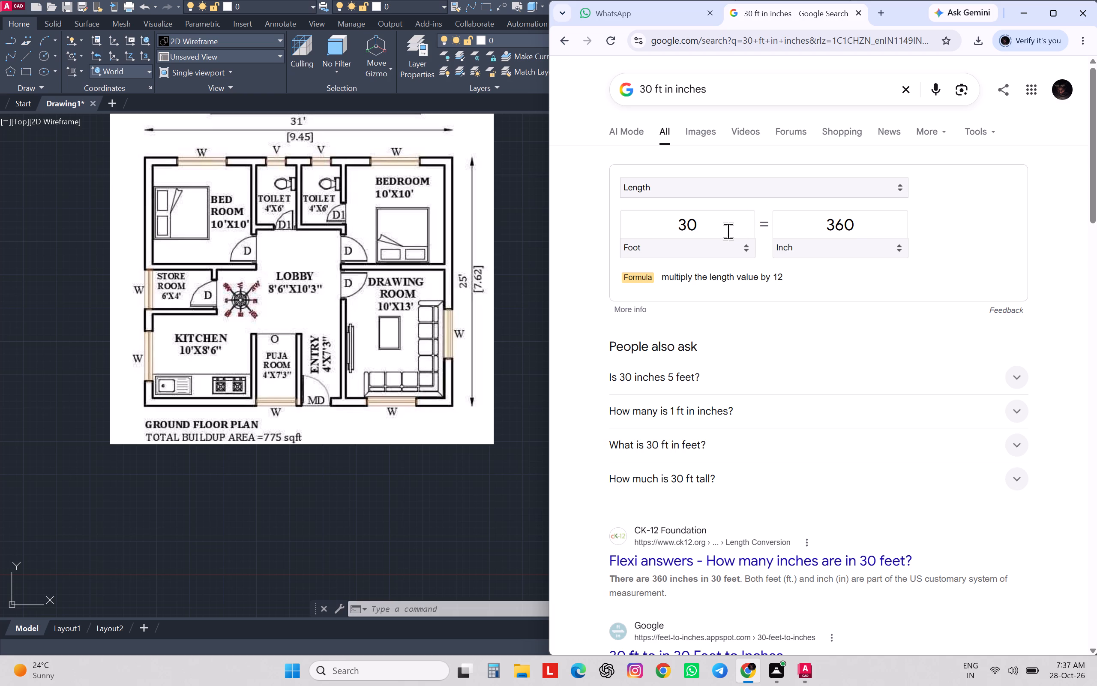
drag(728, 231, 668, 224)
text(7.6)
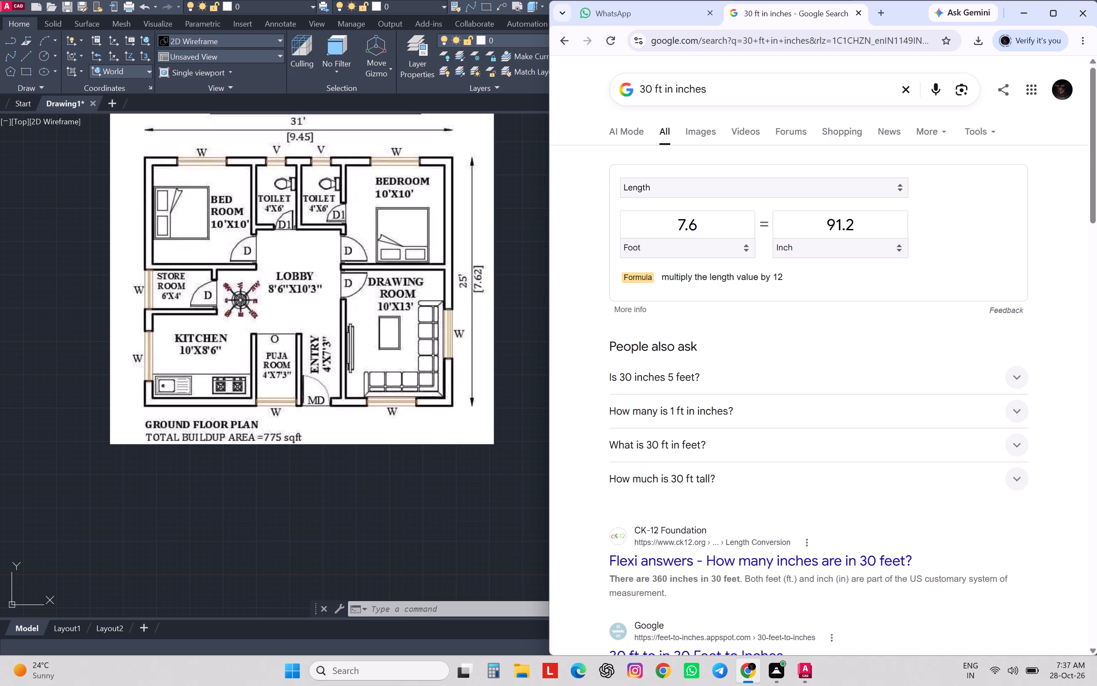
key(2)
click(745, 248)
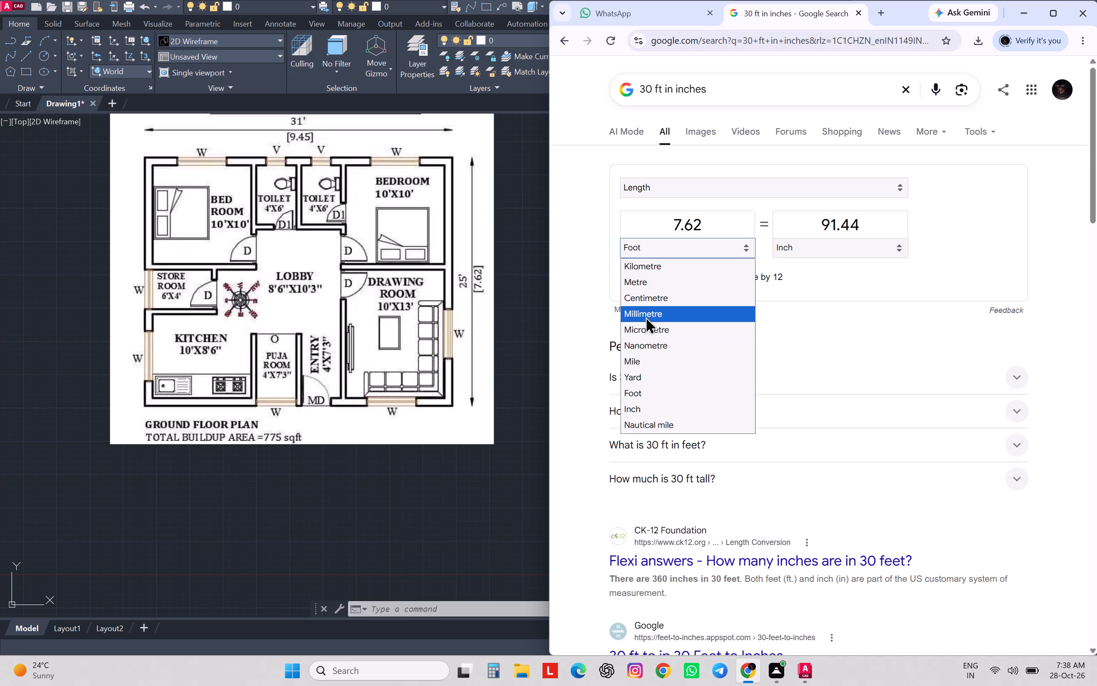
drag(642, 289, 647, 289)
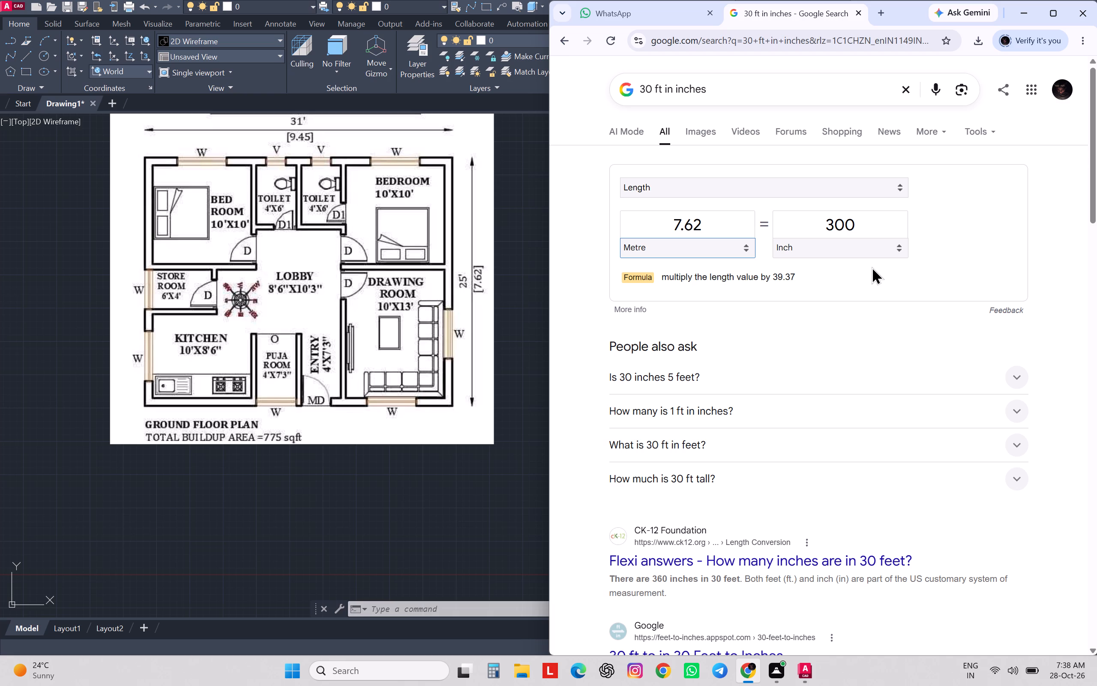
click(899, 248)
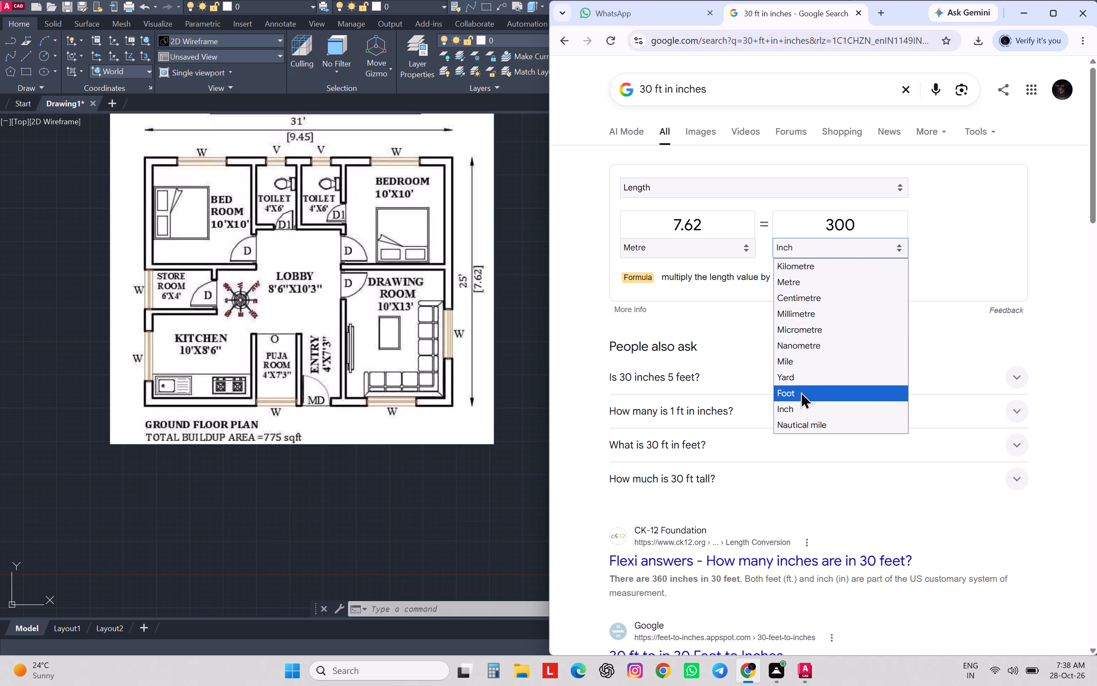
click(800, 391)
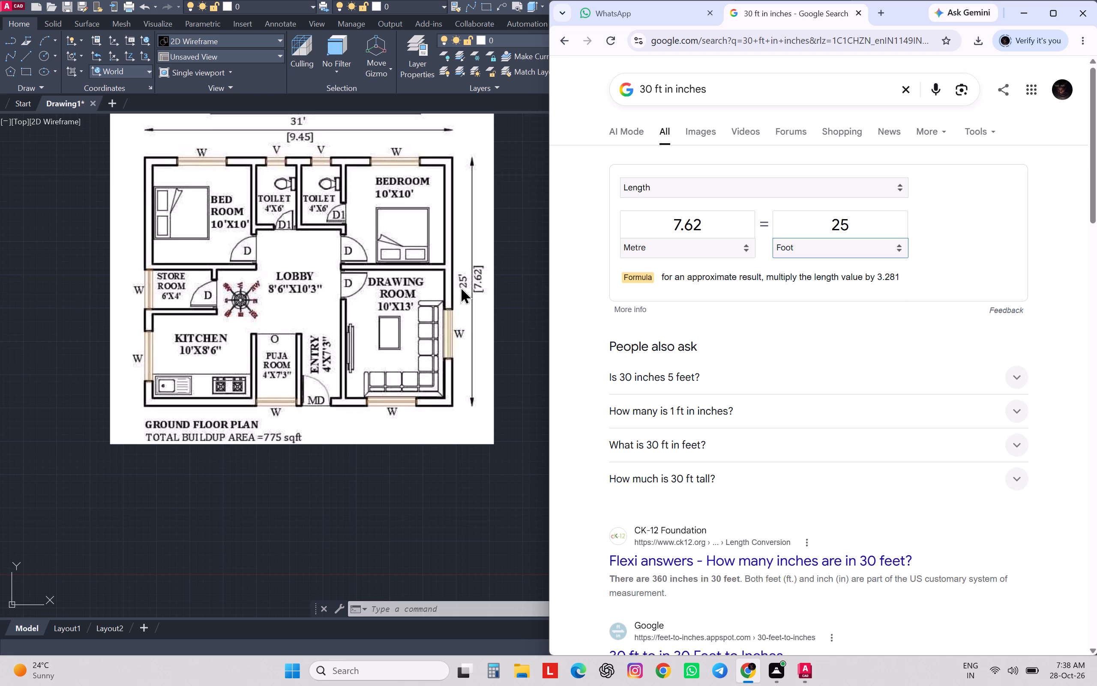
Convert 25 feet and 31 feet to inches in the length converter, and return to AutoCAD.
click(746, 249)
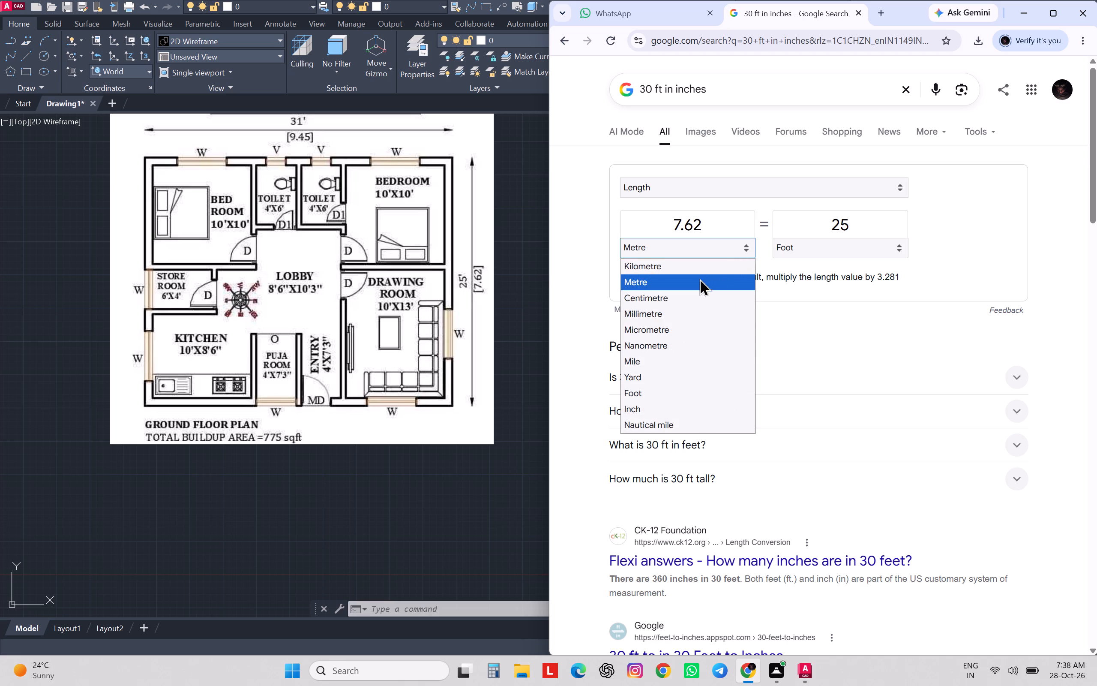
click(647, 409)
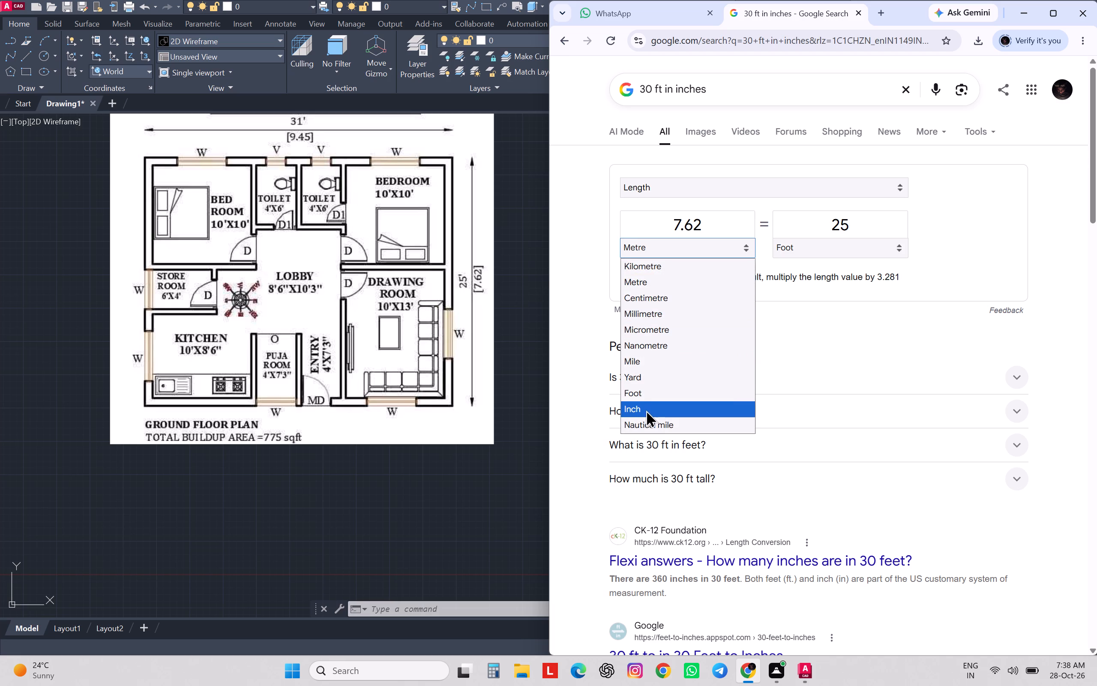
drag(816, 223, 817, 223)
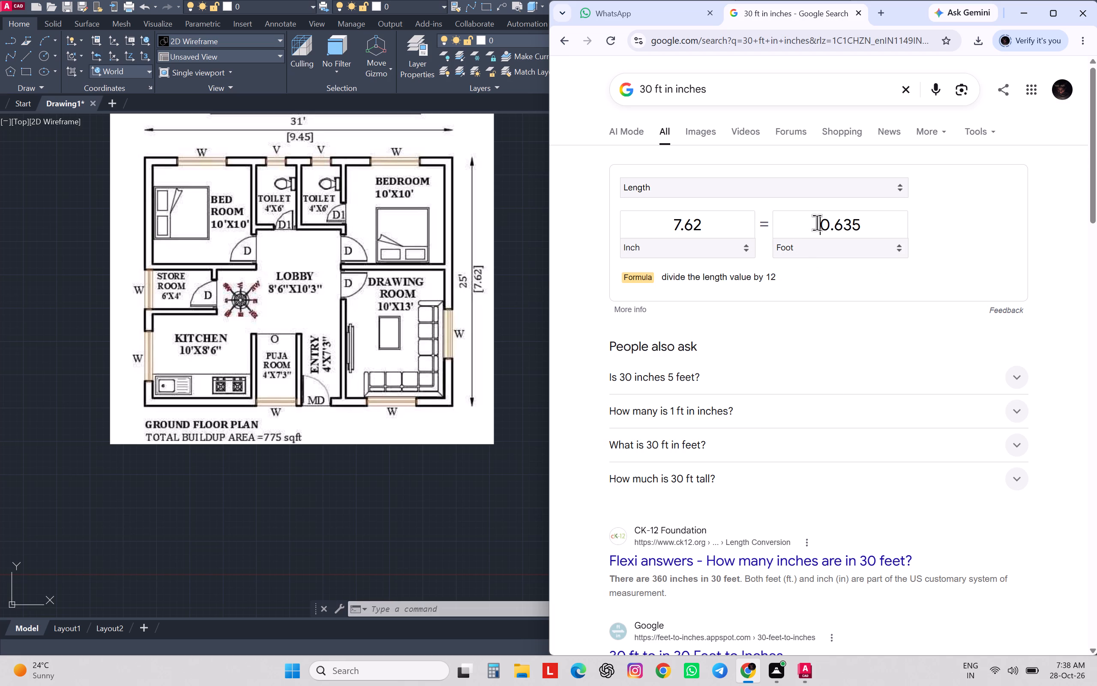
drag(817, 223, 888, 223)
text(25)
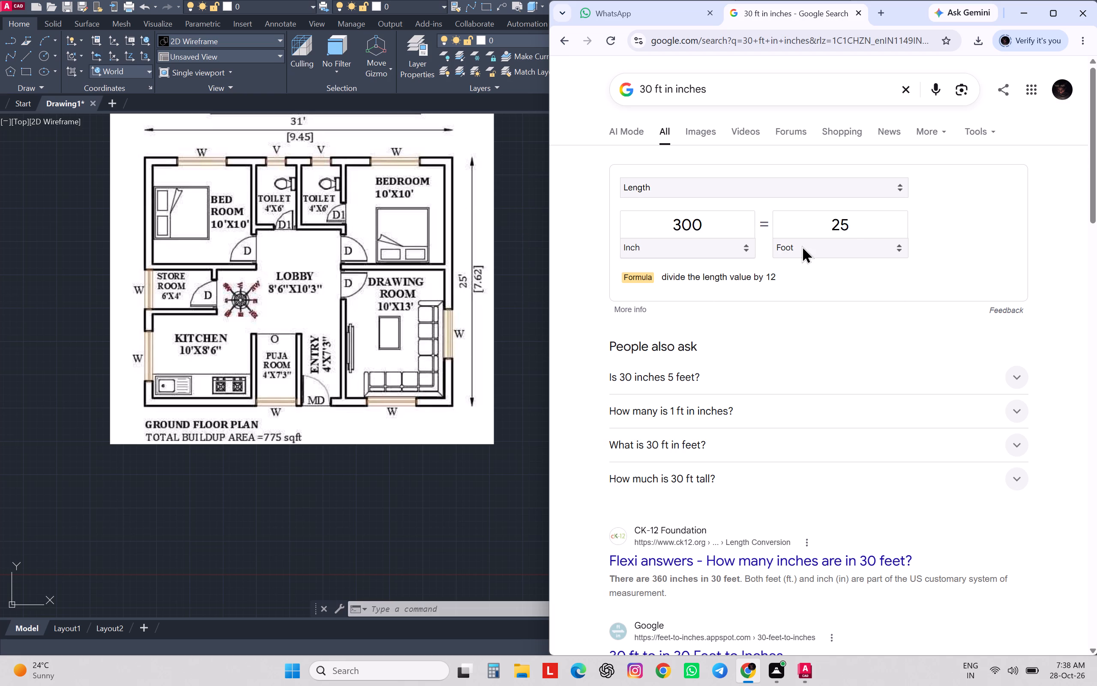
drag(853, 227, 796, 231)
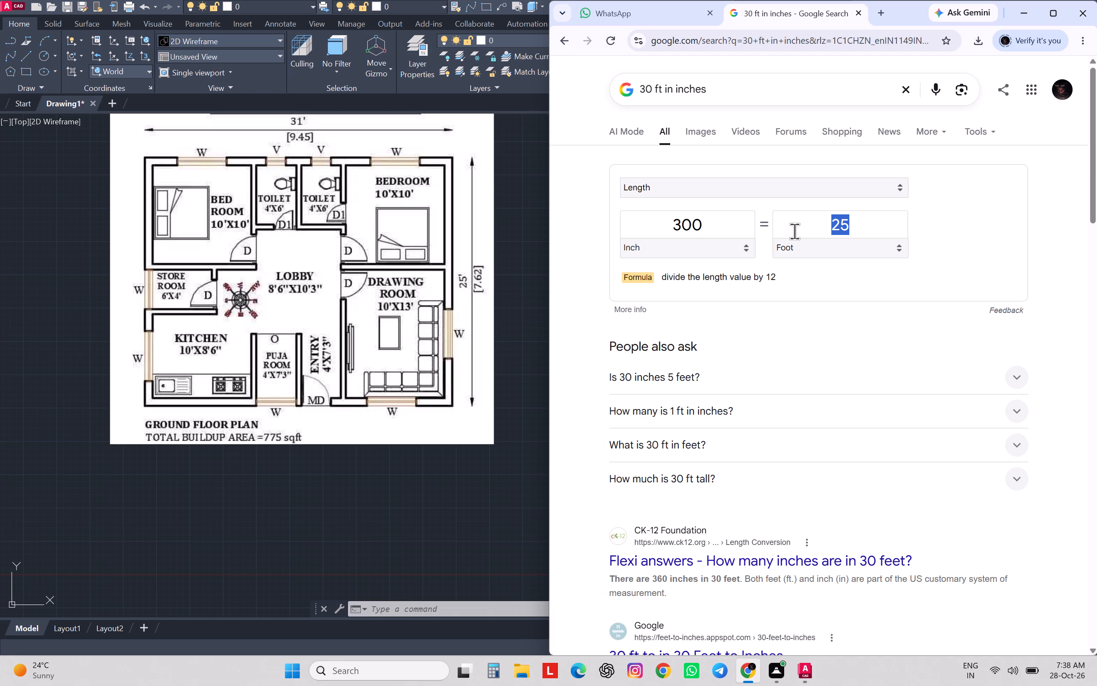
text(31)
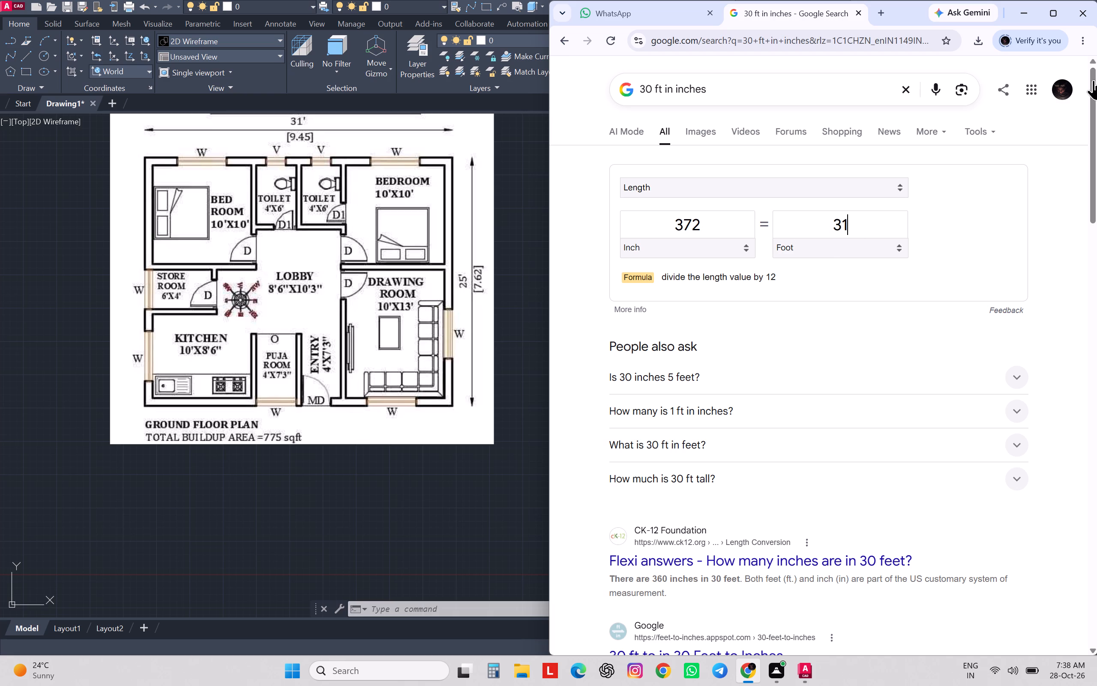
click(1014, 13)
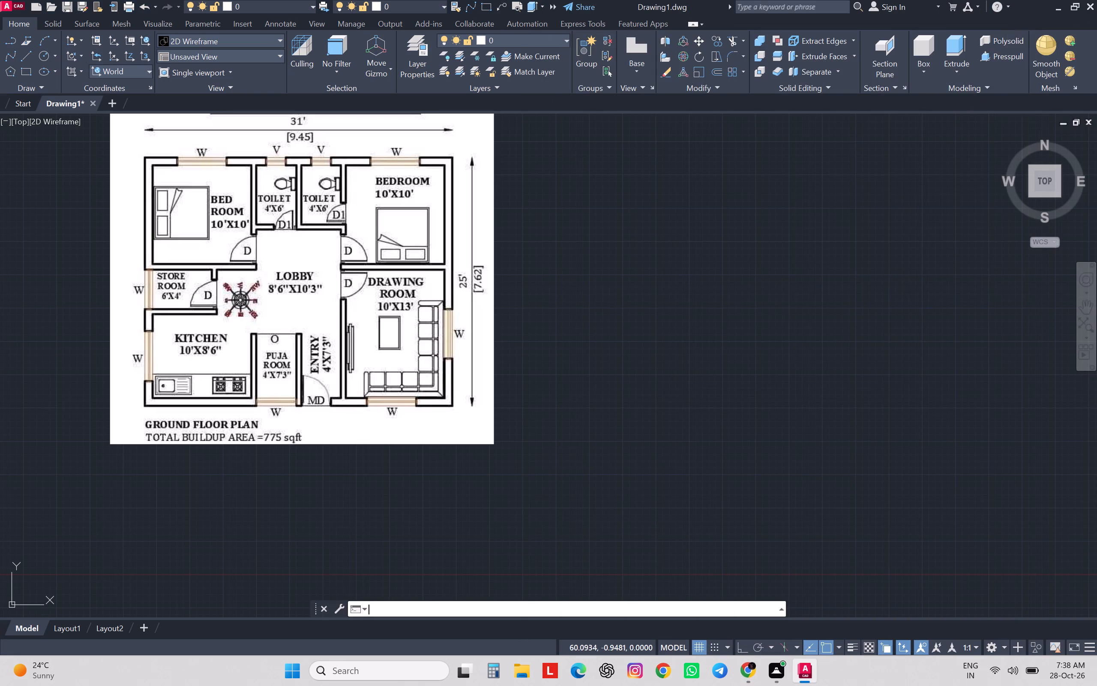
Draw a vertical line 300 units long upward beside the floor plan image's right edge, with Dynamic UCS off and Ortho on.
scroll(571, 387, down, 1)
middle_drag(570, 387, 439, 424)
key(l)
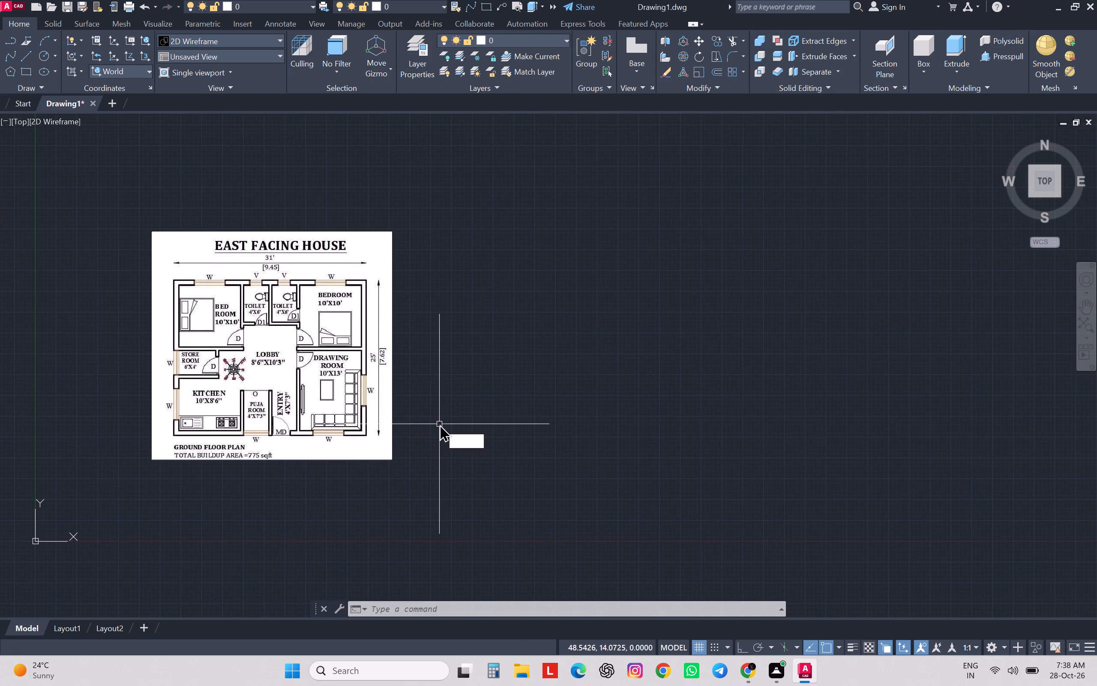
key(Return)
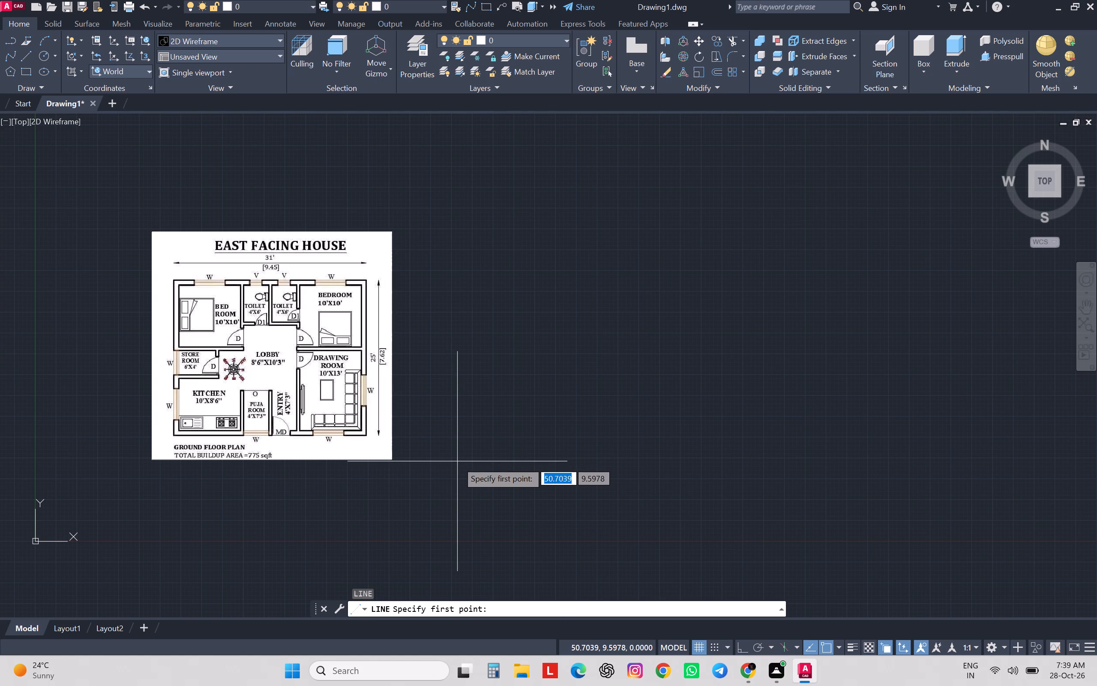
key(F6)
click(458, 461)
key(F8)
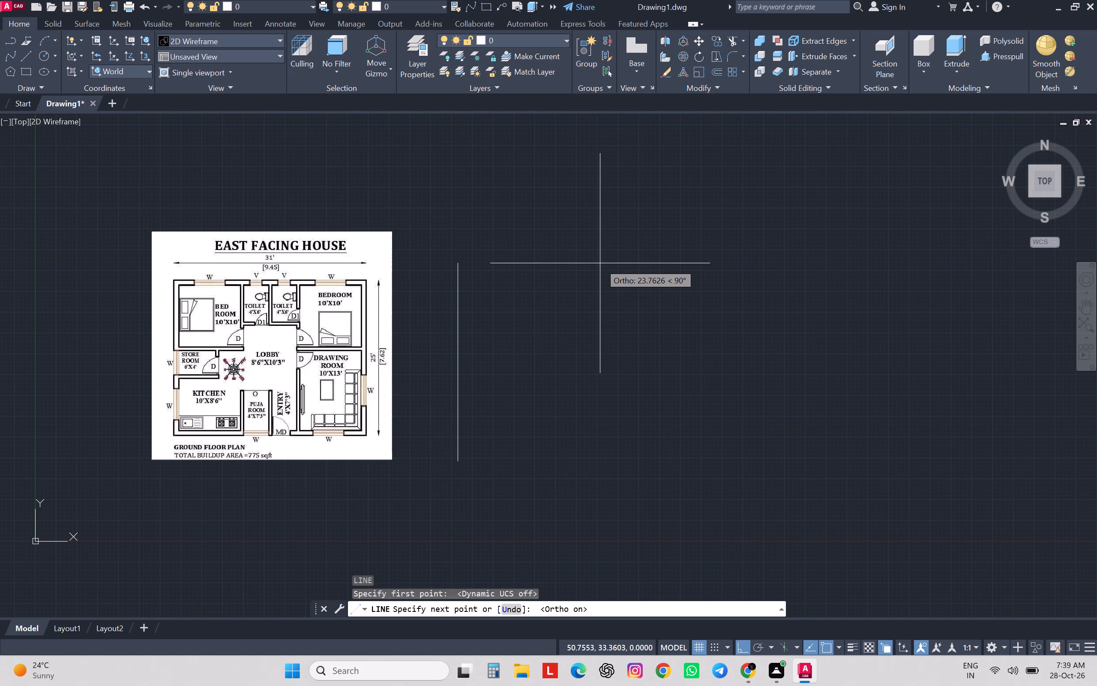
text(300)
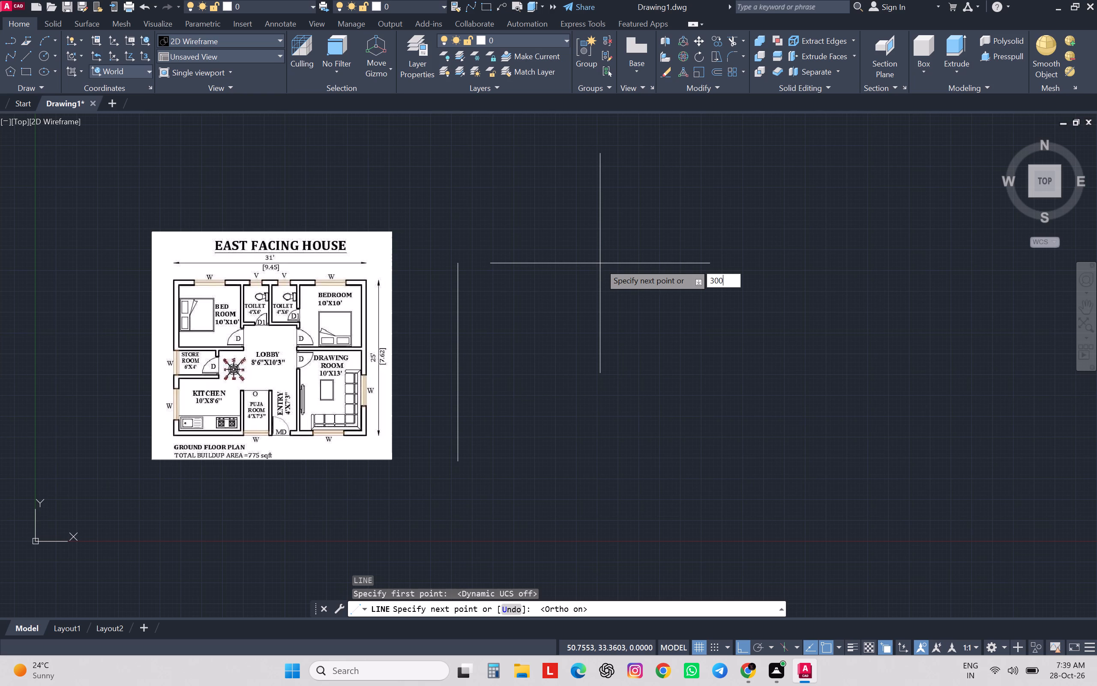
key(Return)
scroll(606, 305, down, 5)
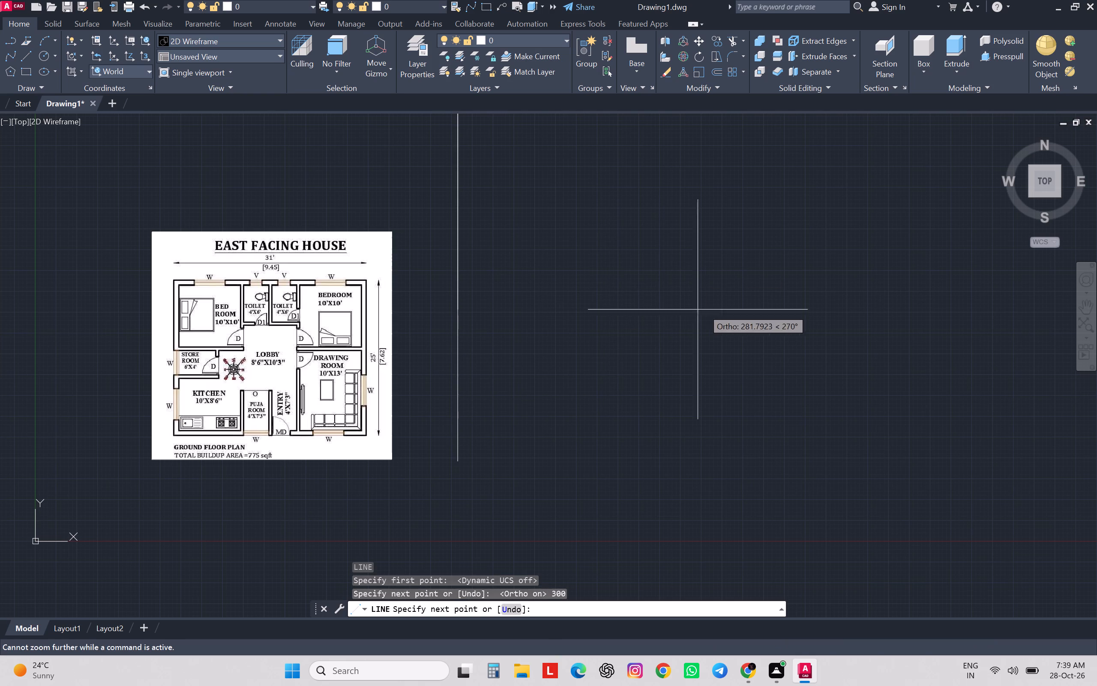
scroll(652, 292, down, 4)
middle_drag(652, 292, 641, 367)
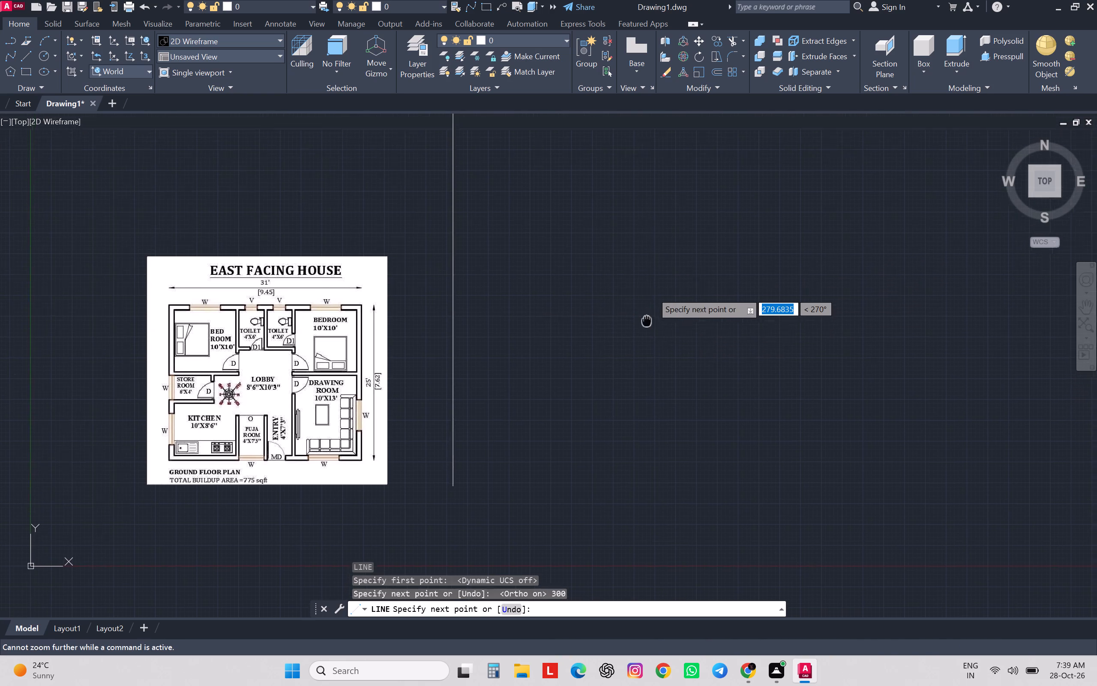
middle_drag(641, 367, 634, 412)
scroll(634, 405, down, 5)
middle_drag(634, 405, 644, 577)
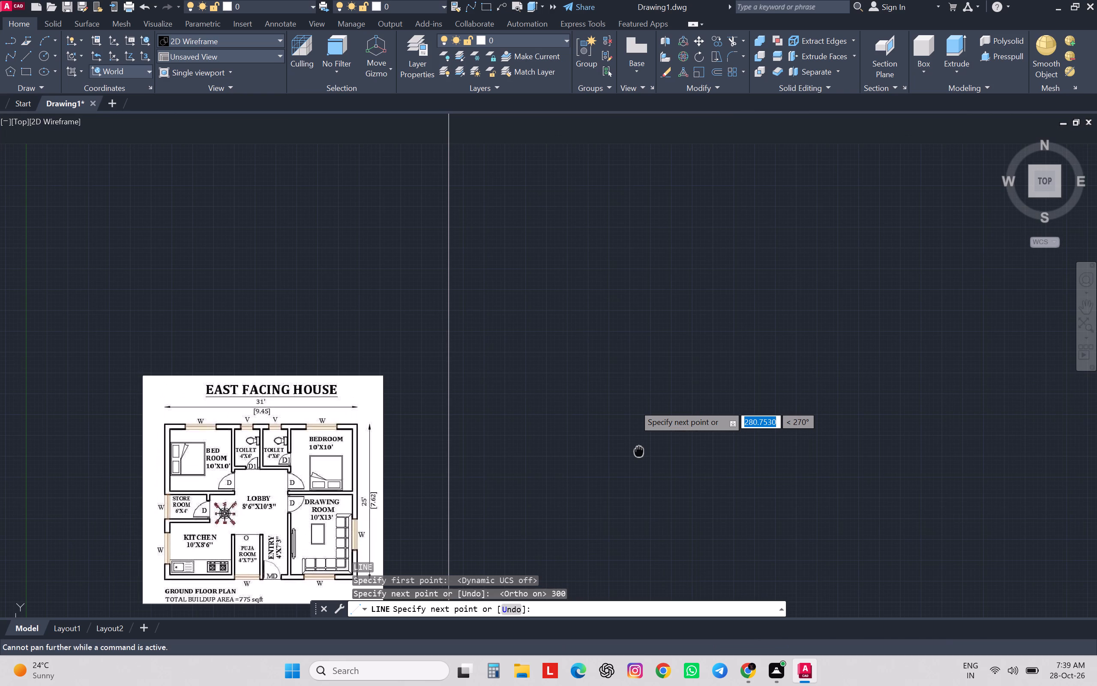
middle_drag(644, 577, 691, 540)
scroll(674, 587, down, 1)
scroll(707, 418, down, 3)
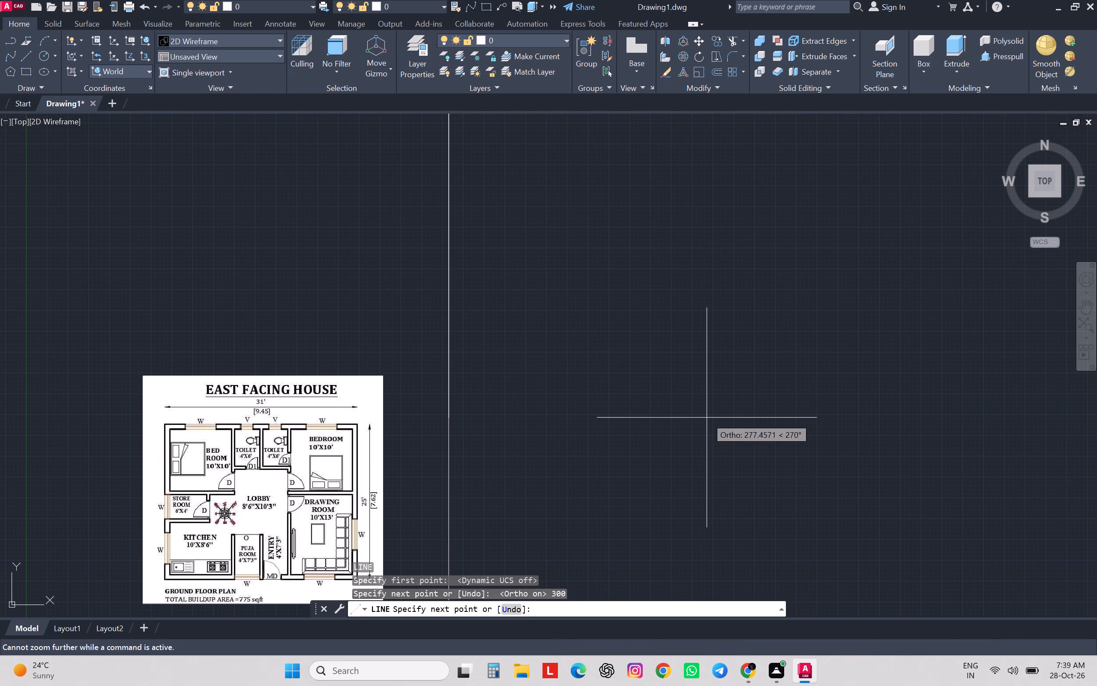
key(Escape)
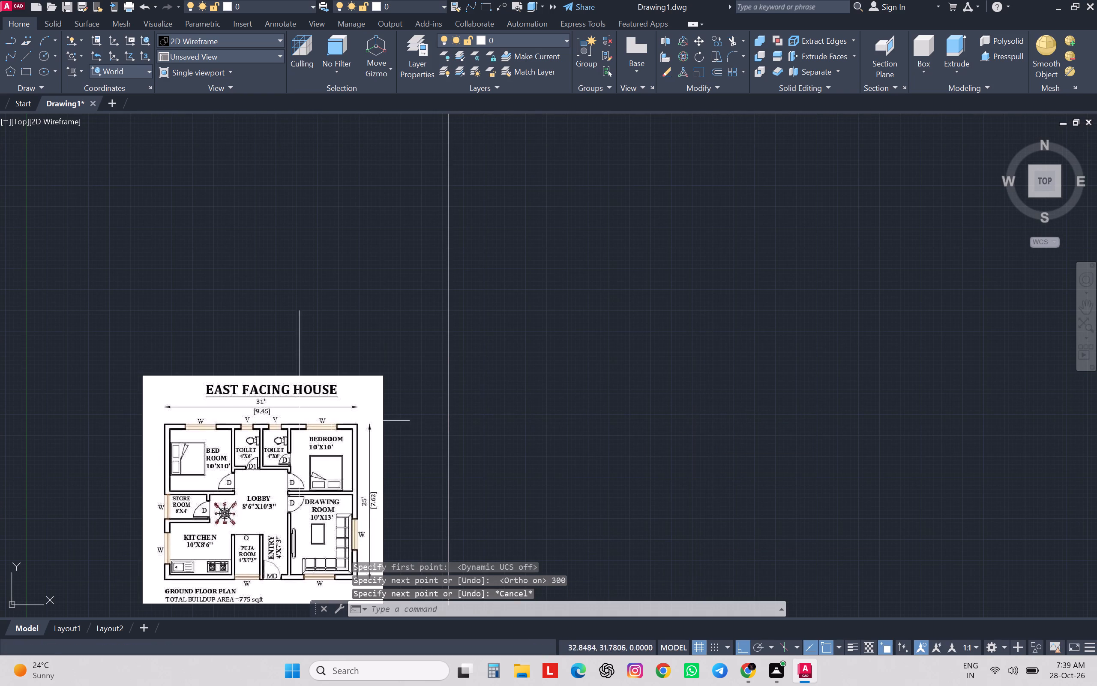
Scale the floor plan image up freehand from its lower-left corner with the Scale command.
click(409, 351)
click(322, 400)
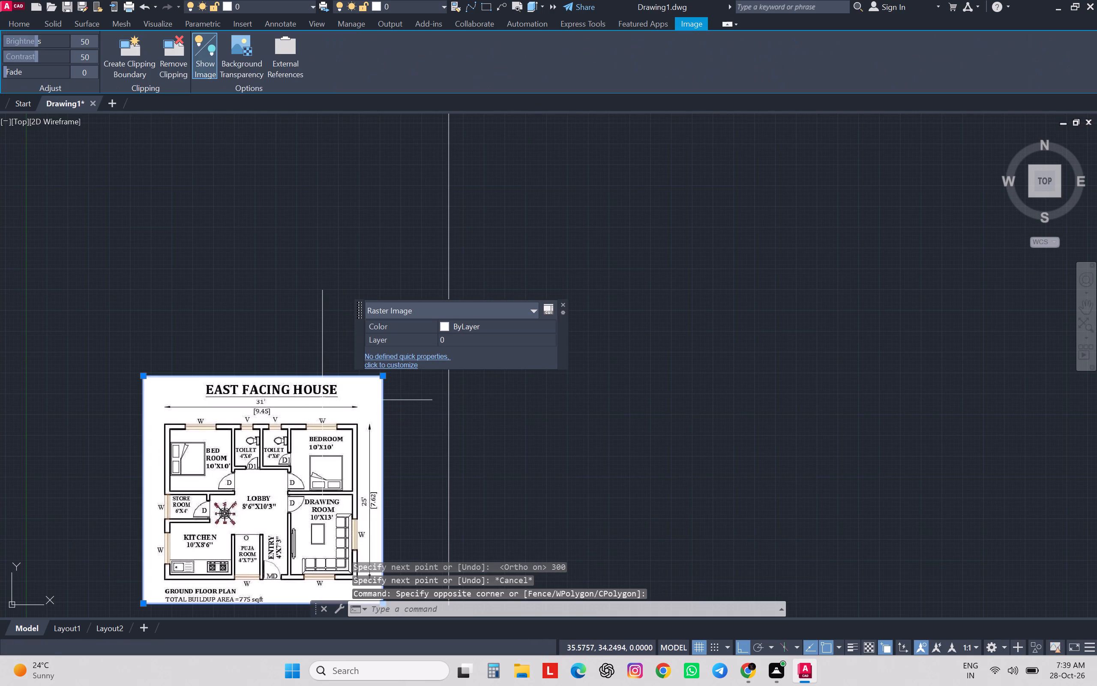
text(sc)
key(space)
scroll(337, 377, down, 6)
scroll(341, 369, up, 1)
scroll(341, 369, down, 1)
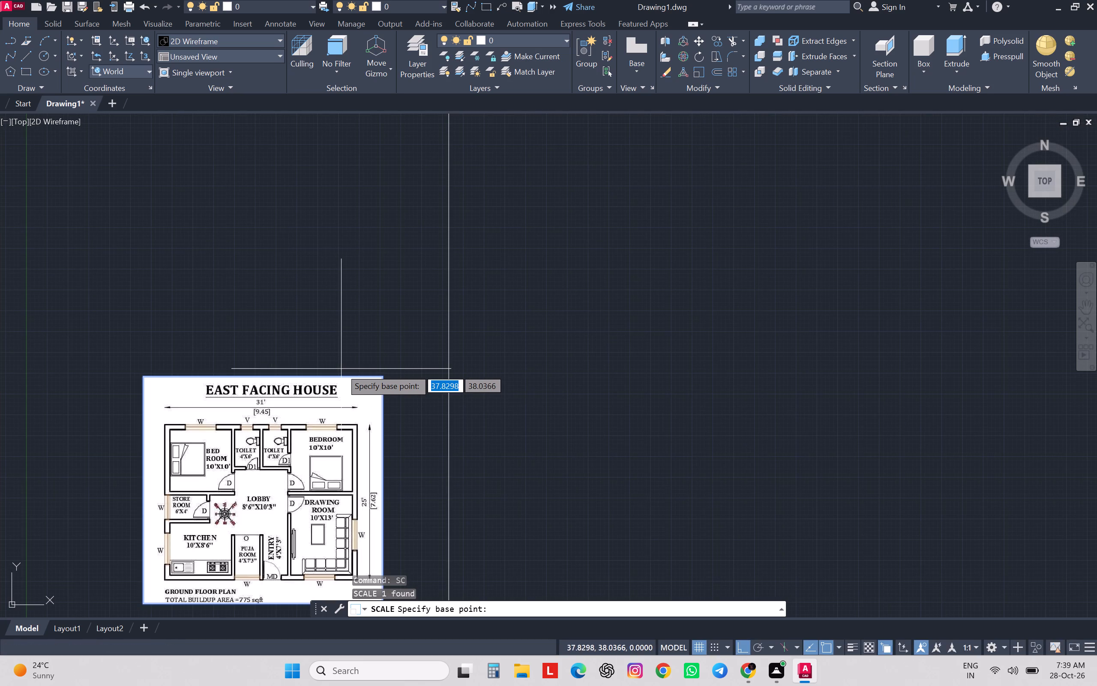
scroll(341, 369, down, 4)
scroll(341, 369, up, 1)
scroll(341, 369, down, 3)
middle_drag(294, 439, 400, 270)
click(252, 436)
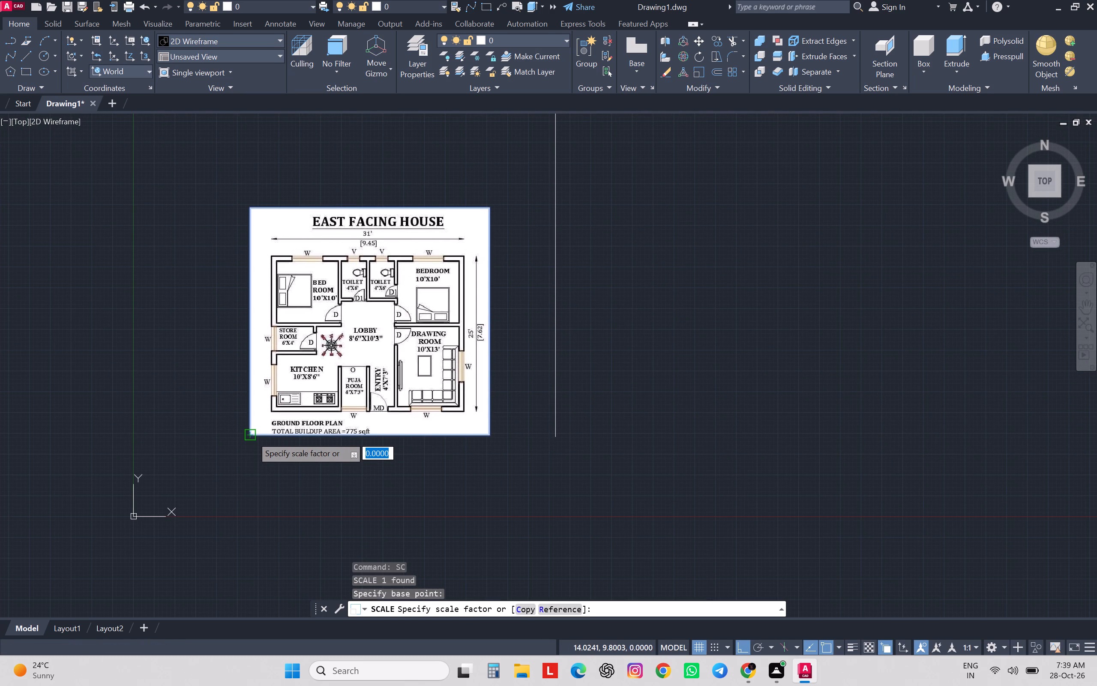
scroll(252, 436, down, 5)
scroll(330, 409, down, 3)
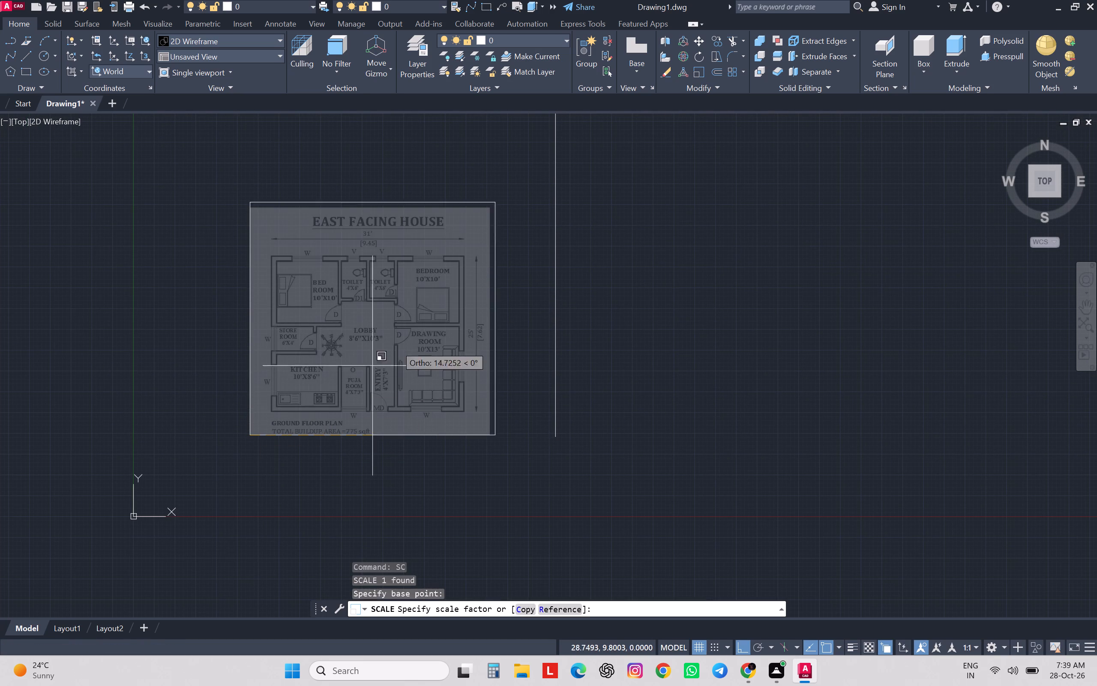
middle_drag(437, 372, 395, 551)
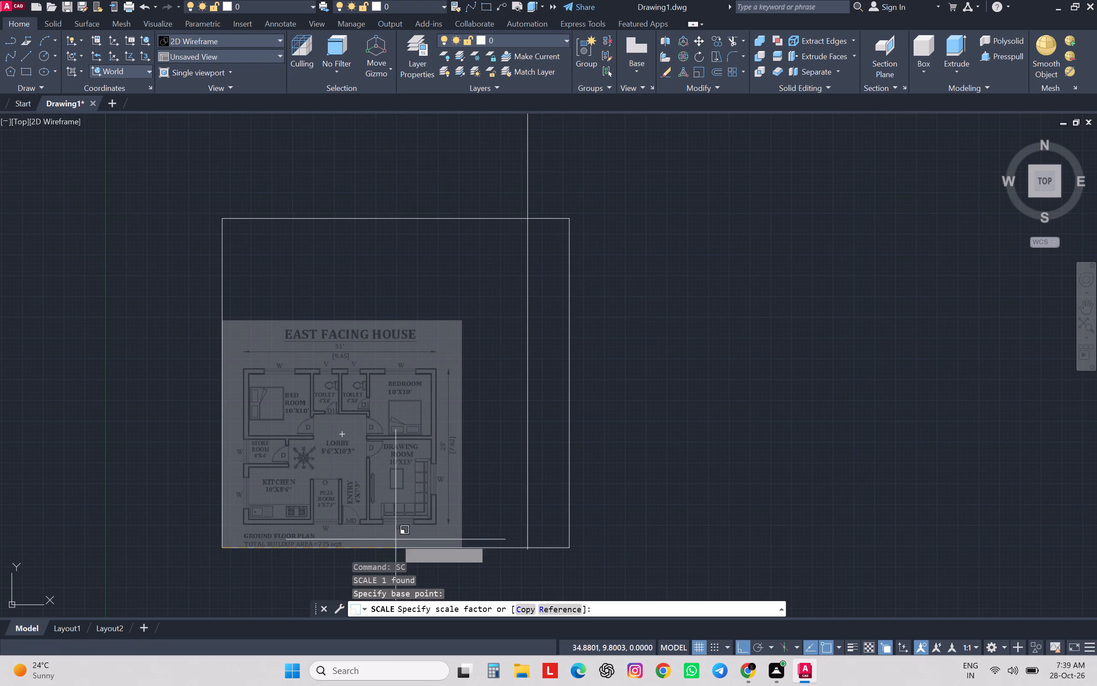
middle_drag(450, 258, 401, 549)
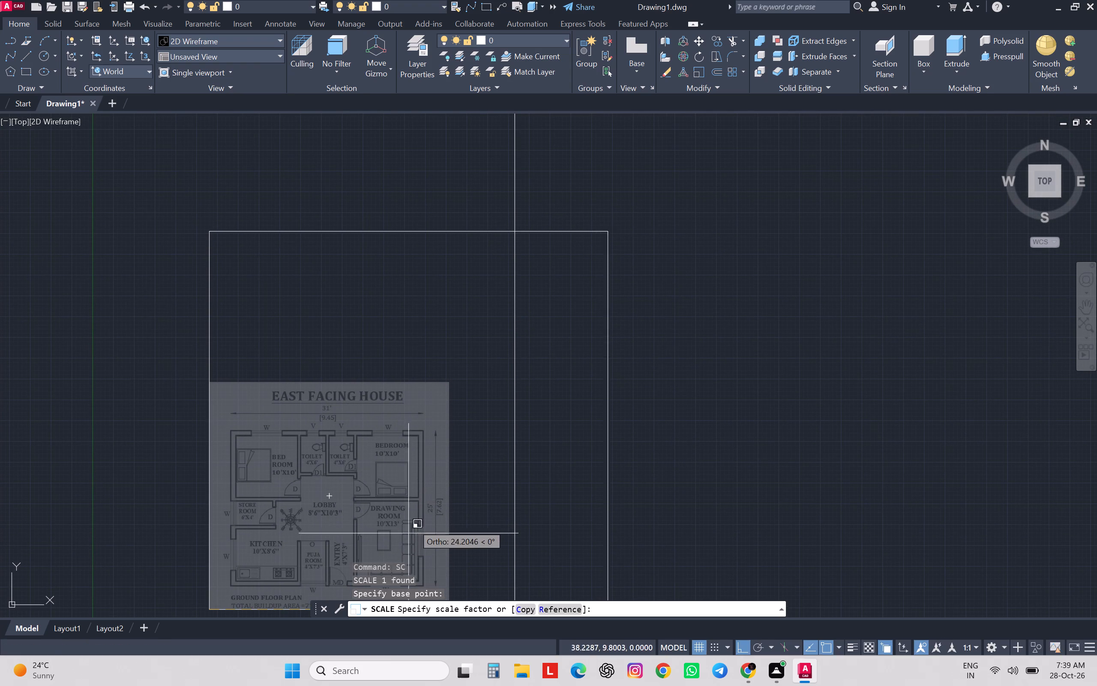
scroll(414, 515, down, 2)
click(469, 444)
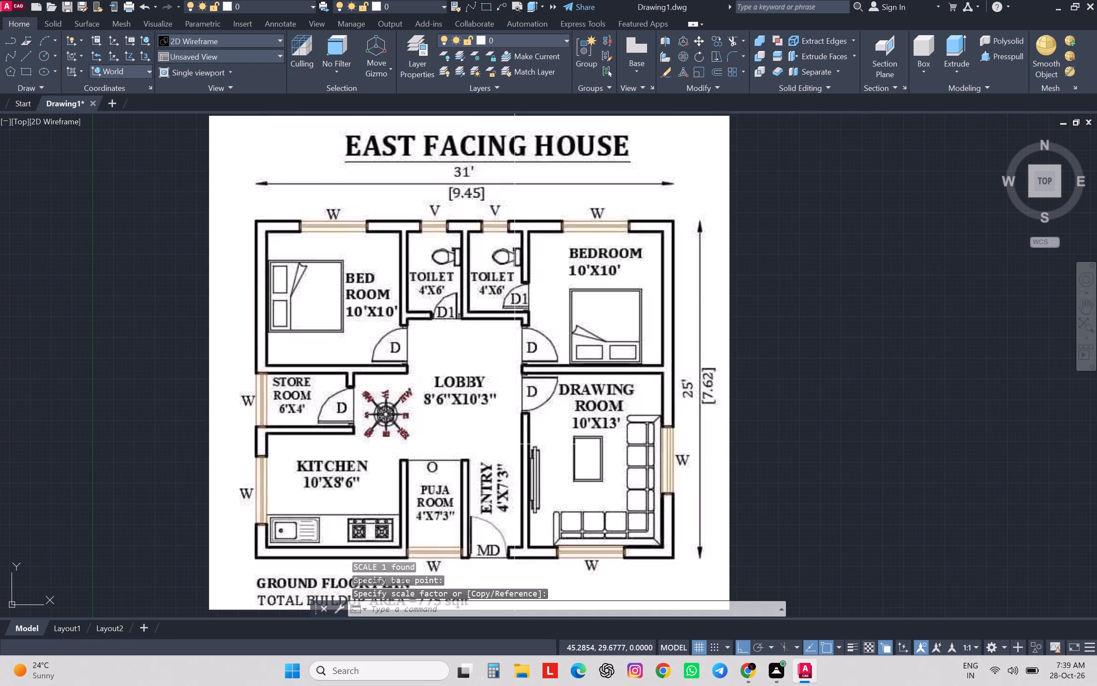
Move the 300-unit vertical line horizontally to the right, well clear of the floor plan image.
scroll(822, 364, down, 4)
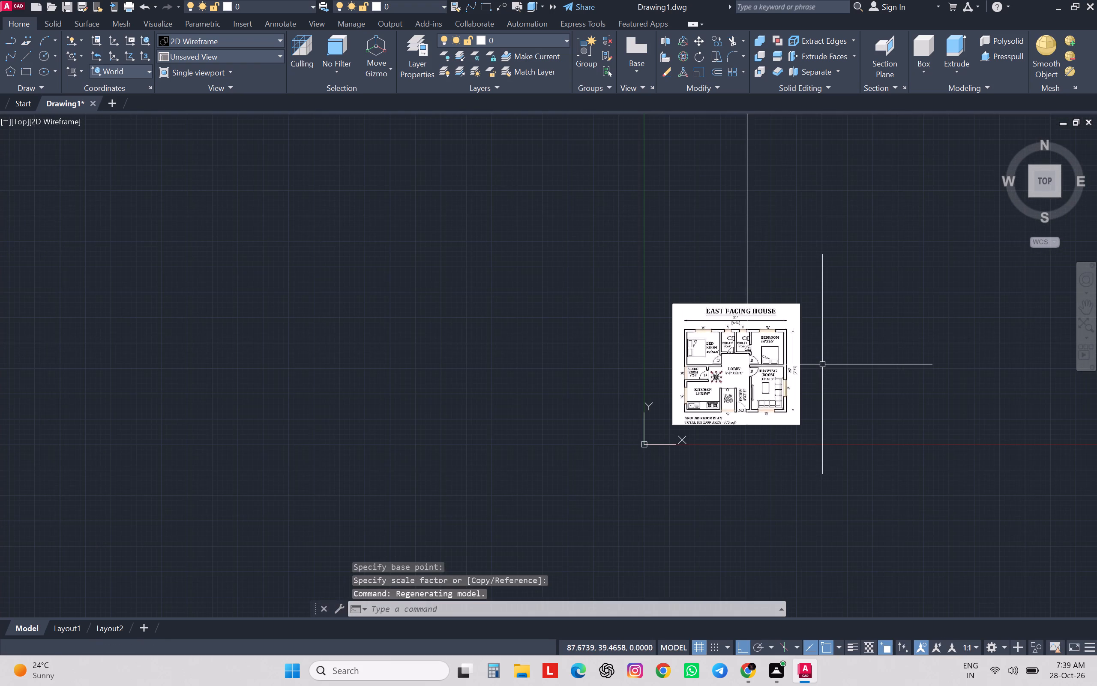
scroll(822, 364, down, 3)
middle_drag(817, 365, 201, 261)
drag(365, 169, 359, 172)
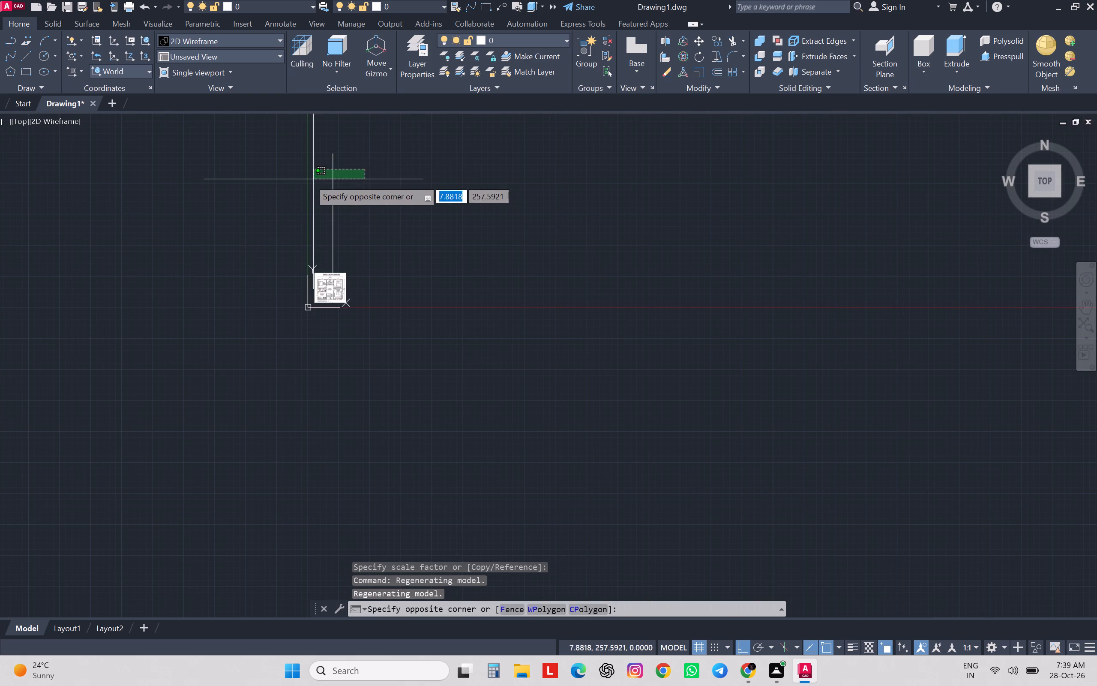
click(309, 179)
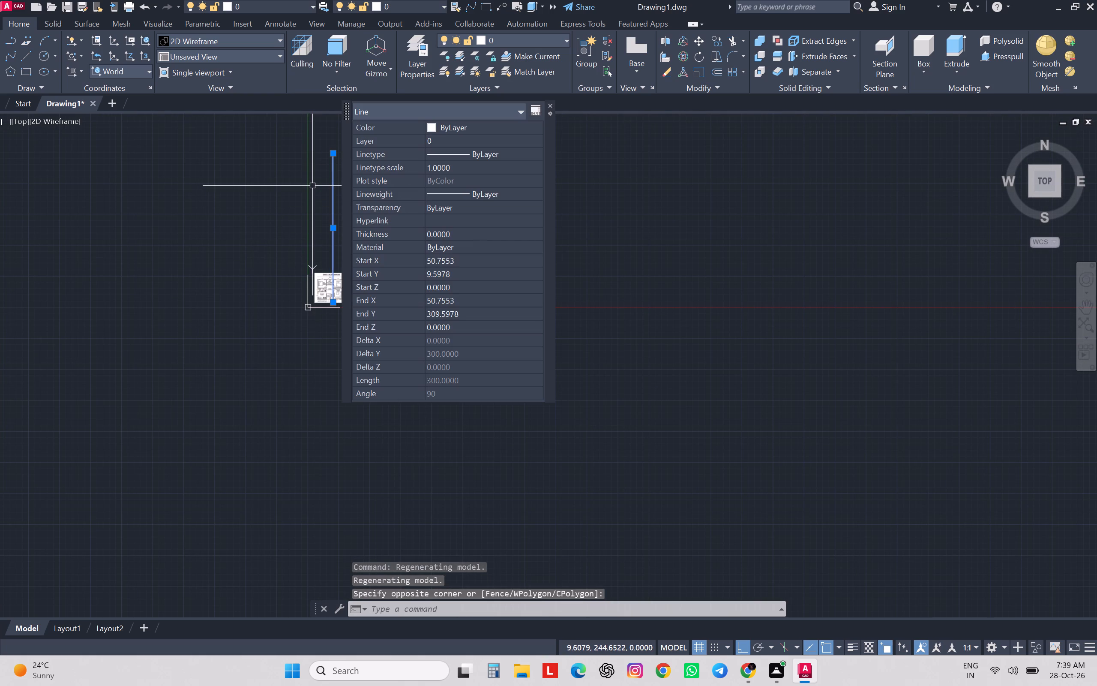
key(m)
key(Return)
click(328, 153)
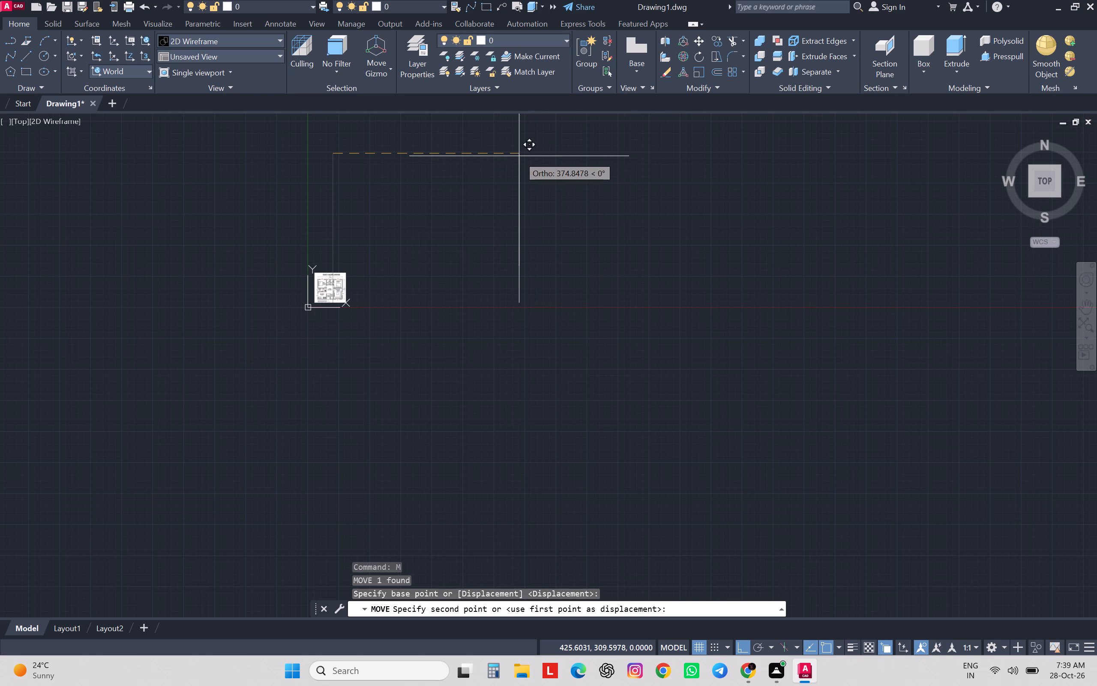
click(537, 161)
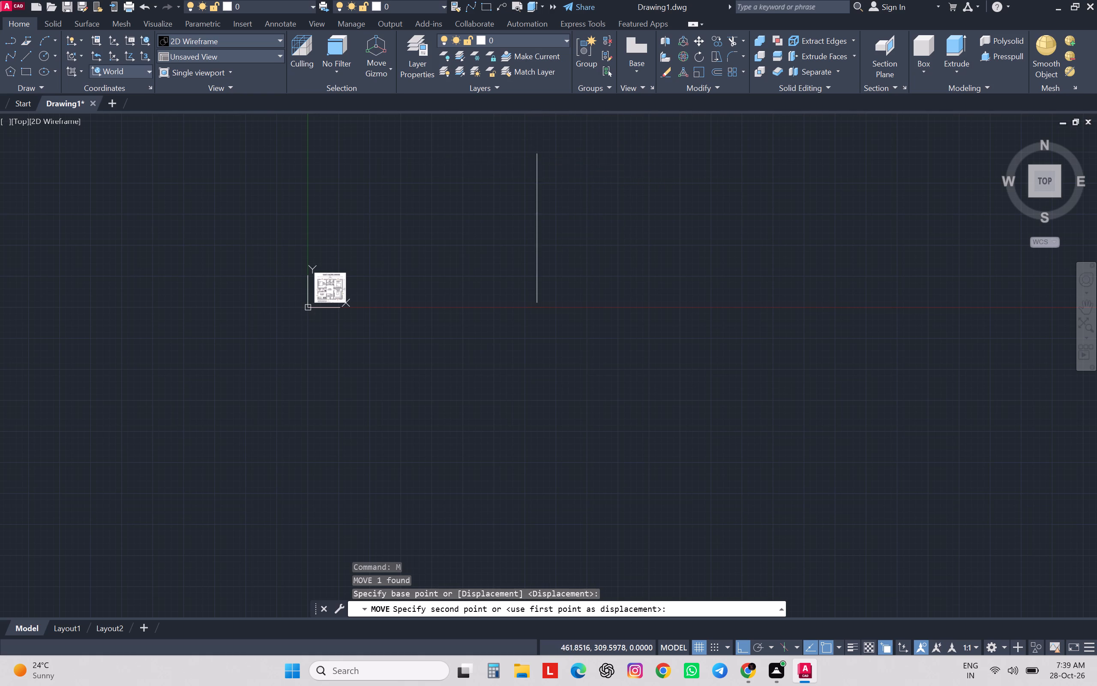
Scale the floor plan image up freehand from its lower-left corner until it is slightly taller than the 300-unit vertical line.
click(348, 249)
click(326, 300)
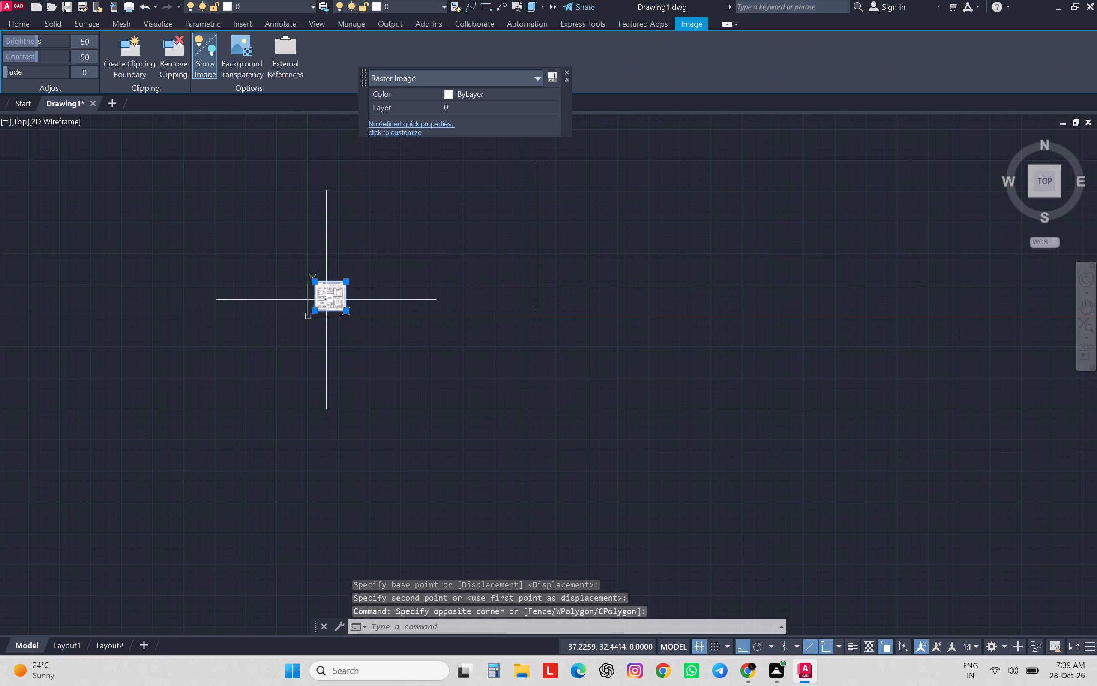
key(m)
key(BackSpace)
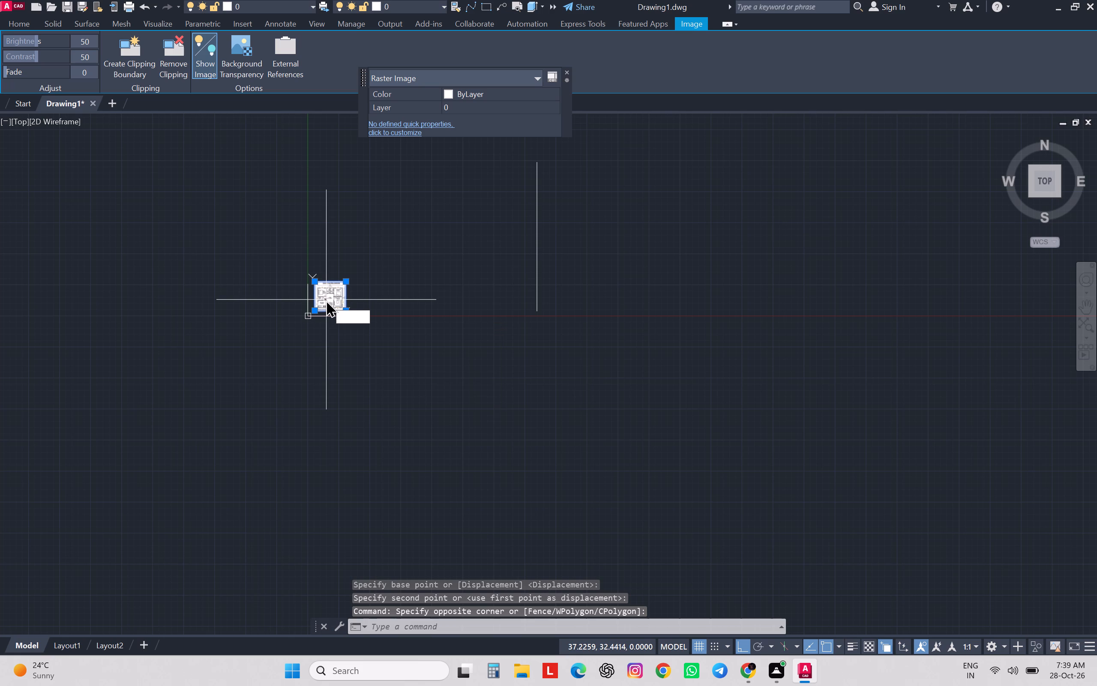
text(sc)
key(space)
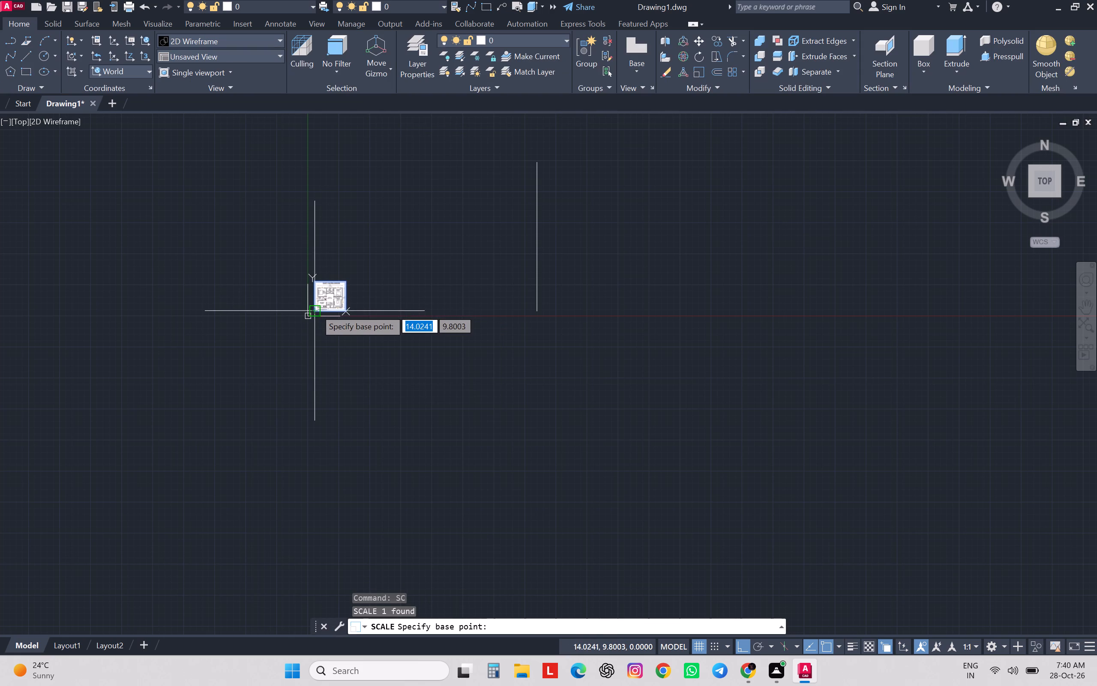
click(315, 309)
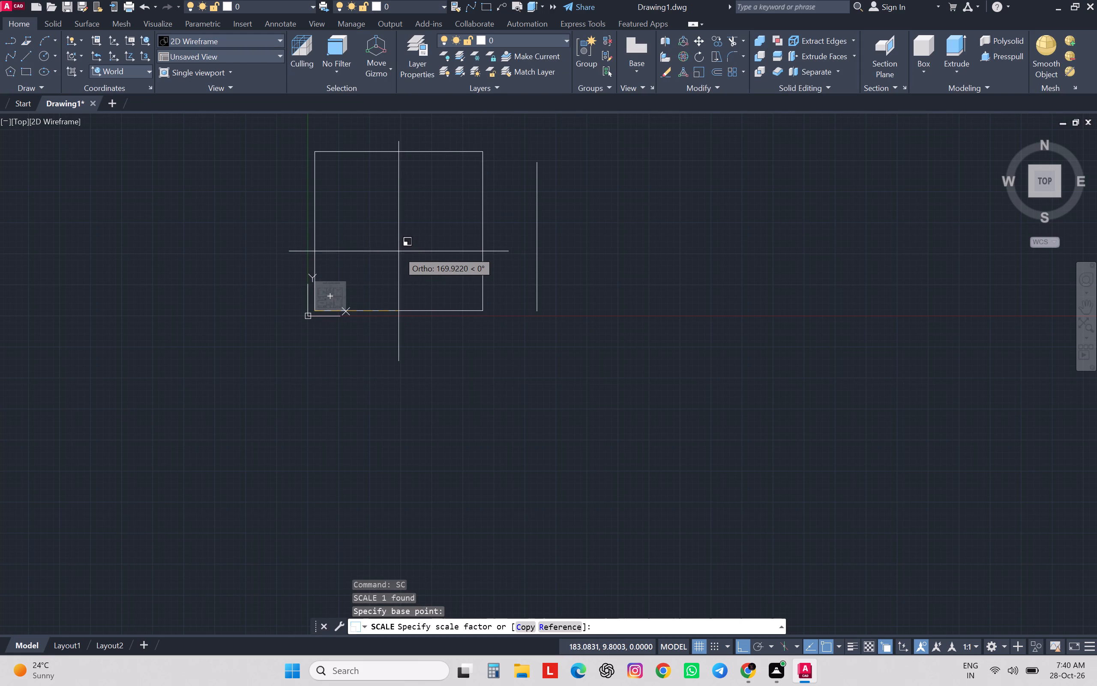
click(399, 251)
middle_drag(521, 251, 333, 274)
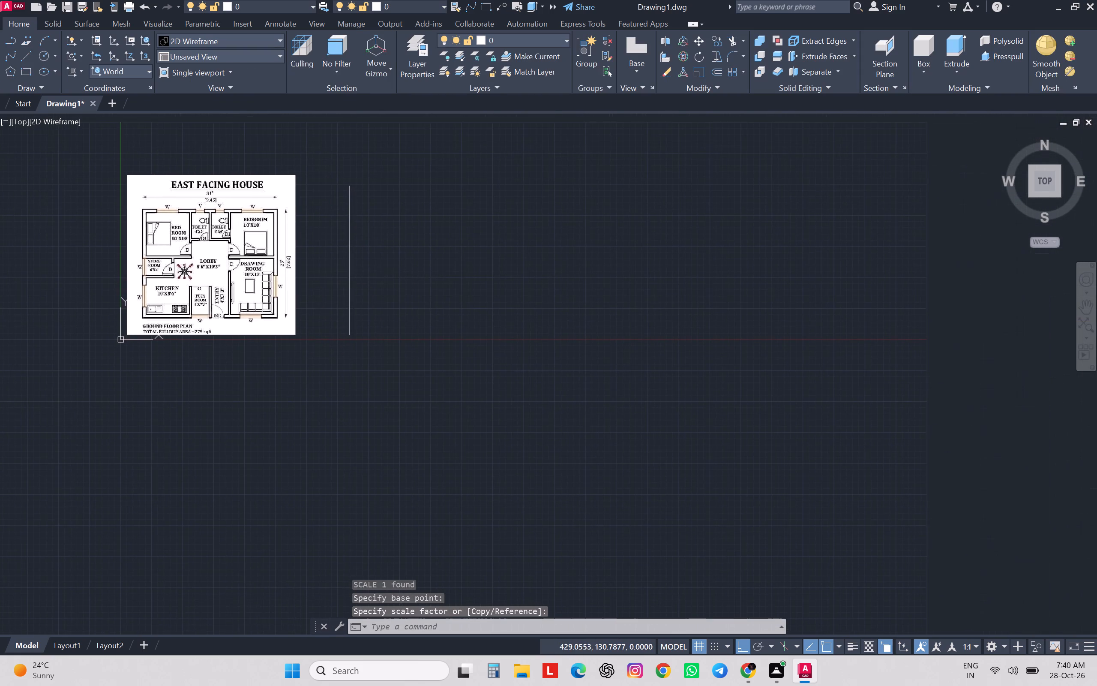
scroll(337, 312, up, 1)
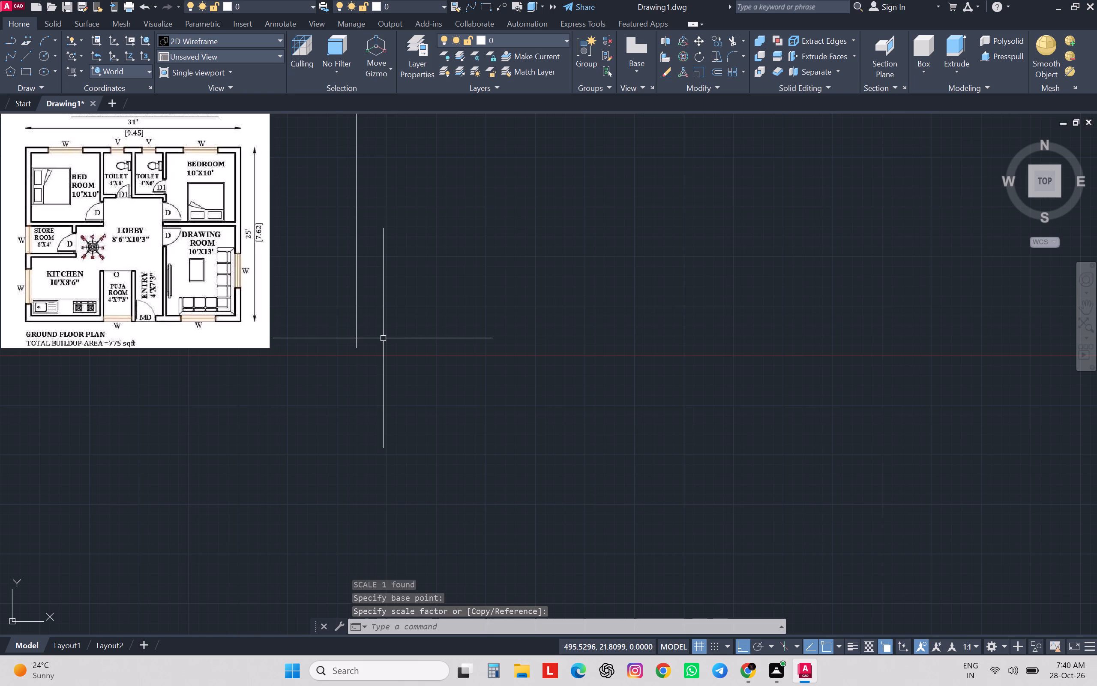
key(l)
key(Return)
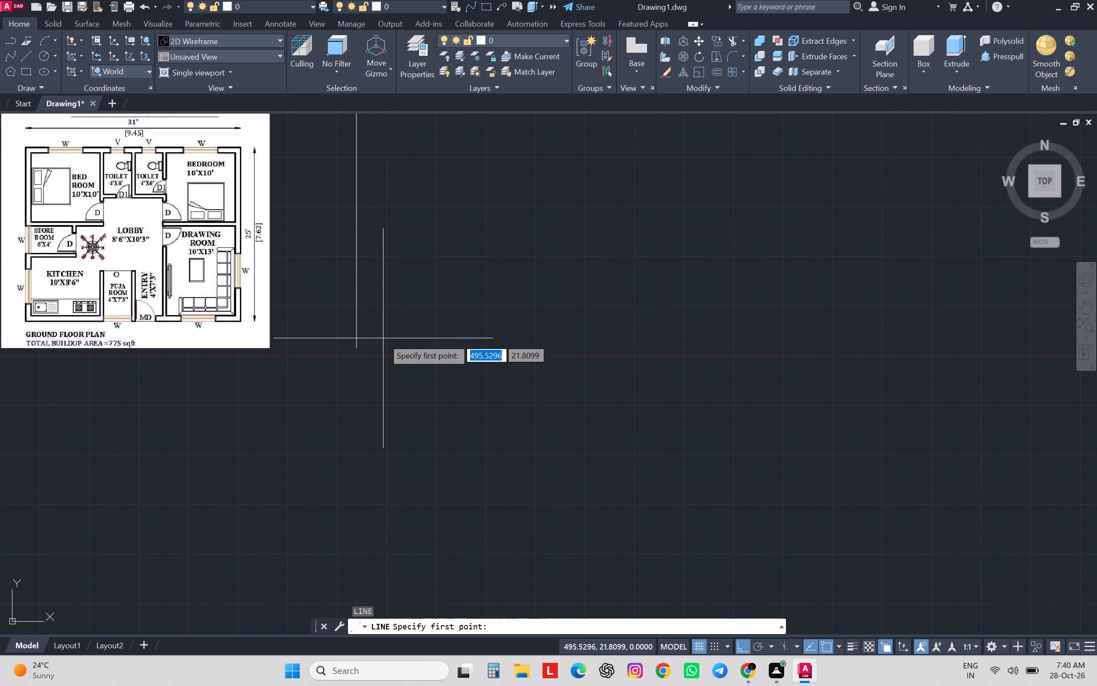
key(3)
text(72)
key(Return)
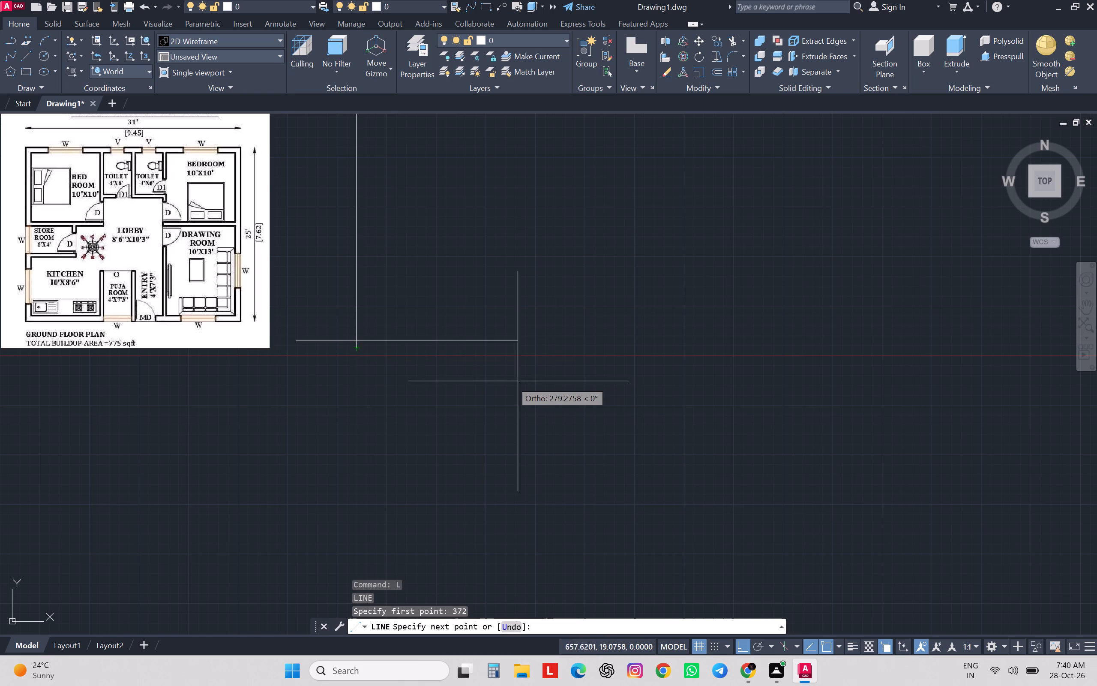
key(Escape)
Draw a horizontal line 372 units long to the right from the lower end of the 300-unit vertical line.
key(l)
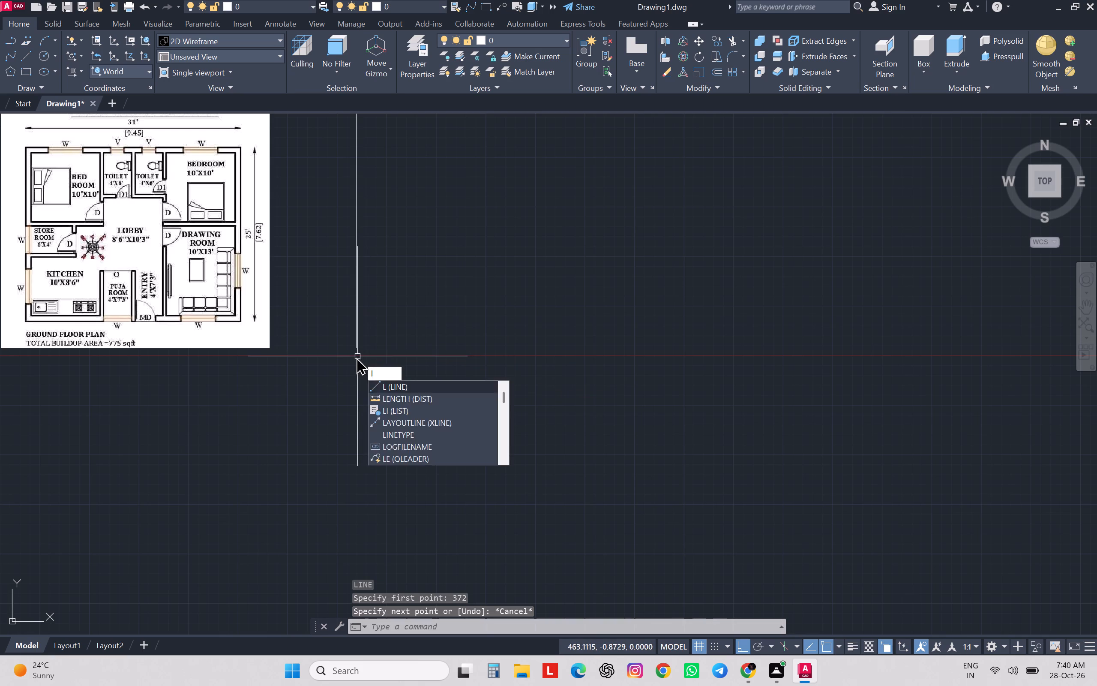
key(space)
click(358, 351)
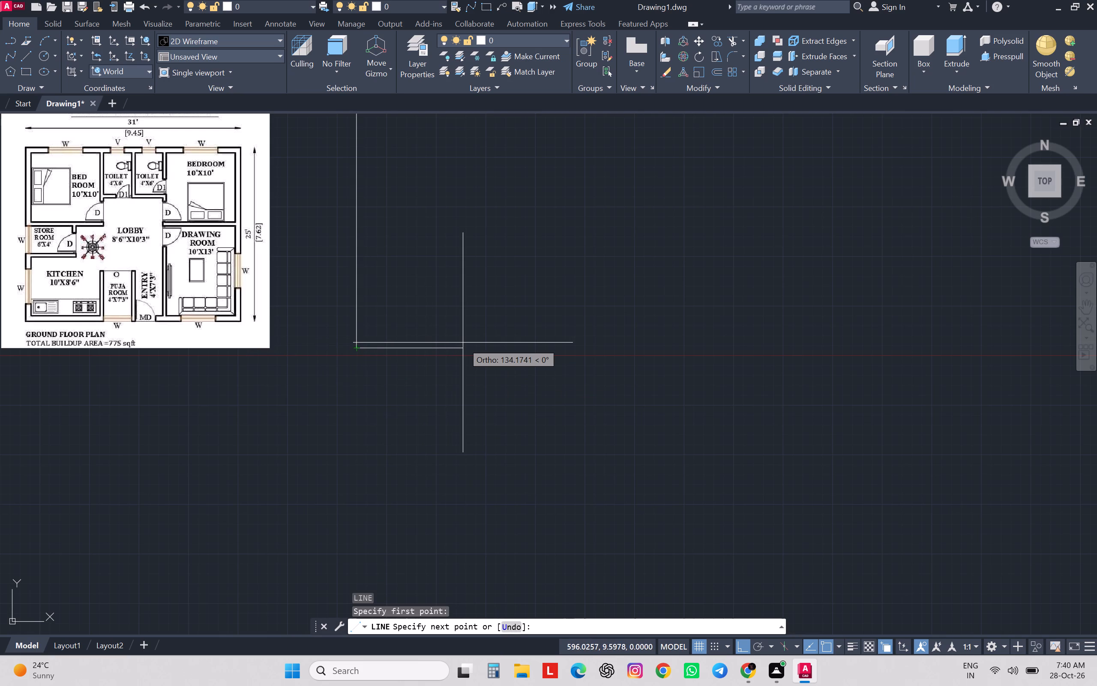
text(372)
key(Return)
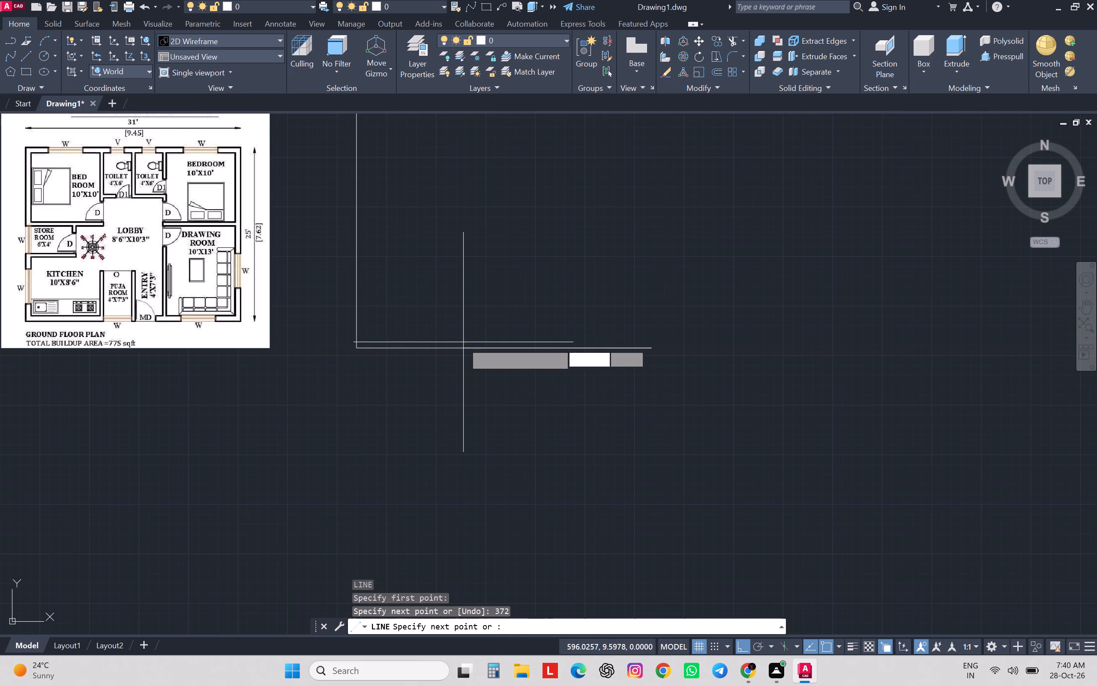
key(Escape)
Offset the 300-unit vertical line 8 units to the right for the outer wall thickness.
scroll(552, 409, down, 2)
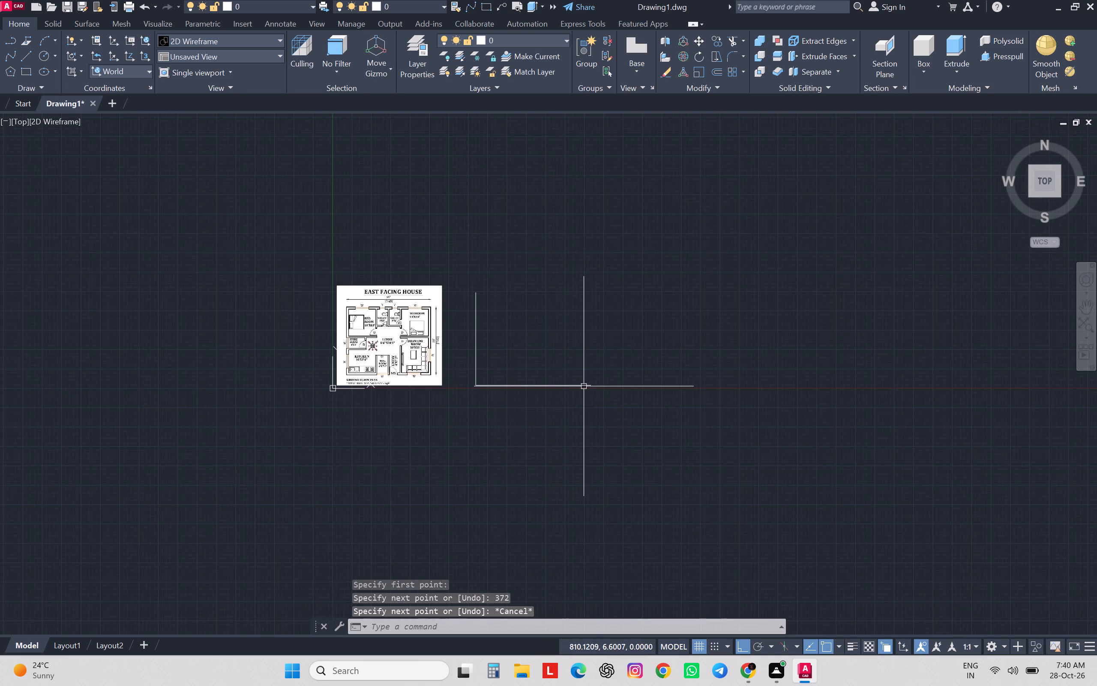
scroll(321, 312, up, 2)
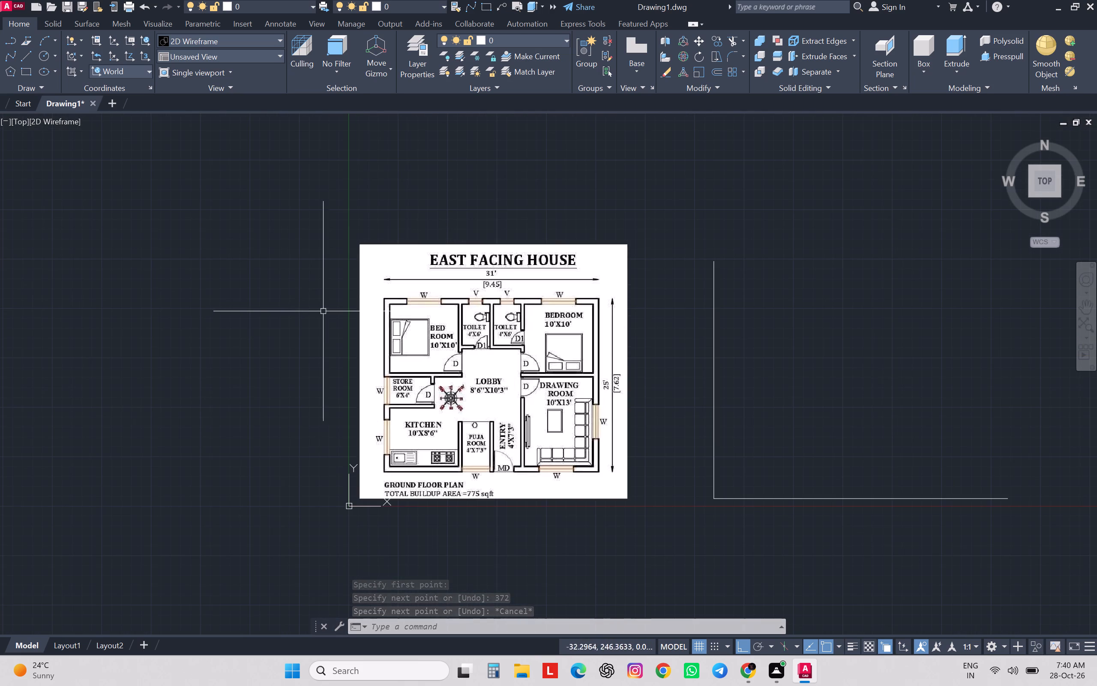
middle_drag(431, 324, 328, 273)
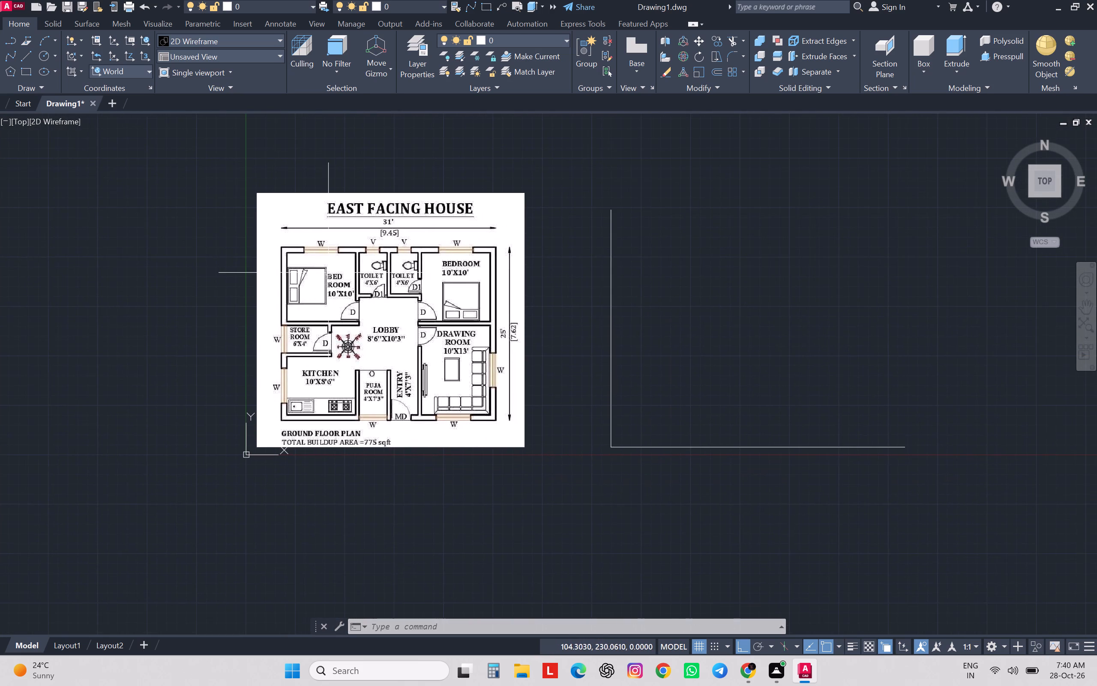
scroll(328, 273, down, 2)
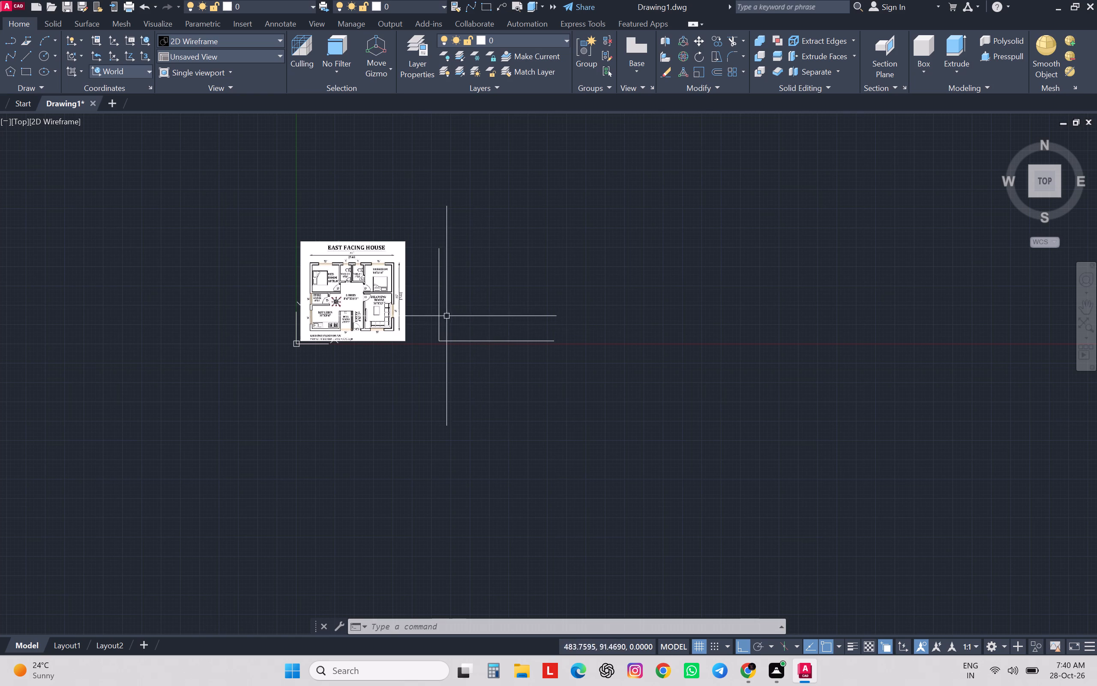
scroll(441, 305, up, 2)
middle_drag(441, 305, 435, 341)
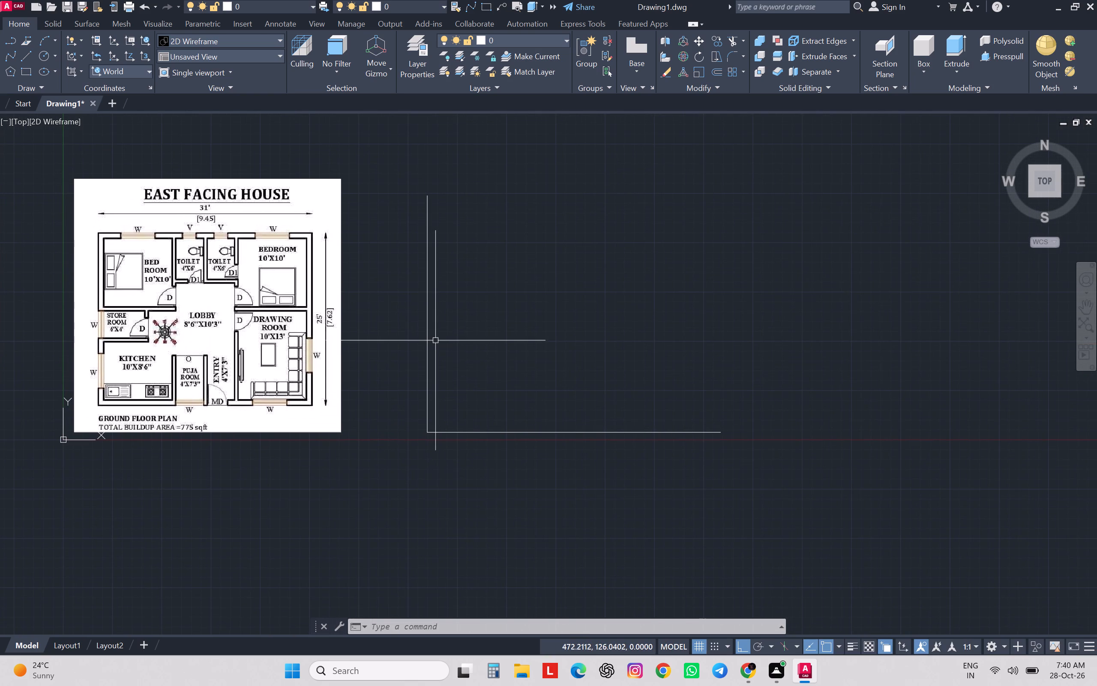
key(o)
key(Return)
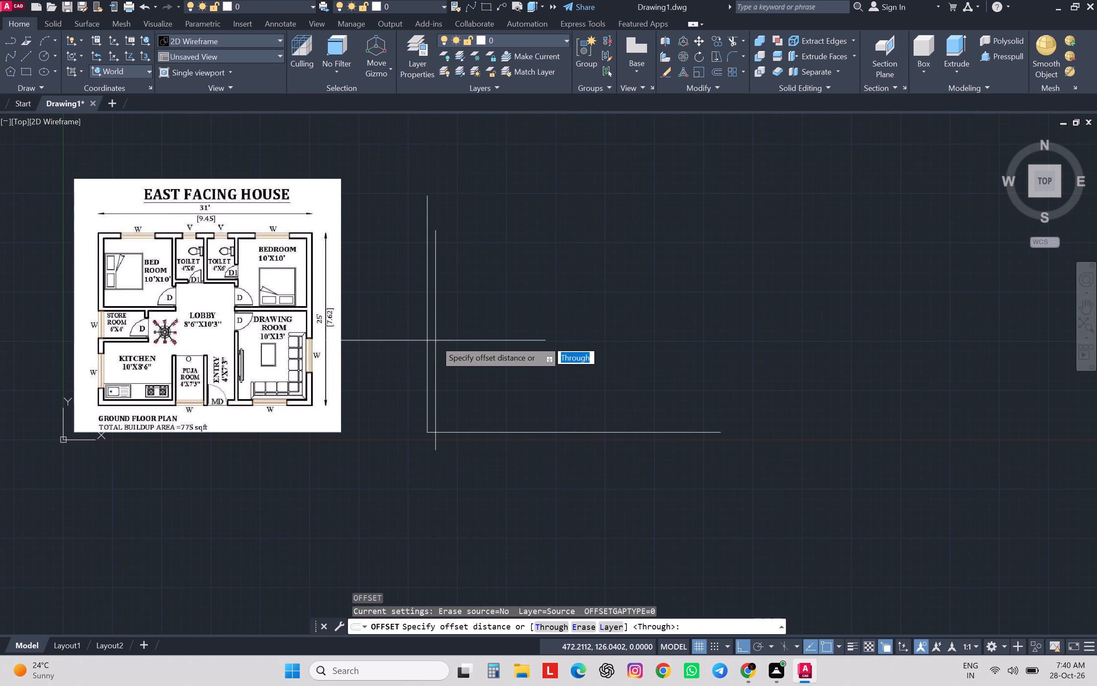
key(8)
key(Return)
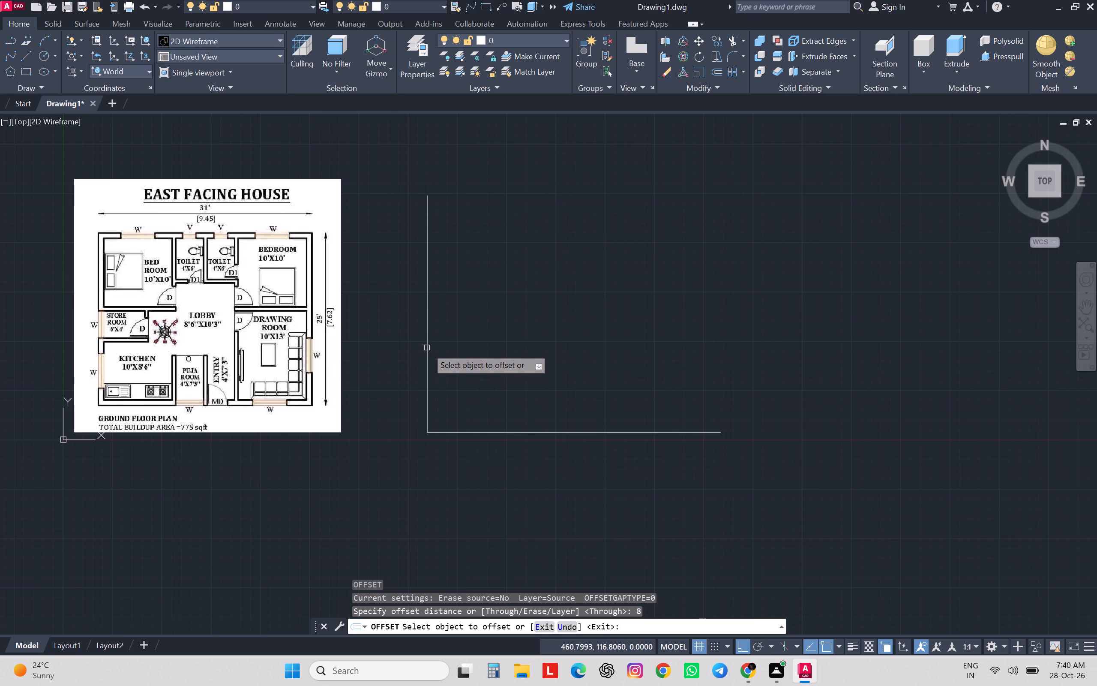
click(428, 348)
click(483, 348)
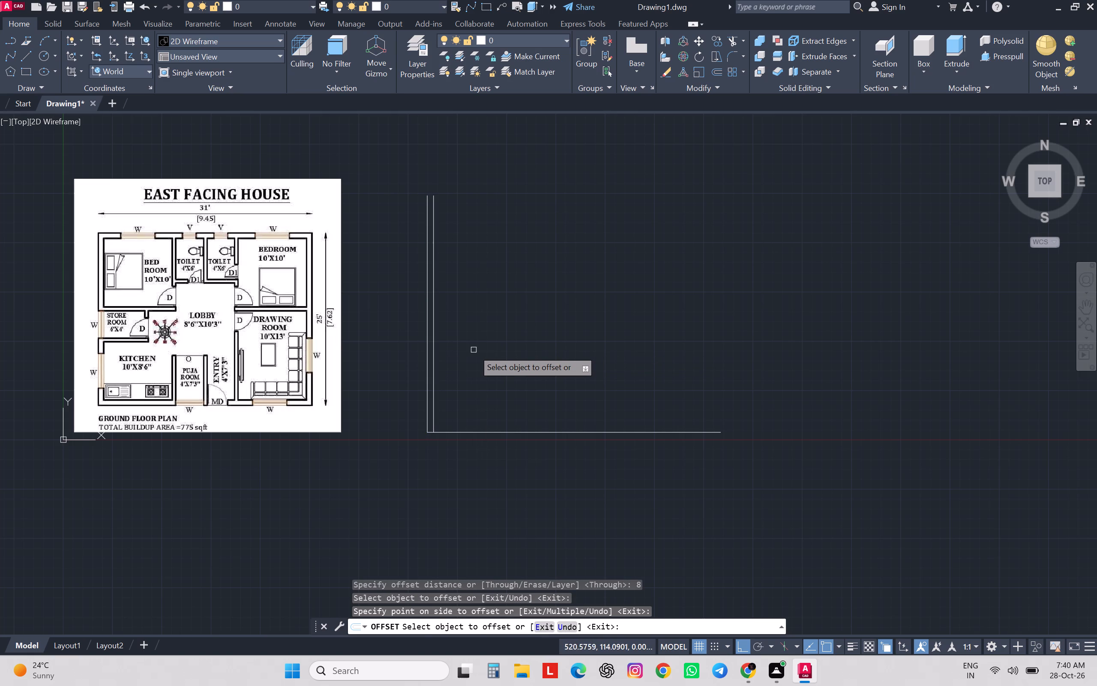
key(Escape)
key(Escape)
key(Escape)
key(Escape)
key(Escape)
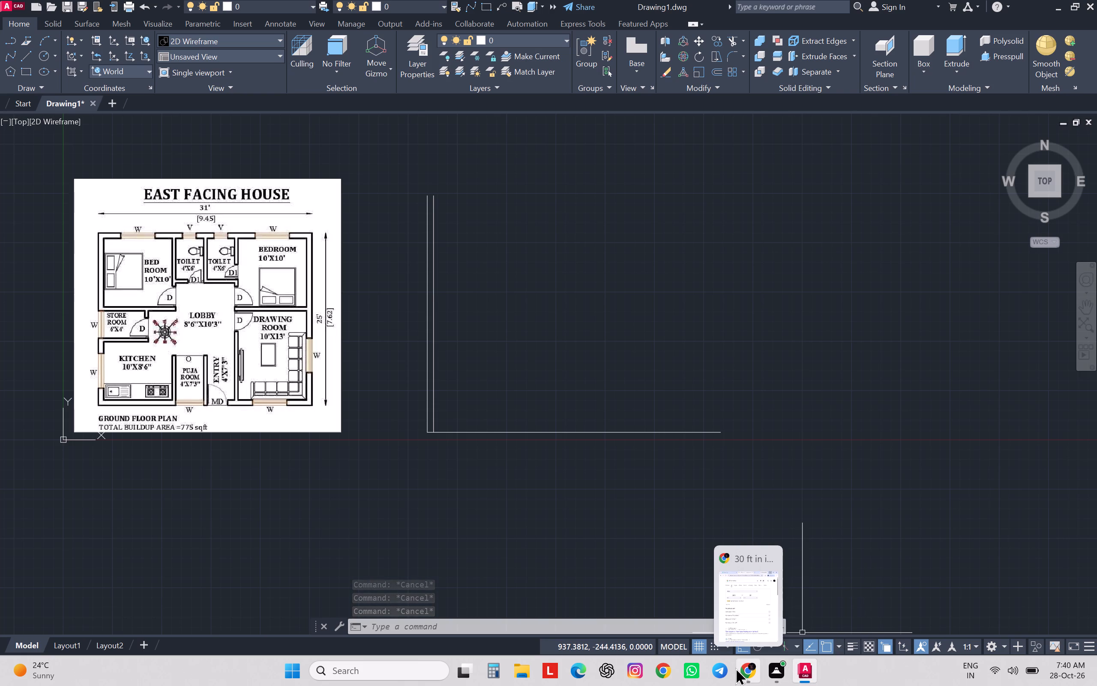
Switch to the browser's length converter, convert 10 feet to inches, and return to AutoCAD.
click(746, 616)
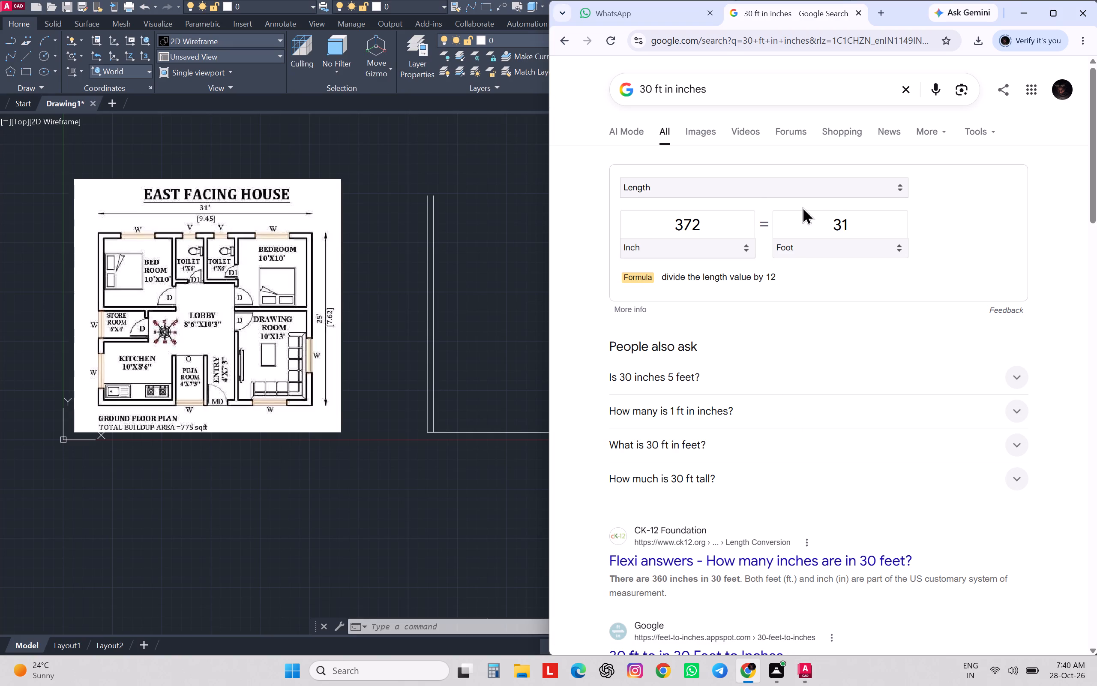
drag(866, 223, 775, 224)
text(10)
click(1019, 9)
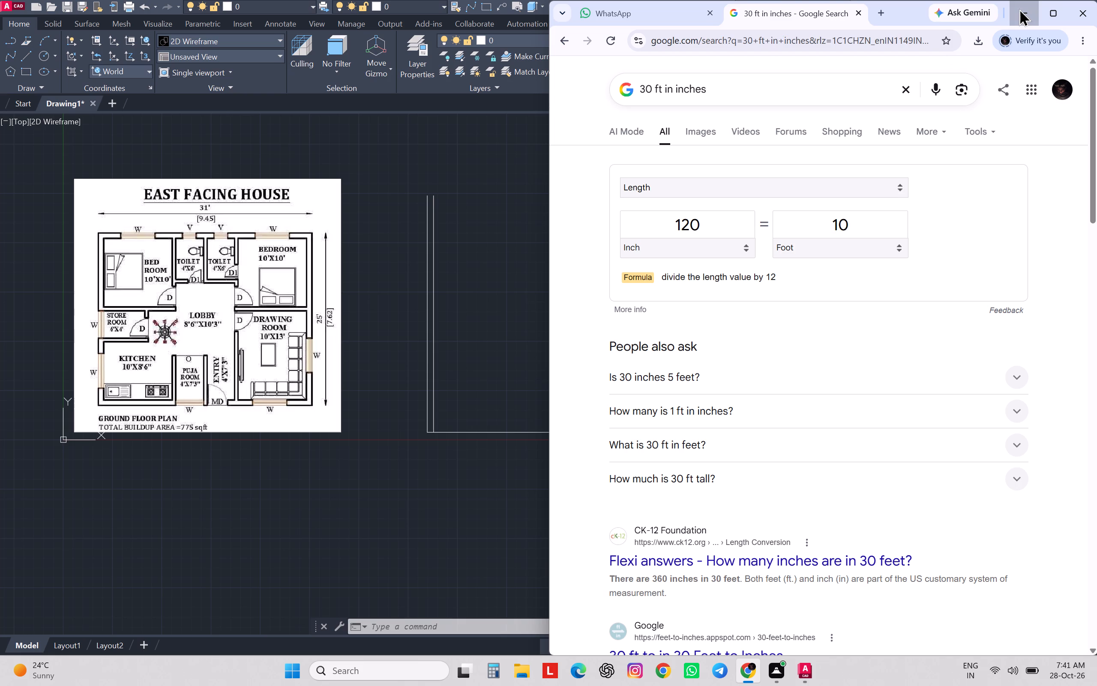
Offset the inner line of the left outer wall 120 units to the right for the 10' bedroom width.
key(o)
key(Return)
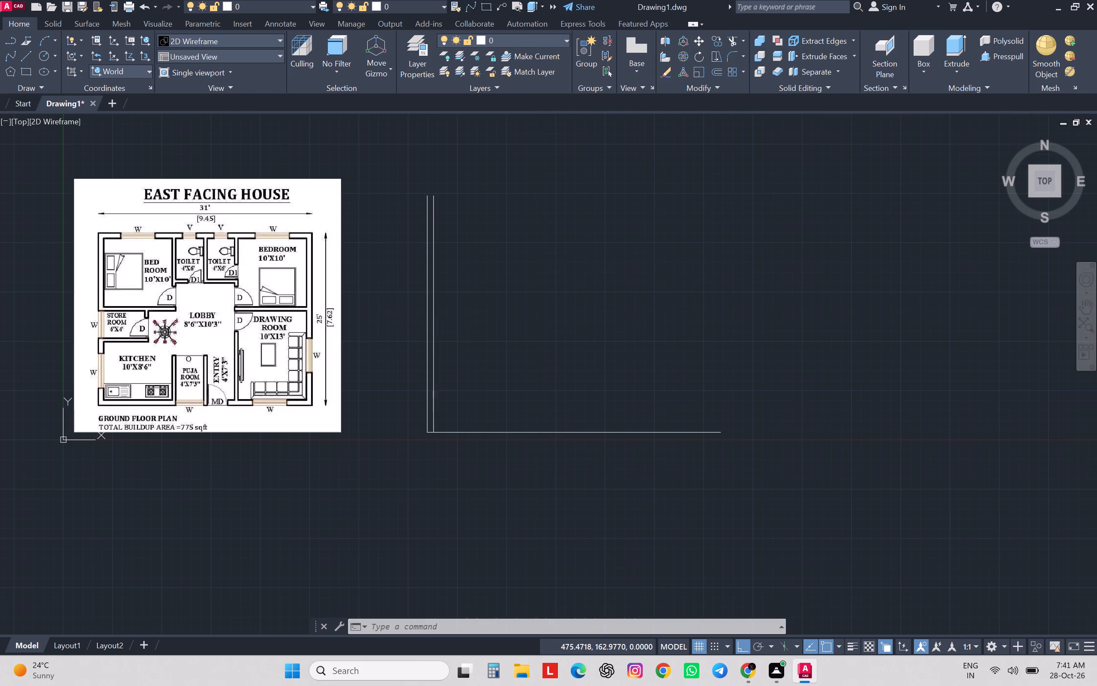
text(120)
key(Return)
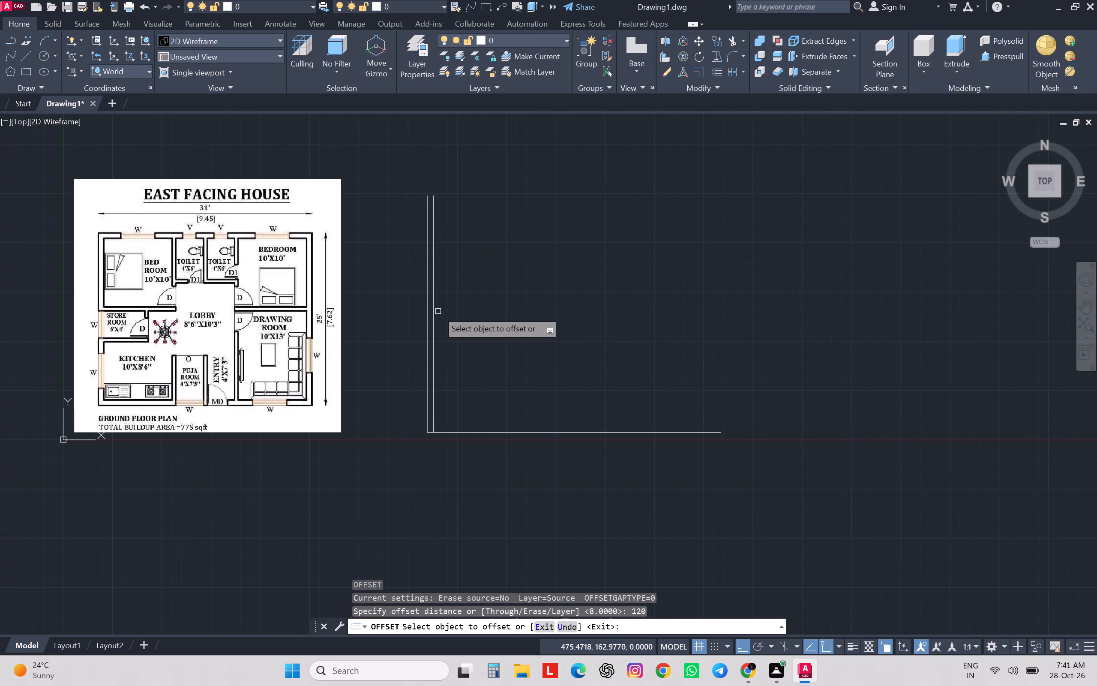
click(434, 312)
click(568, 314)
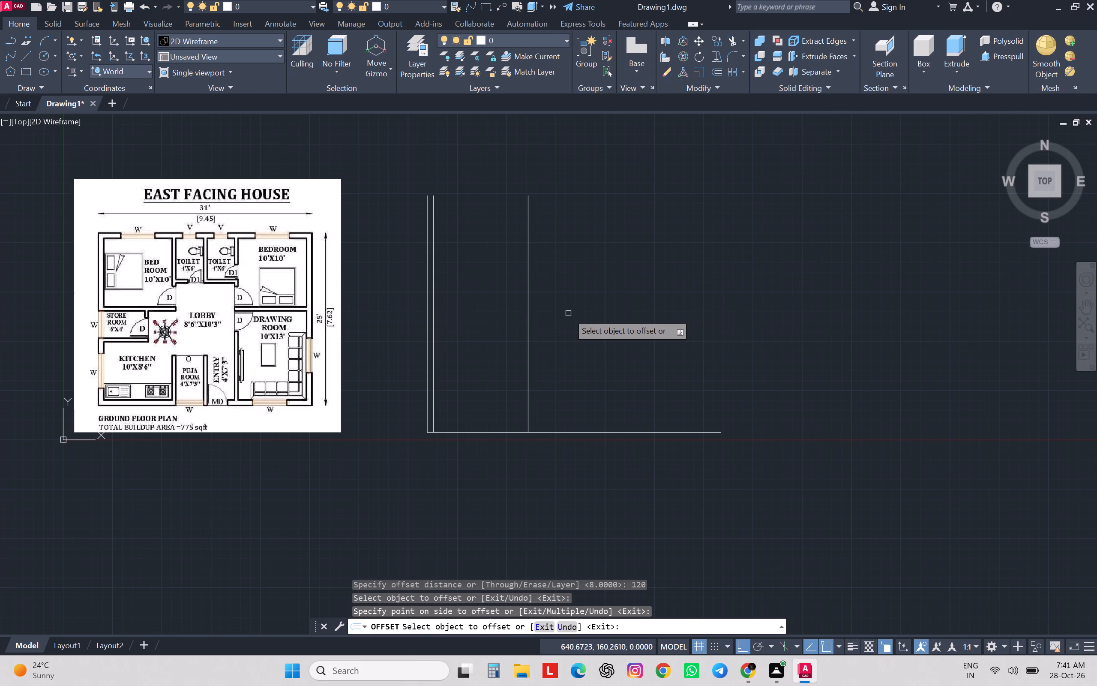
middle_drag(569, 313, 514, 395)
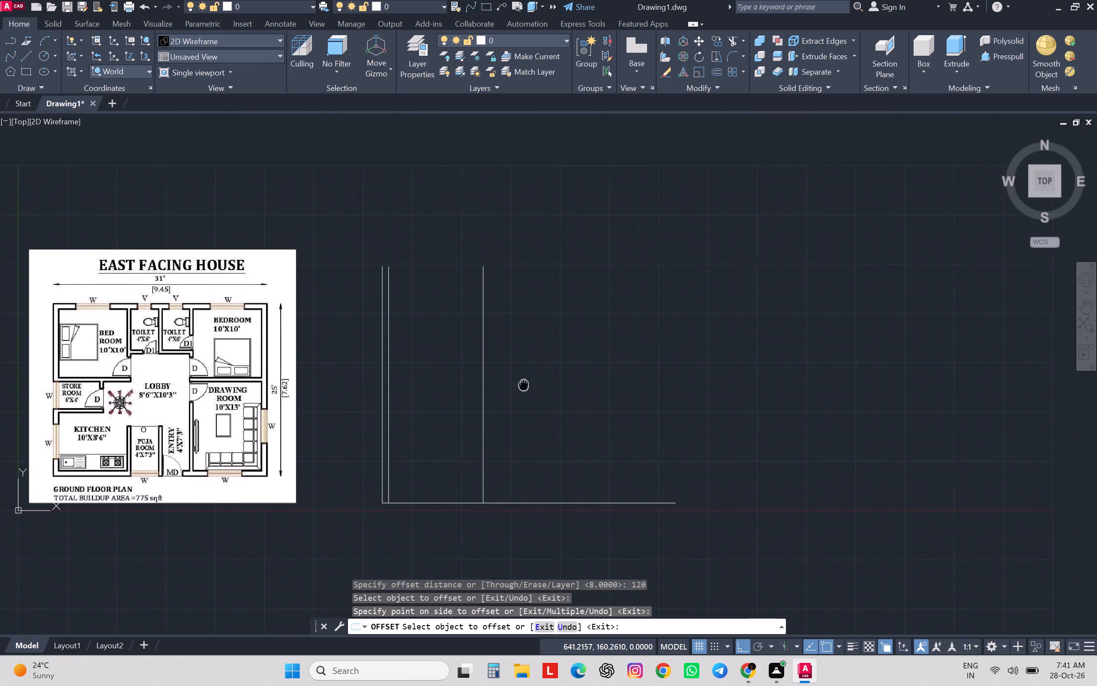
middle_drag(514, 395, 511, 398)
key(Escape)
key(Escape)
key(Escape)
key(Escape)
key(Escape)
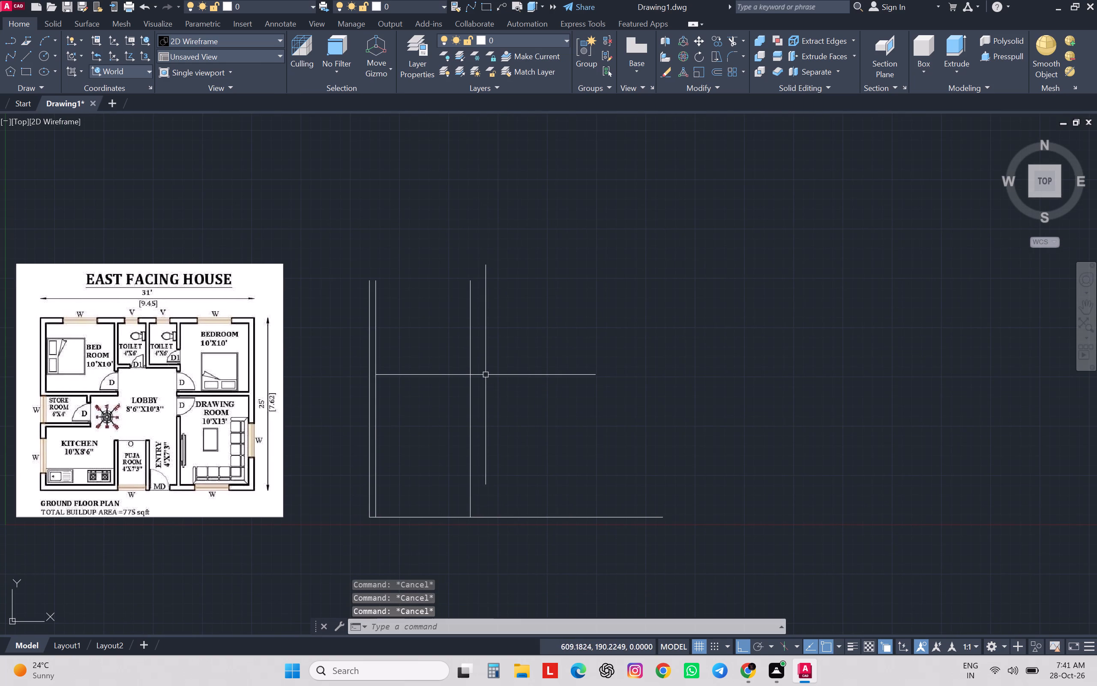
Offset the line at the first bedroom's right side 4 units to the right for the partition wall thickness.
key(o)
key(Return)
key(4)
key(Return)
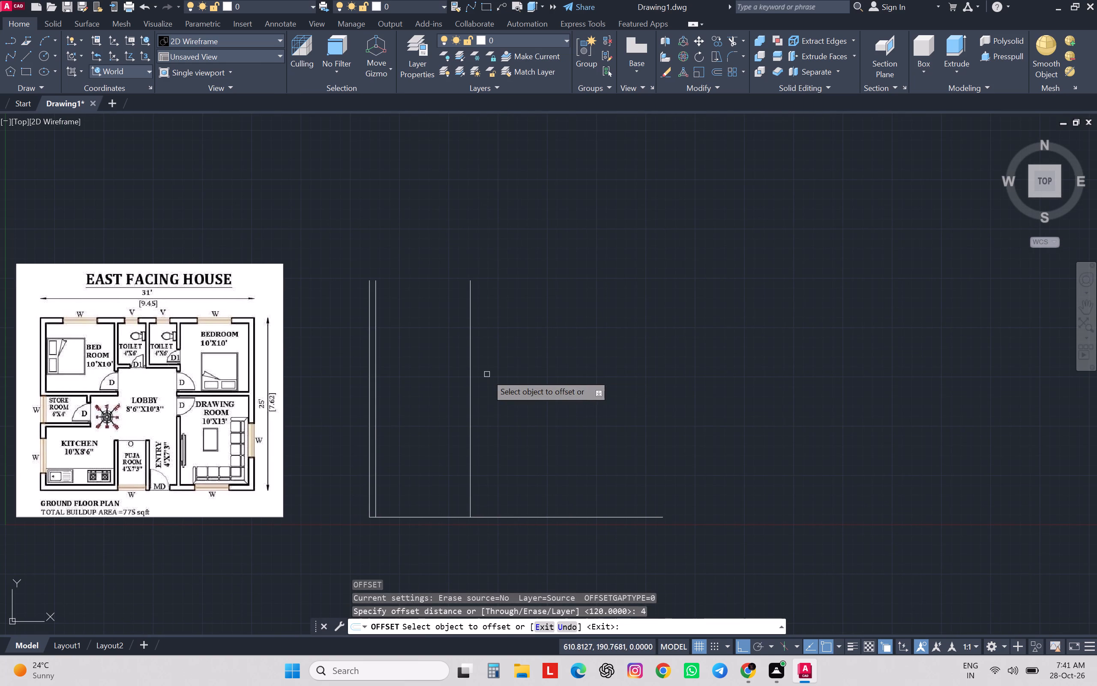
click(469, 370)
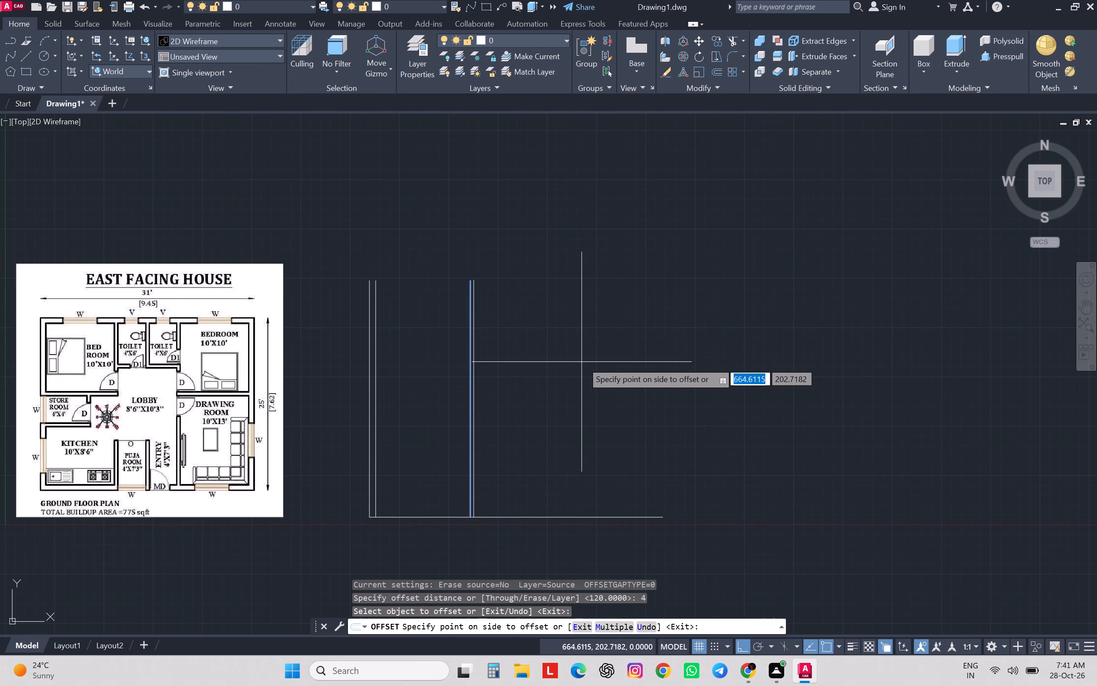
click(583, 362)
key(Escape)
key(Escape)
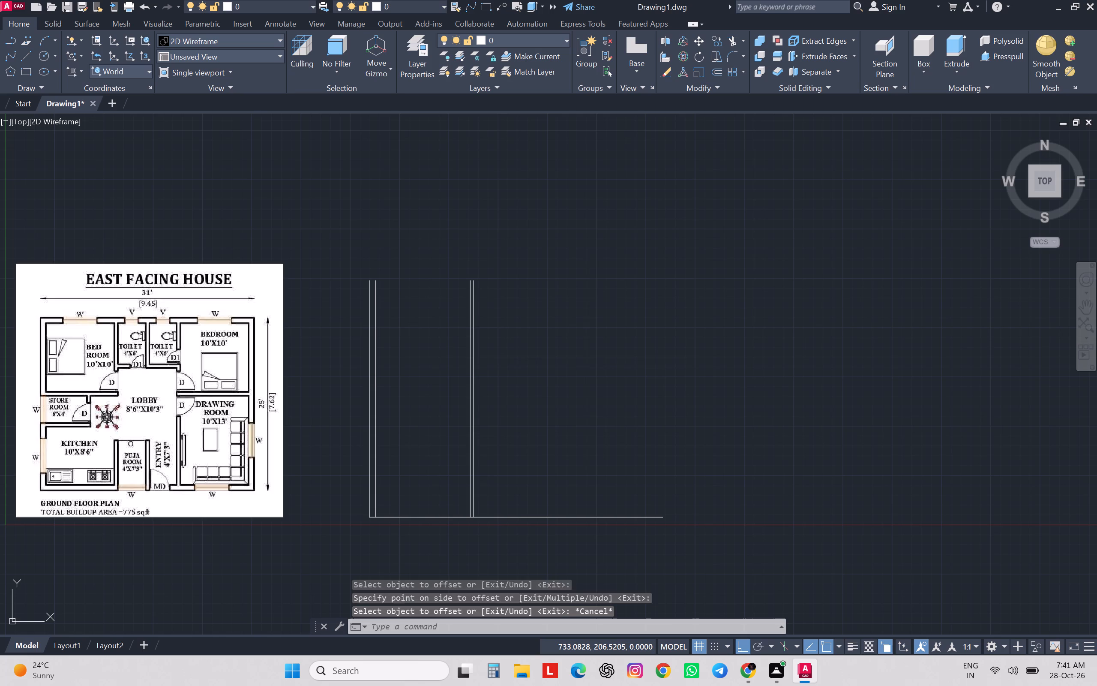
key(Escape)
key(Escape)
key(Escape)
key(Escape)
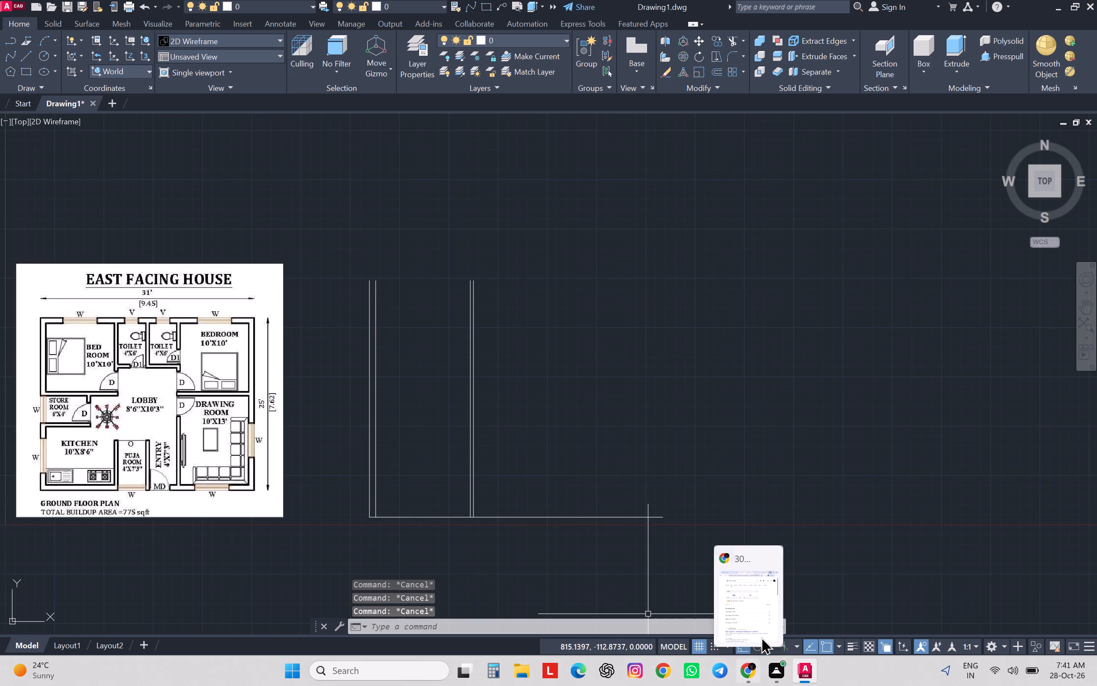
Switch to the browser's length converter, convert 4 feet to inches, and return to AutoCAD.
click(761, 635)
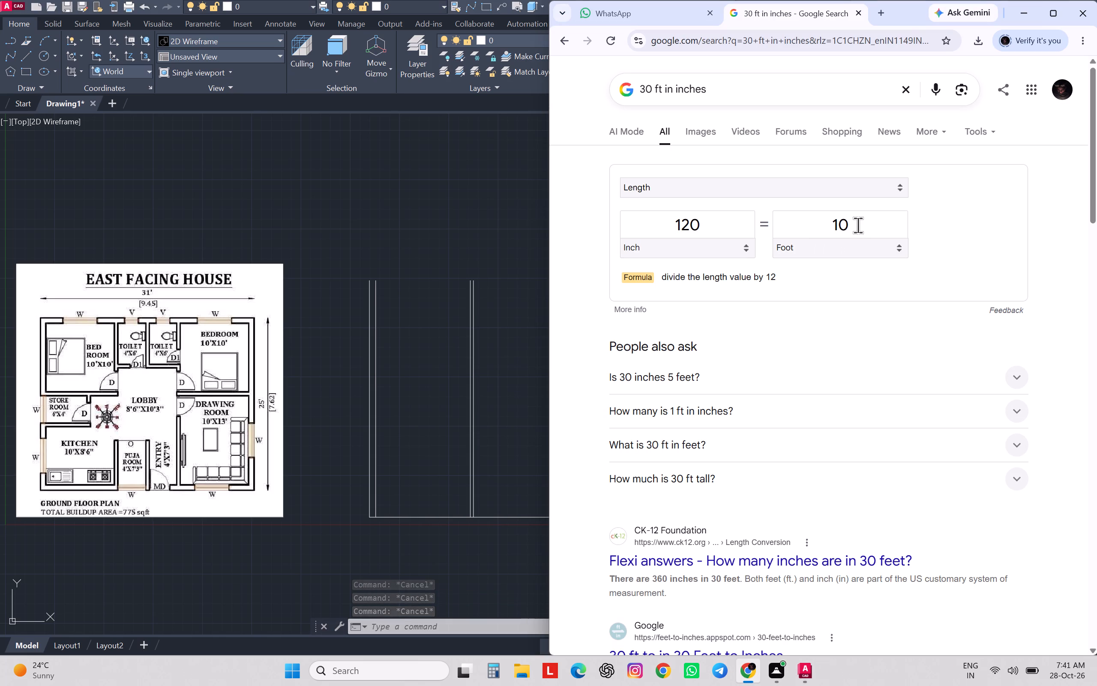
drag(858, 225, 810, 224)
key(4)
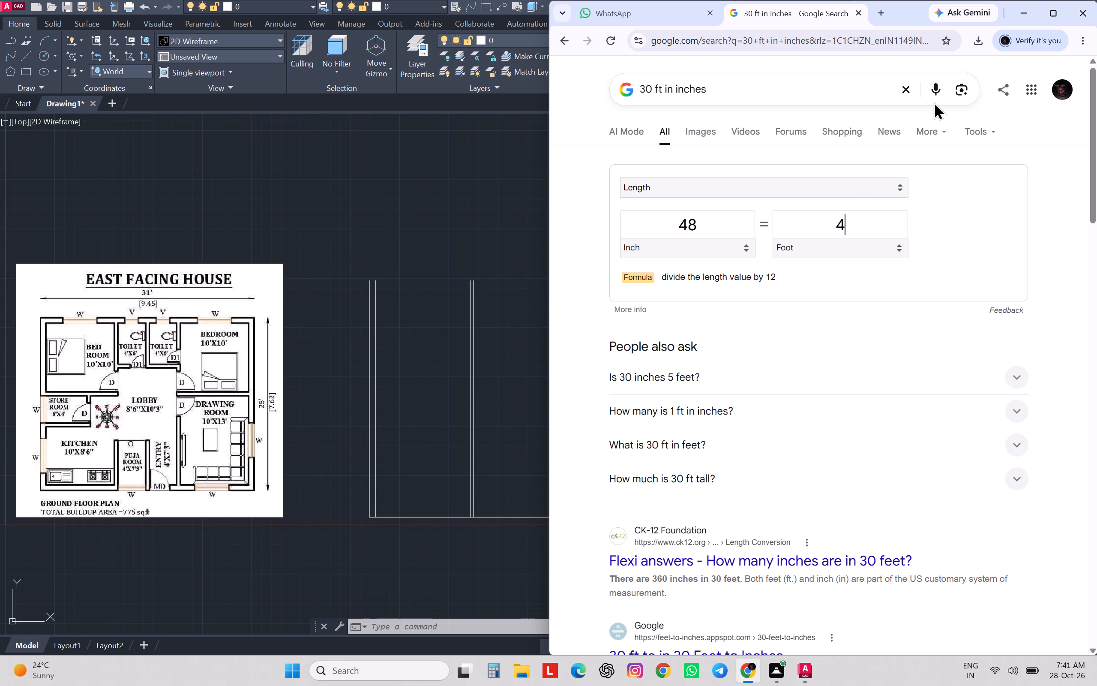
click(1017, 12)
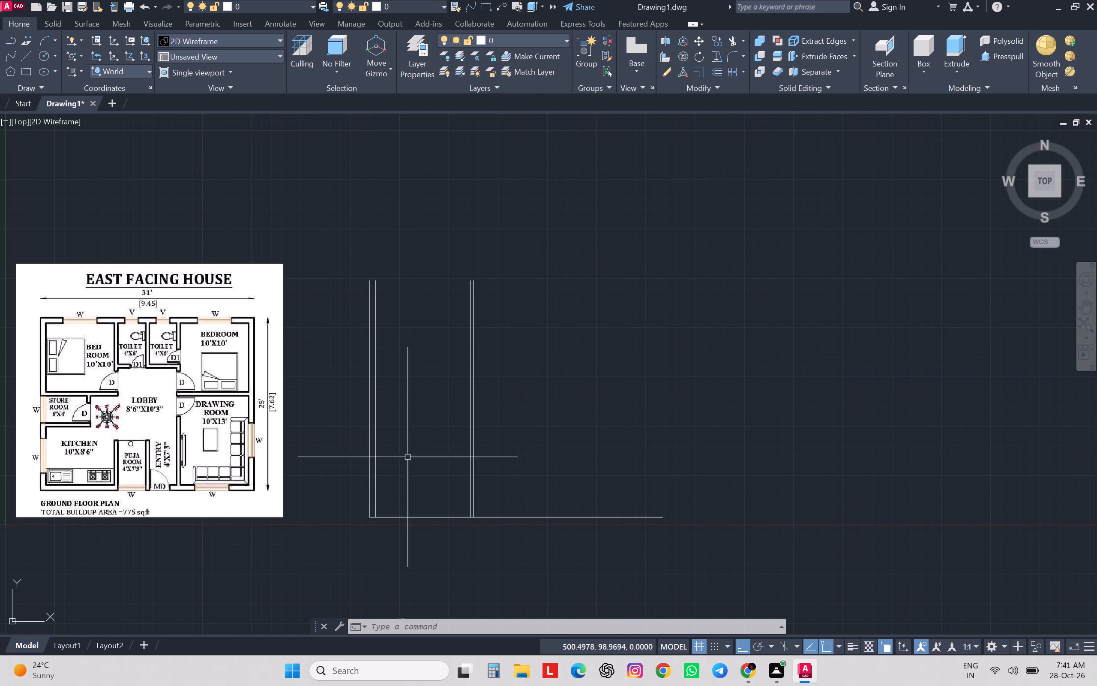
Offset the right line of the bedroom partition wall 48 units to the right for the first toilet's 4' width.
key(o)
key(Return)
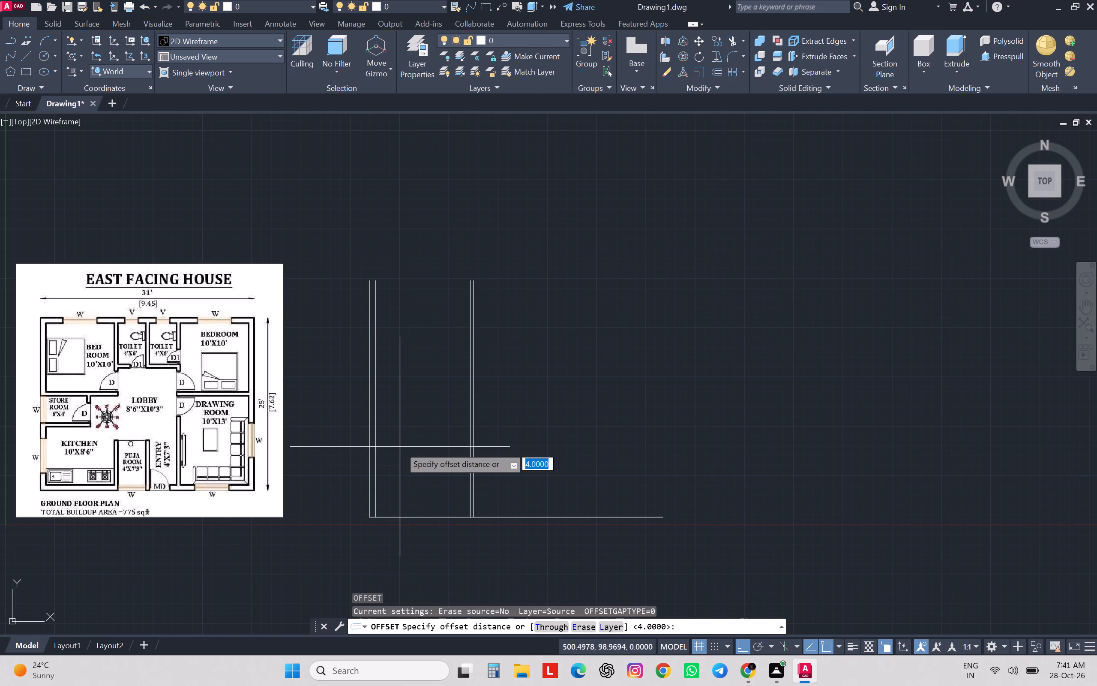
key(4)
key(8)
key(Return)
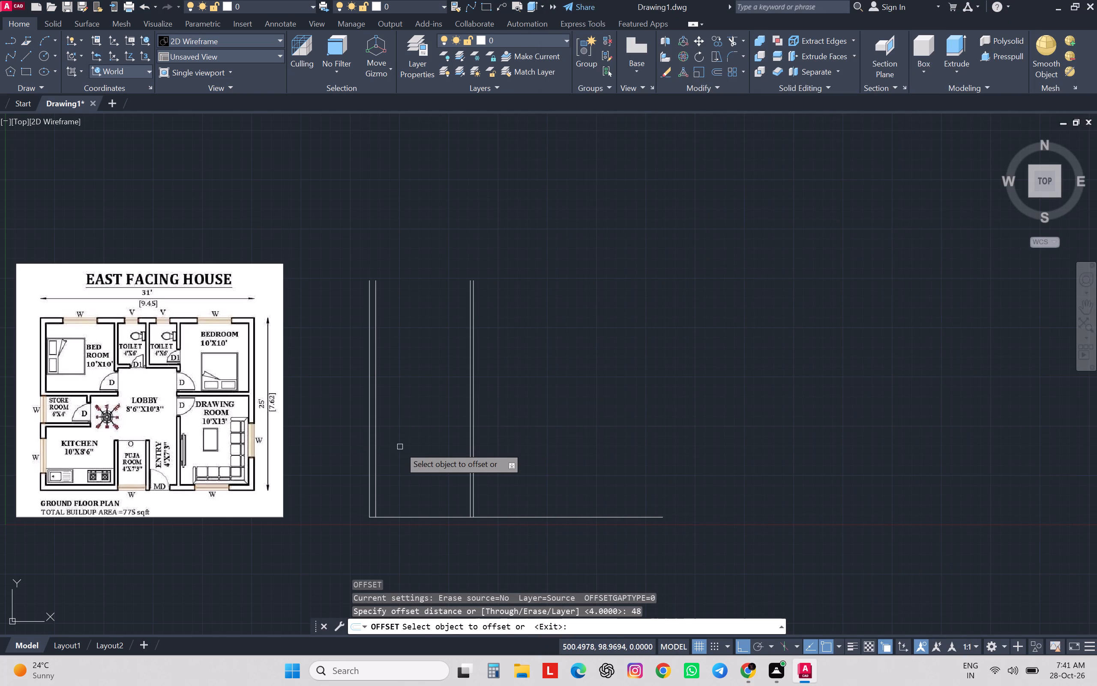
scroll(490, 313, up, 2)
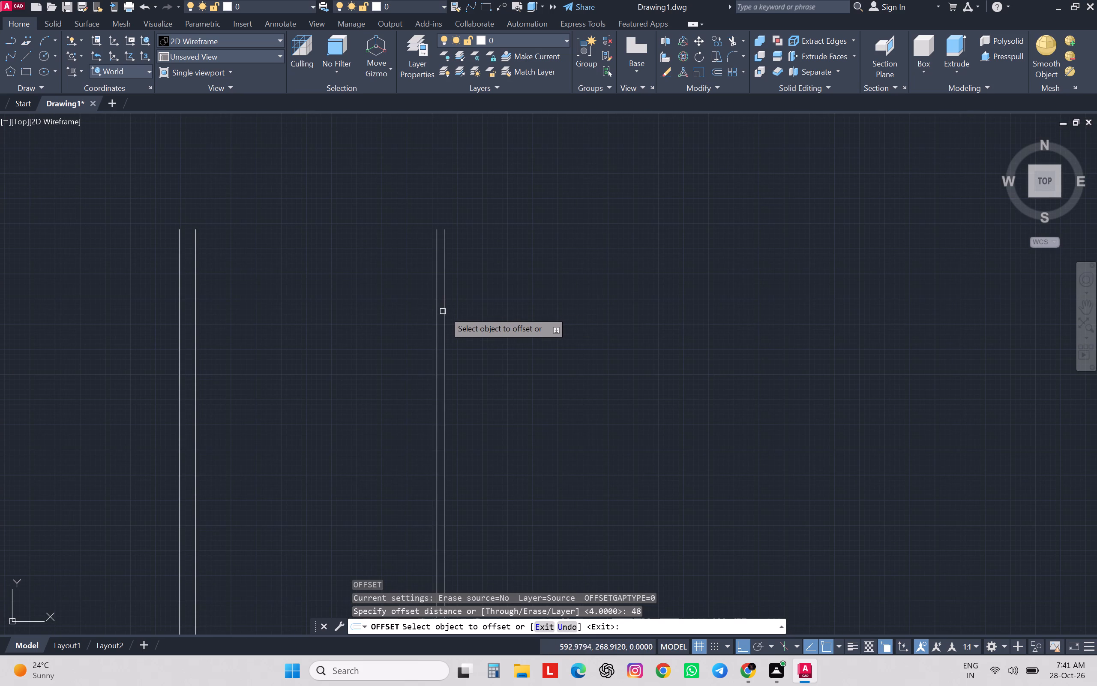
click(445, 311)
click(545, 290)
key(Escape)
key(Escape)
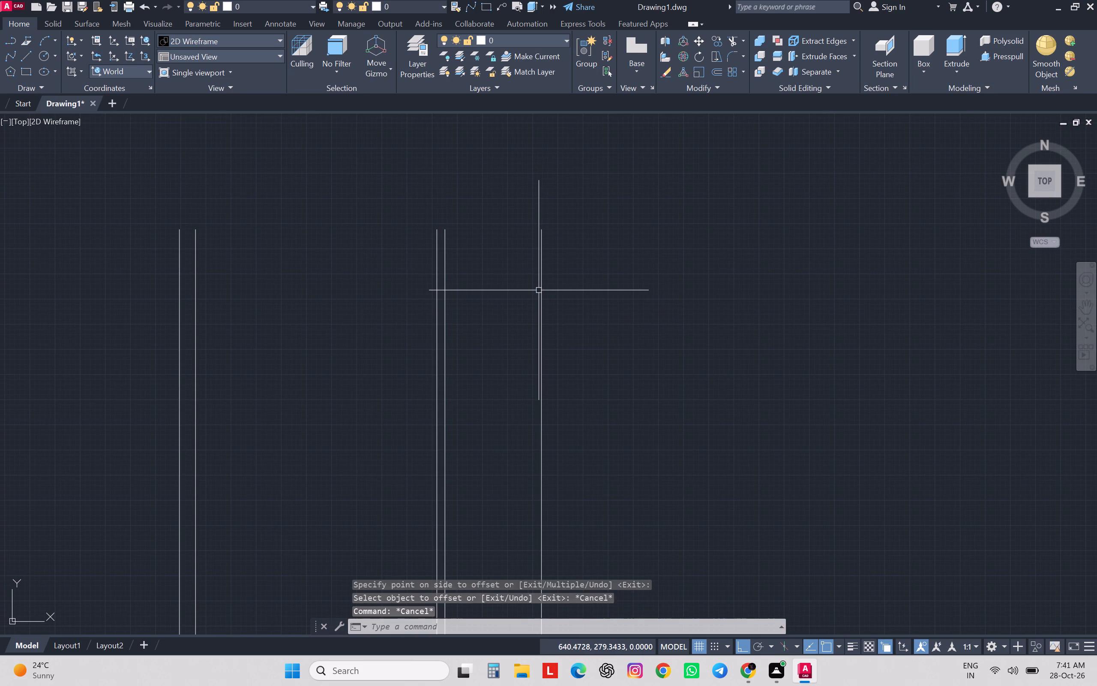
key(Escape)
key(Escape)
key(Escape)
key(Escape)
Offset the line at the first toilet's right side 4 units to the right for the wall between the toilets.
key(o)
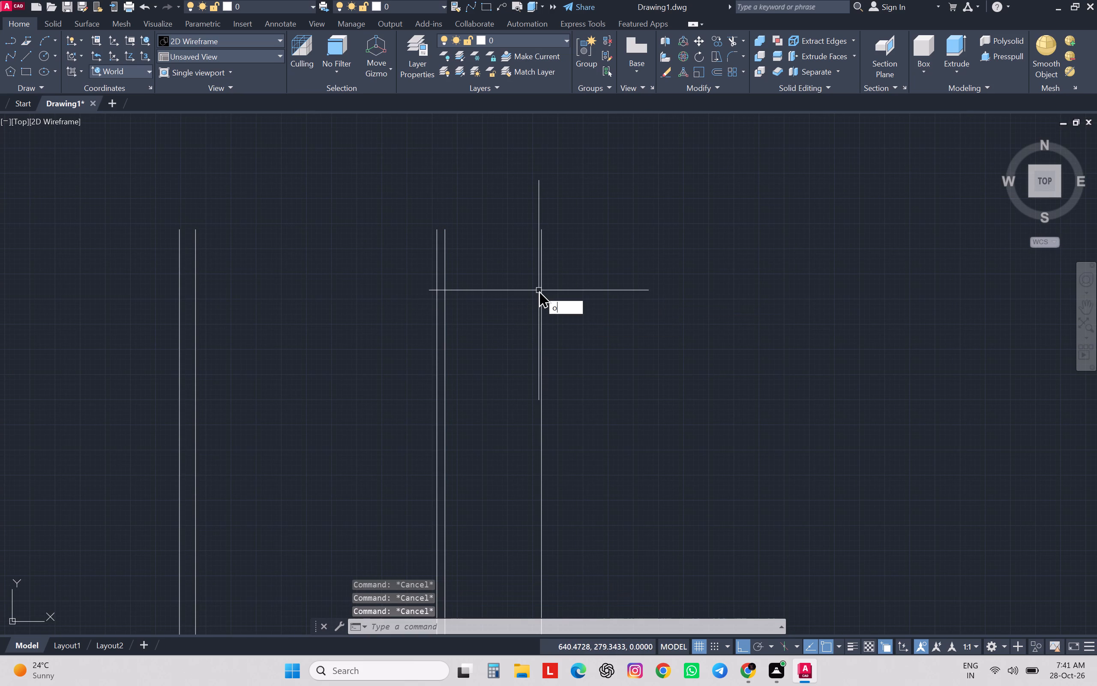
key(Return)
key(4)
key(Return)
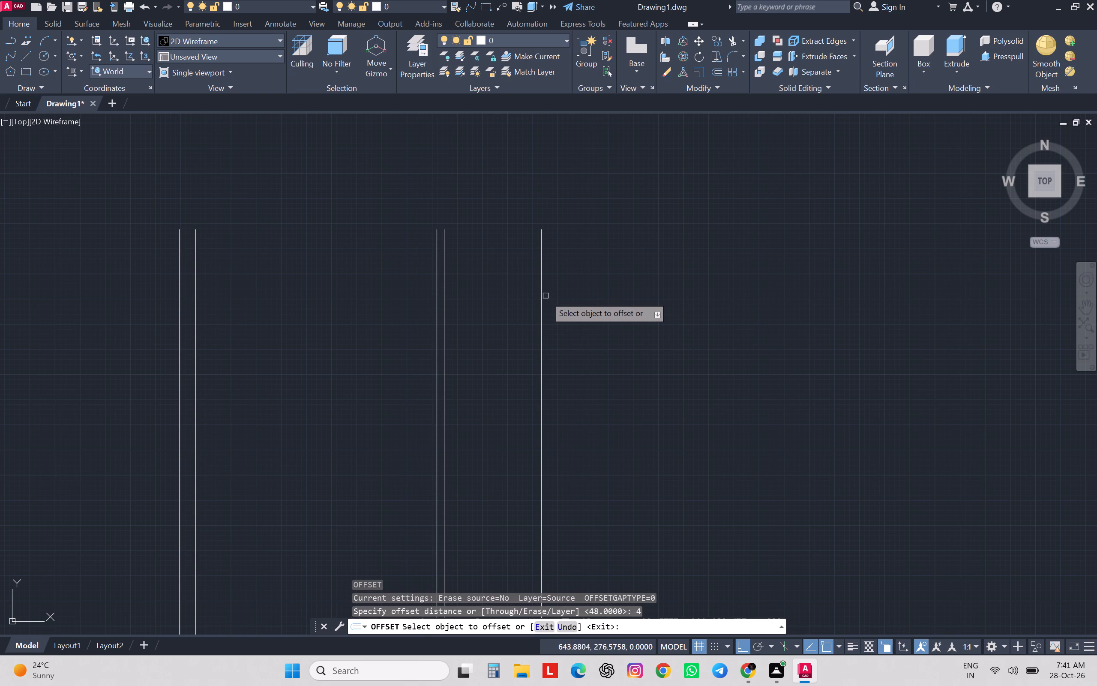
click(543, 294)
click(593, 285)
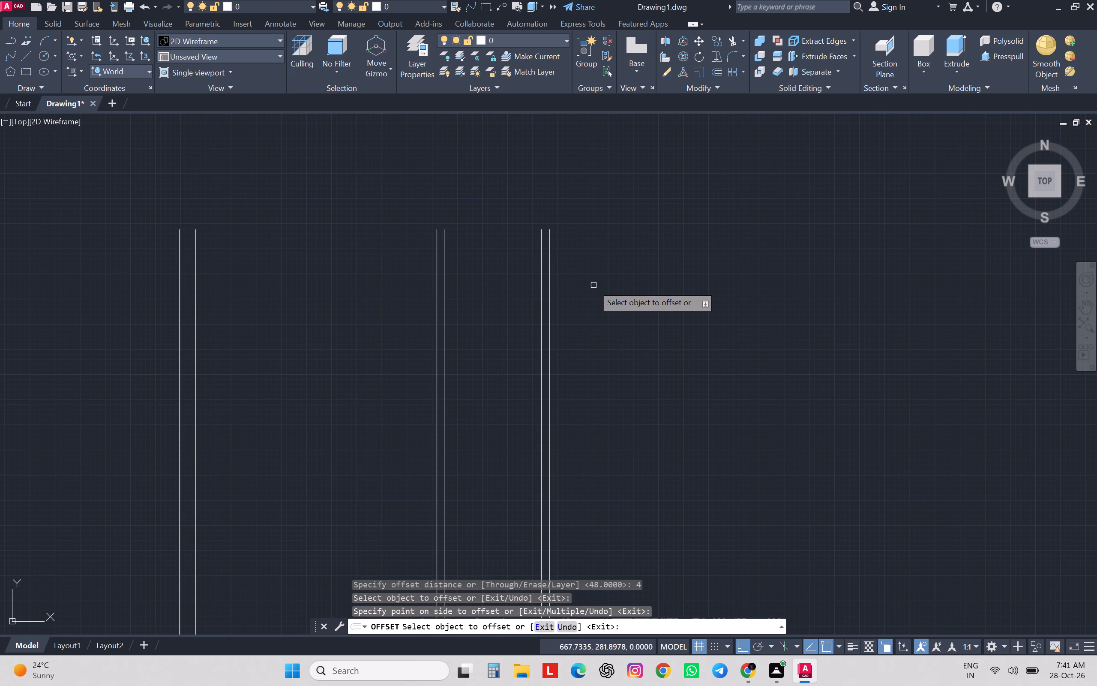
key(Escape)
key(Escape)
key(Escape)
key(Escape)
key(Escape)
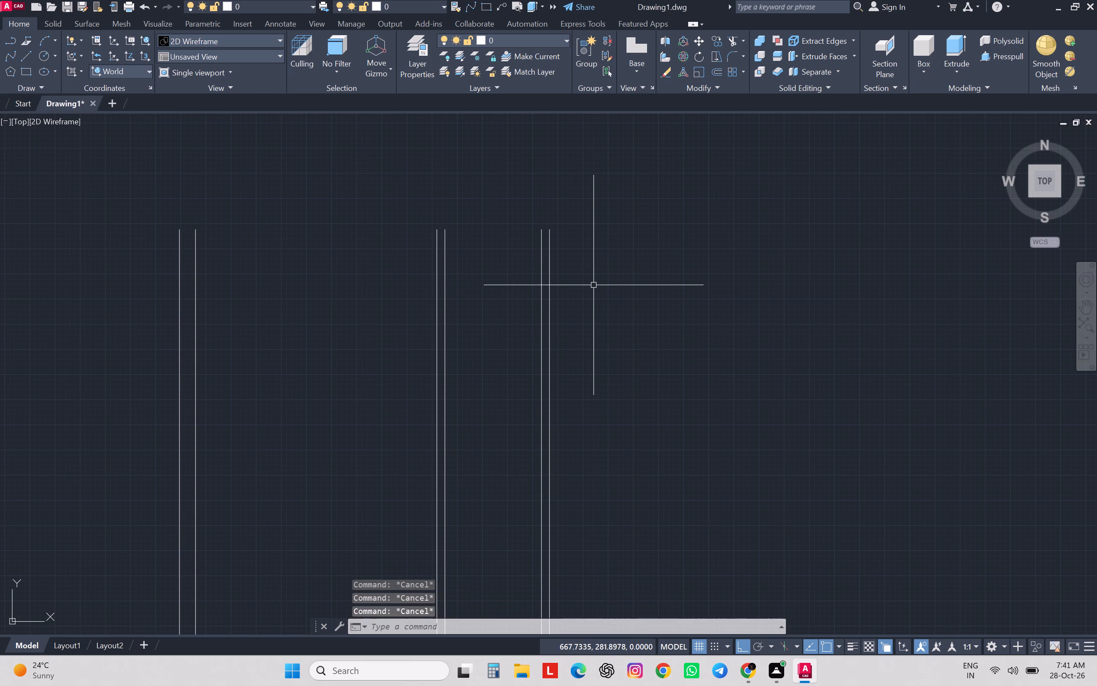
Offset the right line of the wall between the toilets 48 units to the right for the second toilet's 4' width.
key(o)
key(Return)
text(48)
key(Return)
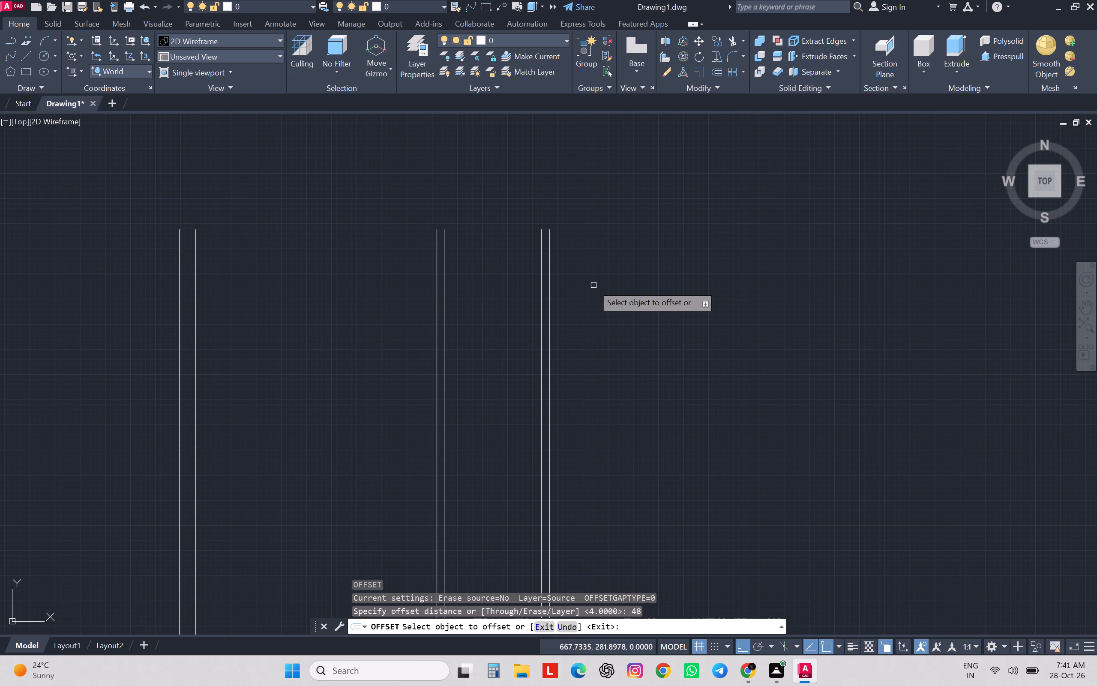
click(551, 316)
click(643, 300)
scroll(643, 300, down, 2)
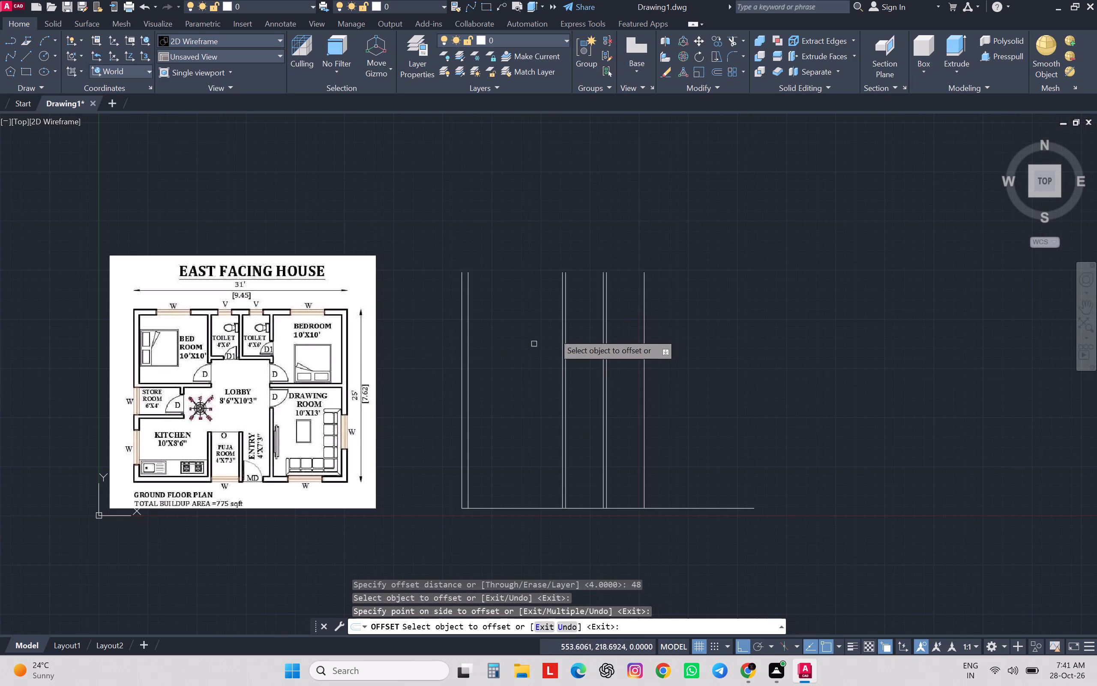
middle_drag(666, 292, 592, 309)
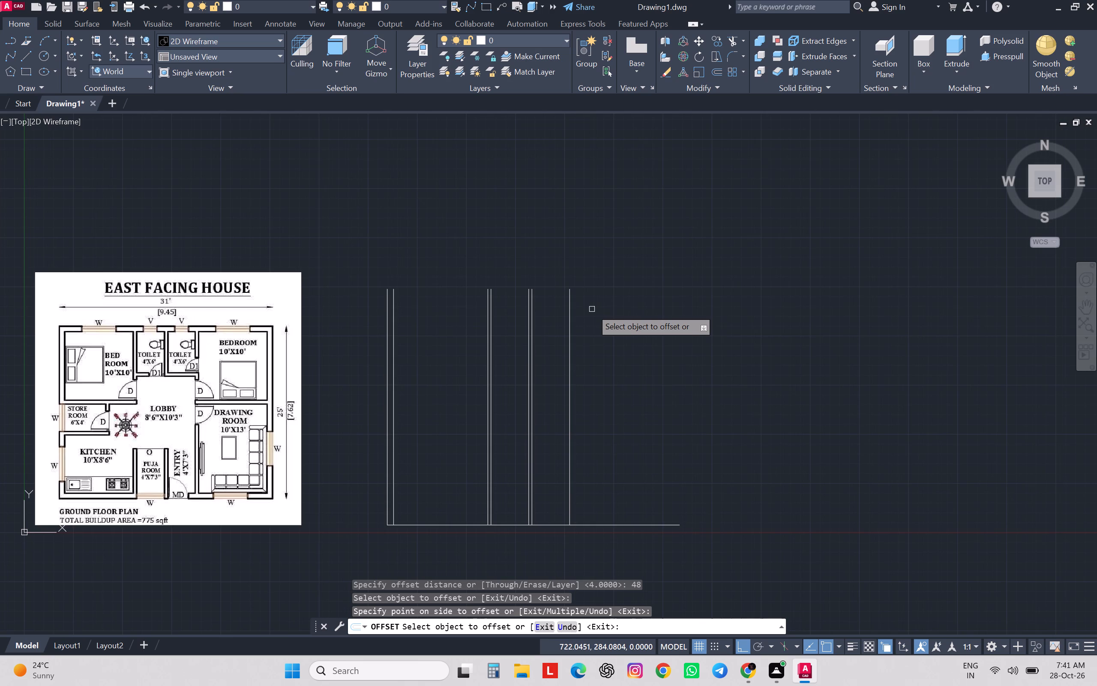
scroll(592, 309, up, 1)
key(Escape)
key(Escape)
key(Escape)
key(Escape)
key(Escape)
key(Escape)
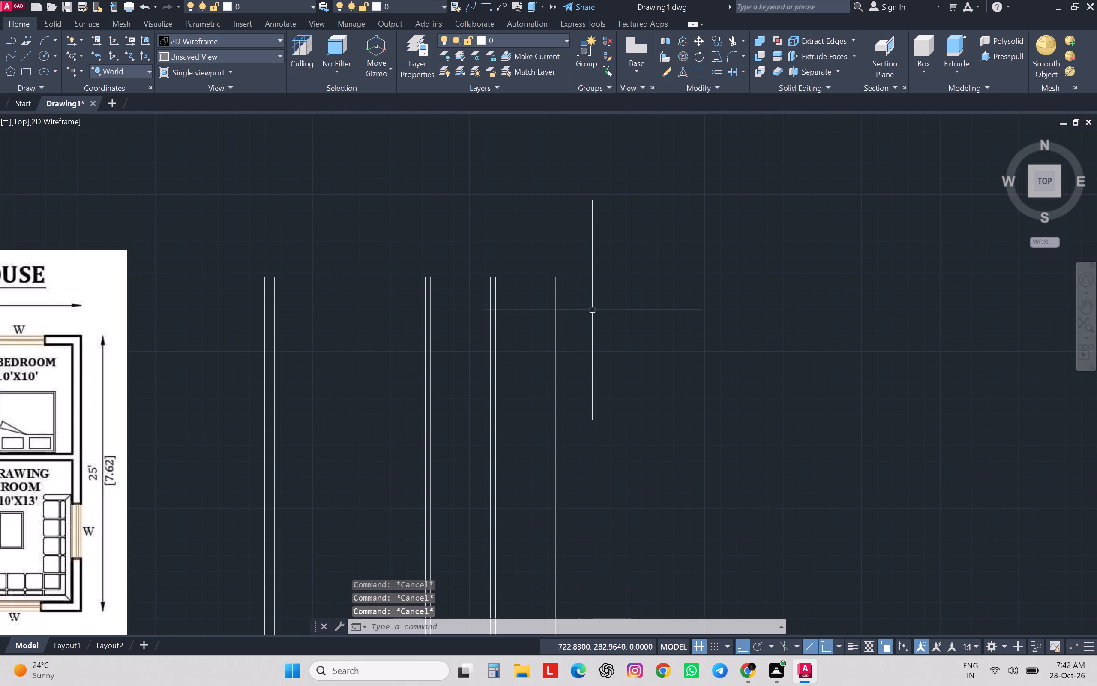
Offset the line at the second toilet's right side 8 units to the right for the wall beside the east bedroom.
key(o)
key(Return)
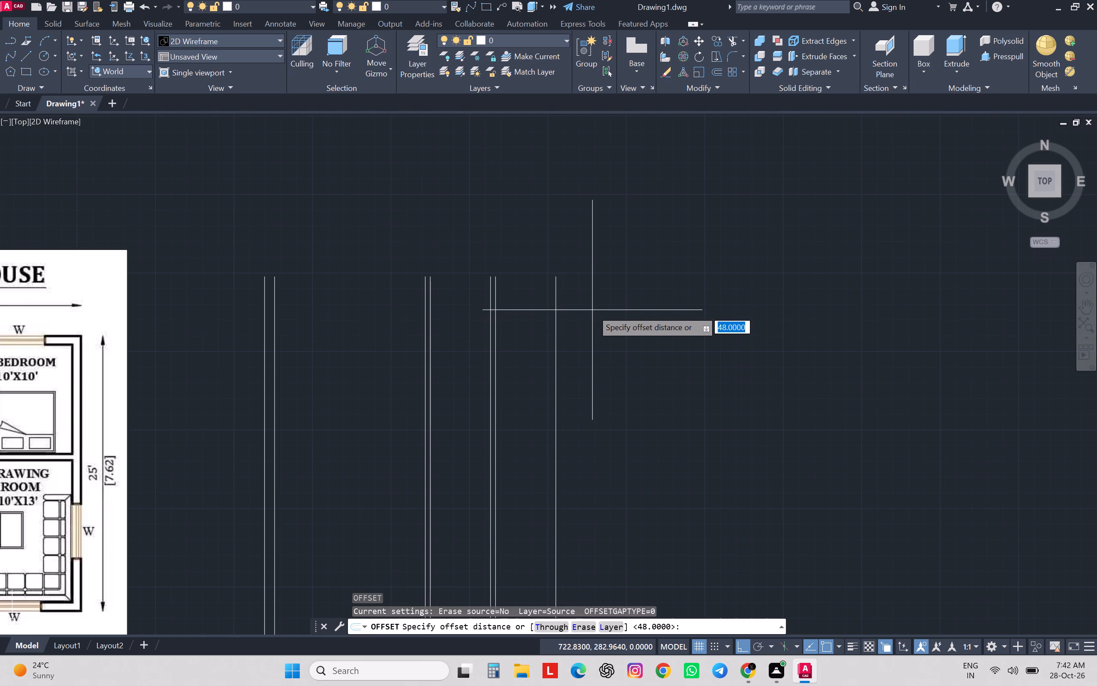
key(8)
key(Return)
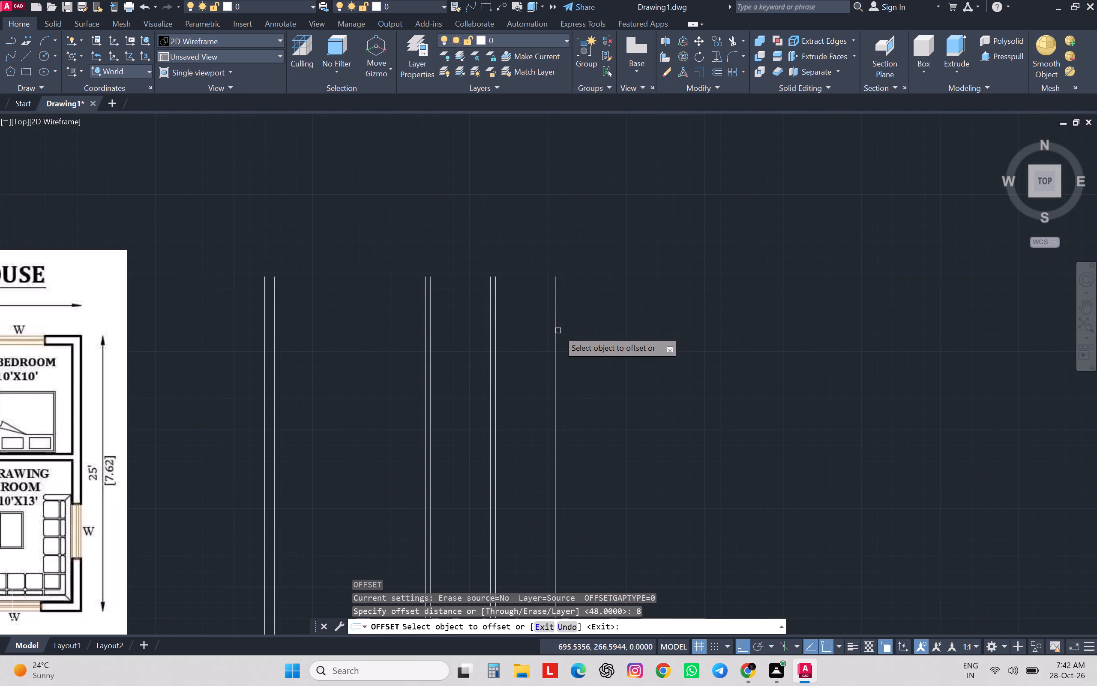
click(558, 331)
click(628, 325)
scroll(628, 325, down, 1)
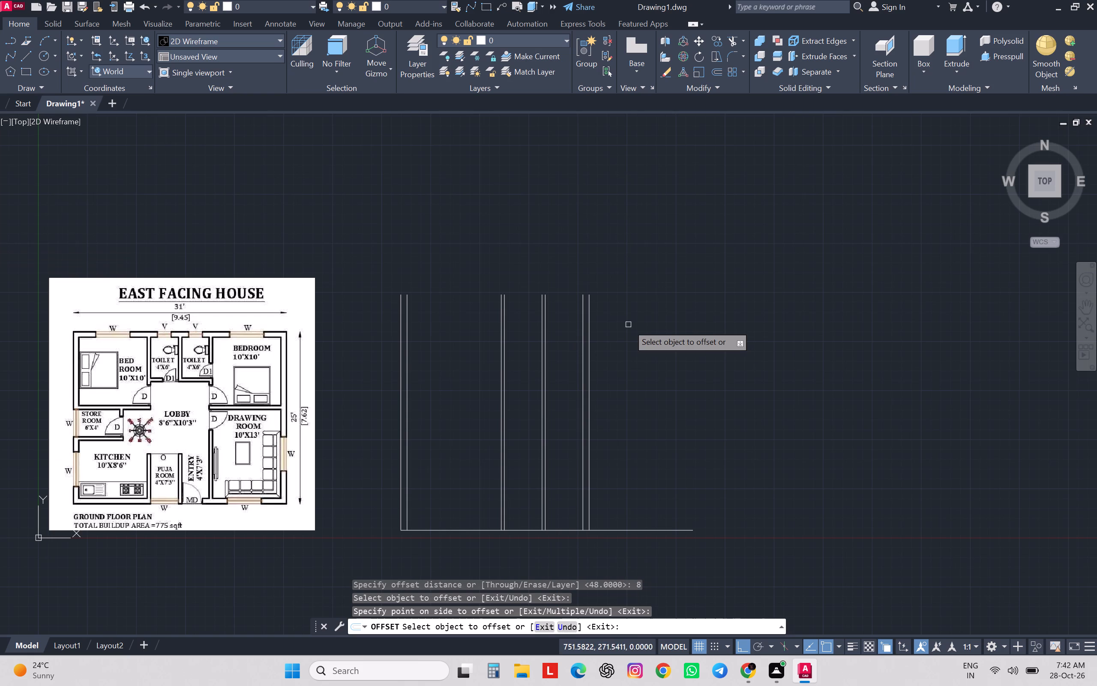
key(Escape)
key(Escape)
key(Escape)
key(Escape)
key(Escape)
key(Escape)
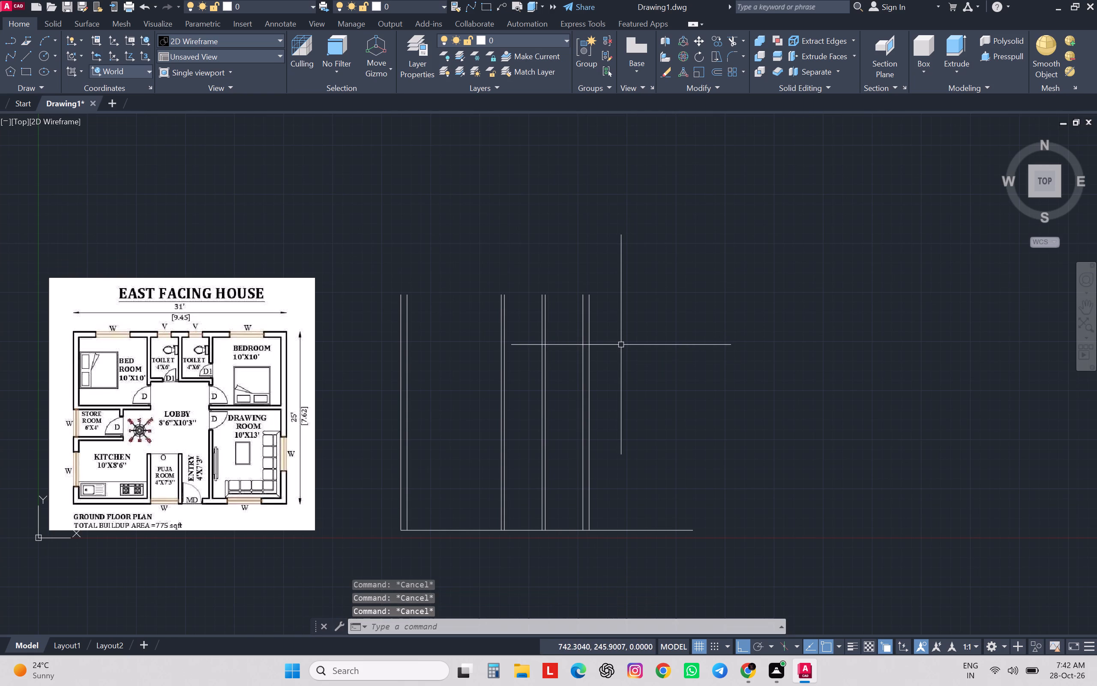
Offset the rightmost vertical wall line 120 units to the right for the east bedroom's 10' width.
key(o)
key(Return)
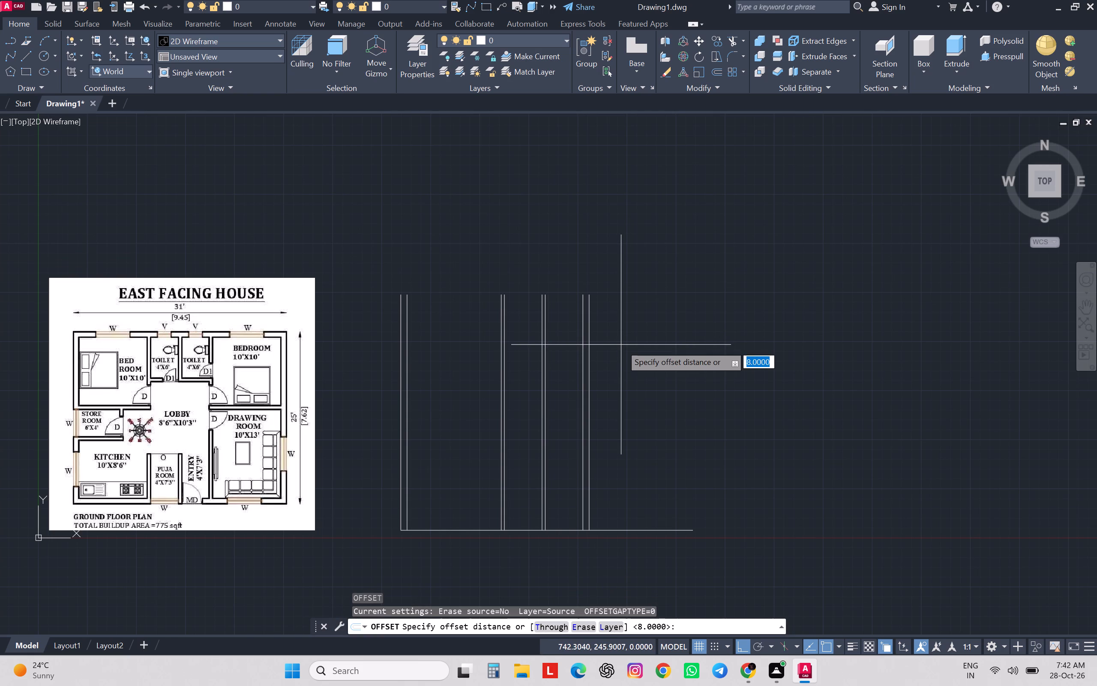
text(120)
key(Return)
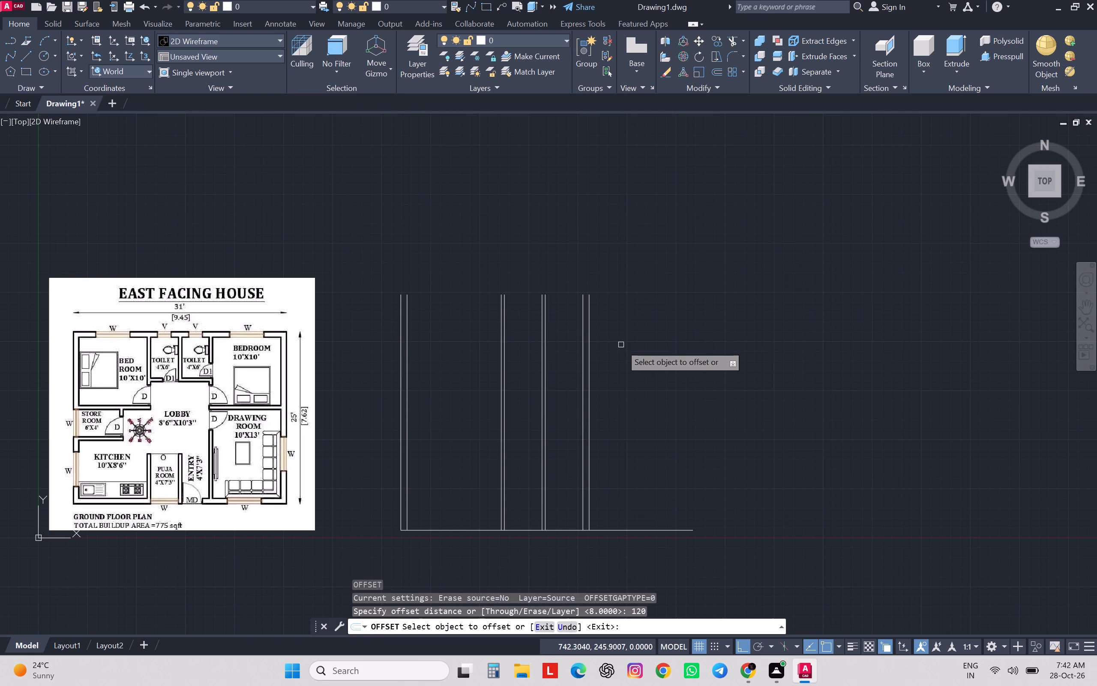
scroll(593, 362, up, 1)
click(587, 361)
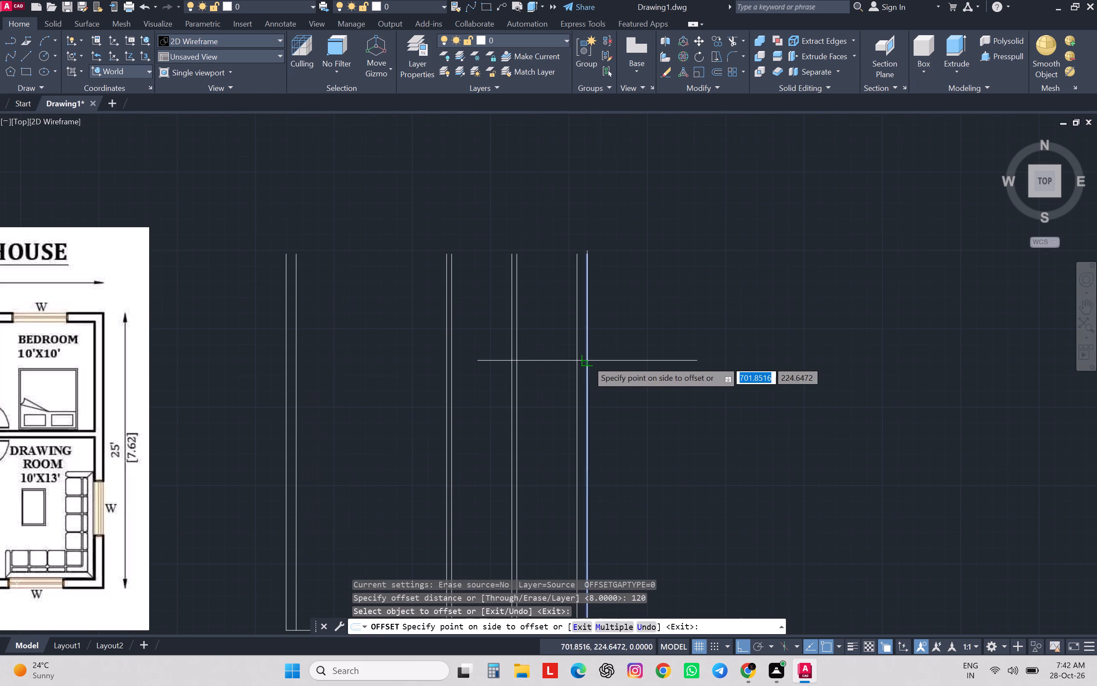
click(696, 321)
scroll(697, 316, down, 2)
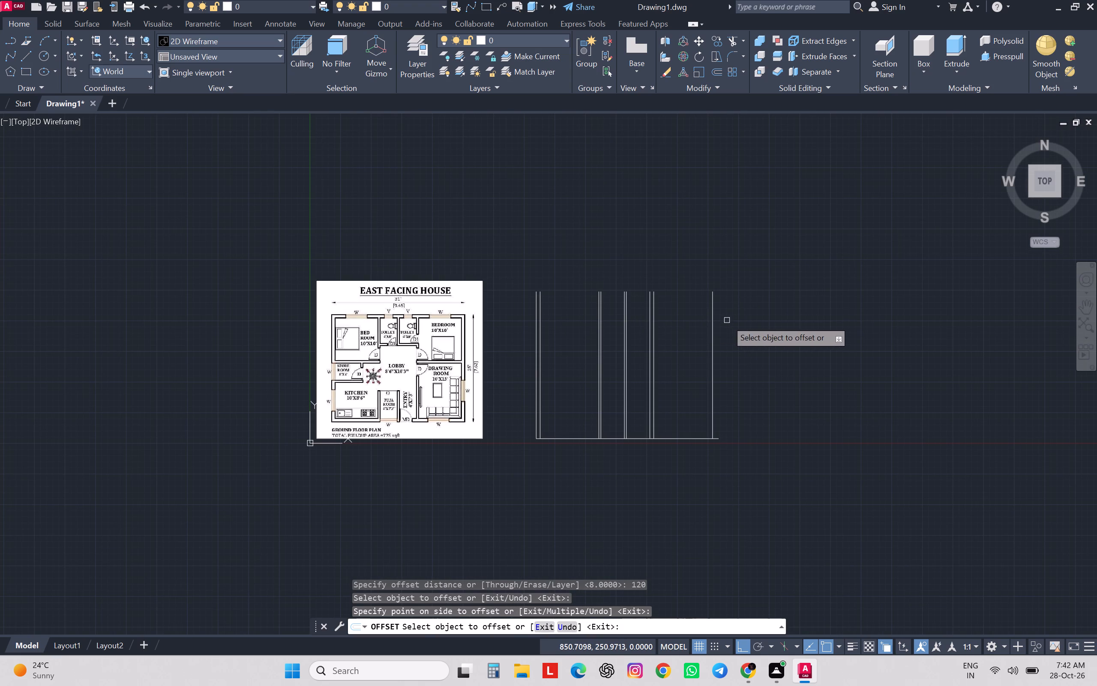
key(Escape)
key(Escape)
key(Escape)
key(Escape)
key(Escape)
Offset the line at the east bedroom's right side 8 units to the right for the outer wall thickness.
key(o)
key(Return)
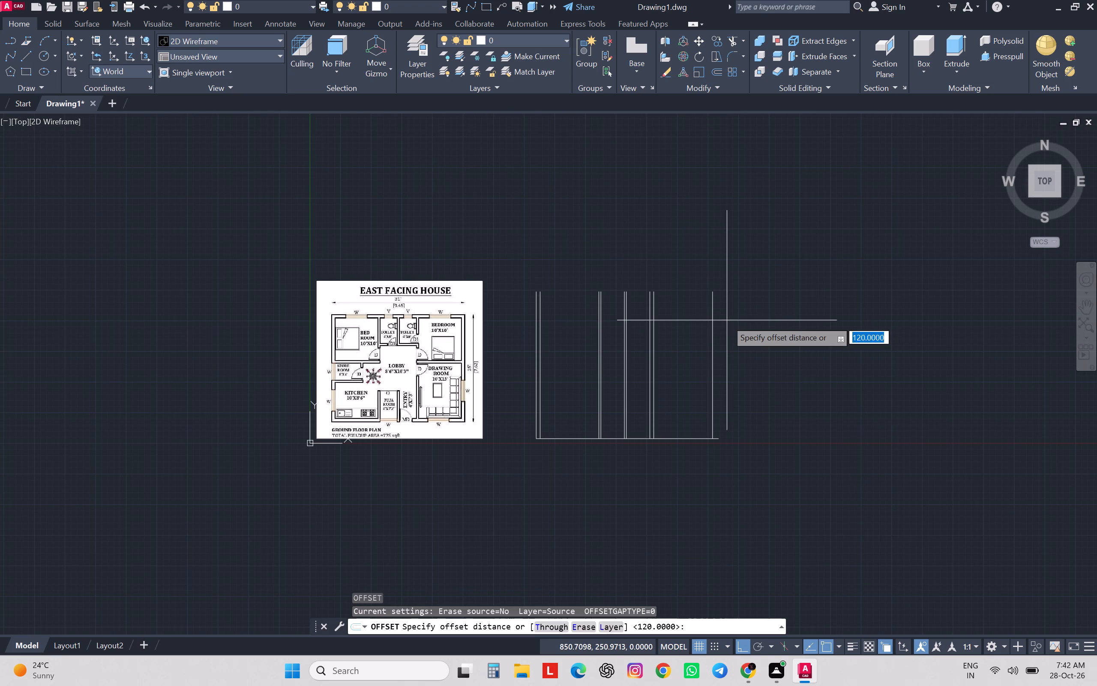
key(8)
key(Return)
scroll(734, 303, up, 3)
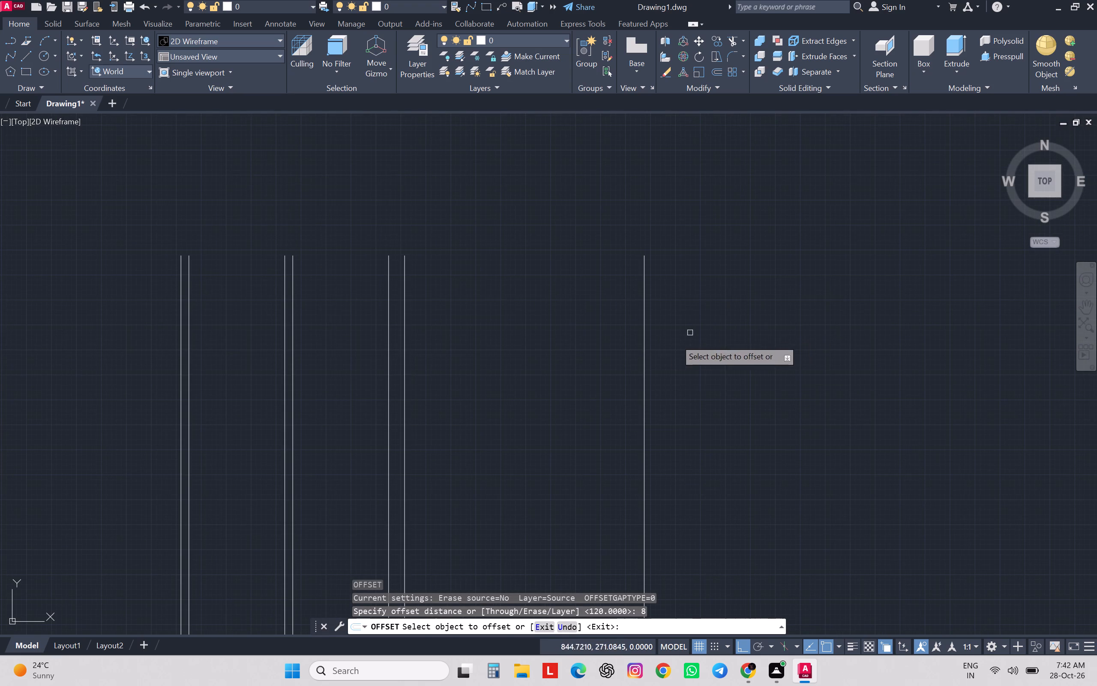
click(644, 367)
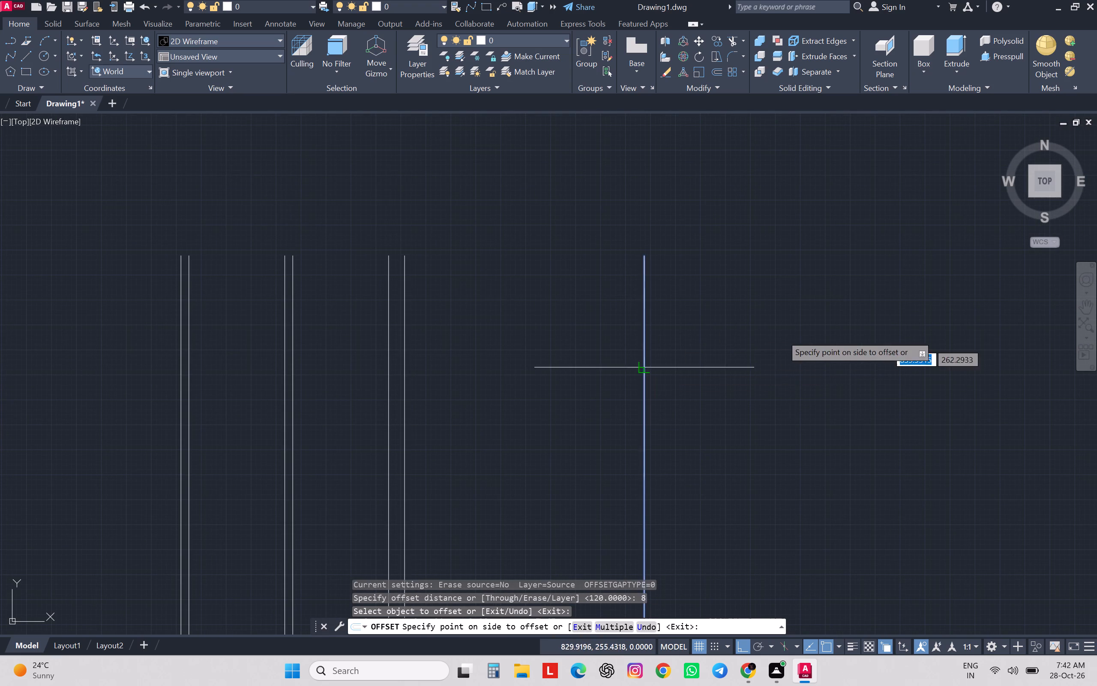
click(795, 331)
scroll(794, 327, down, 5)
middle_drag(796, 422, 714, 103)
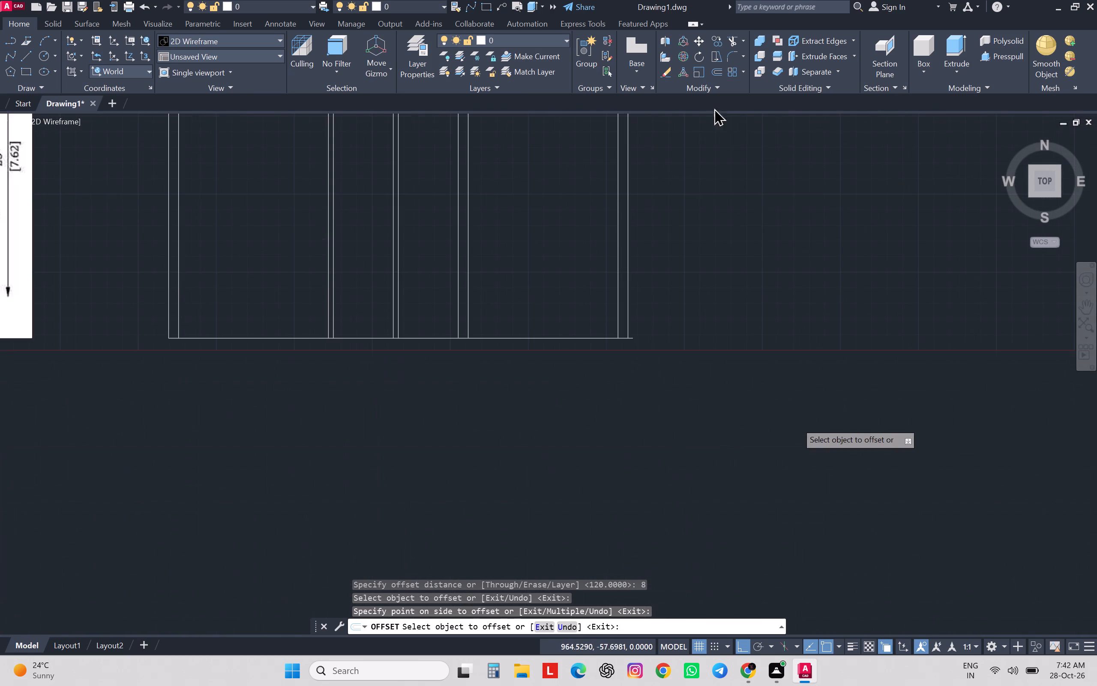
middle_drag(636, 341, 643, 358)
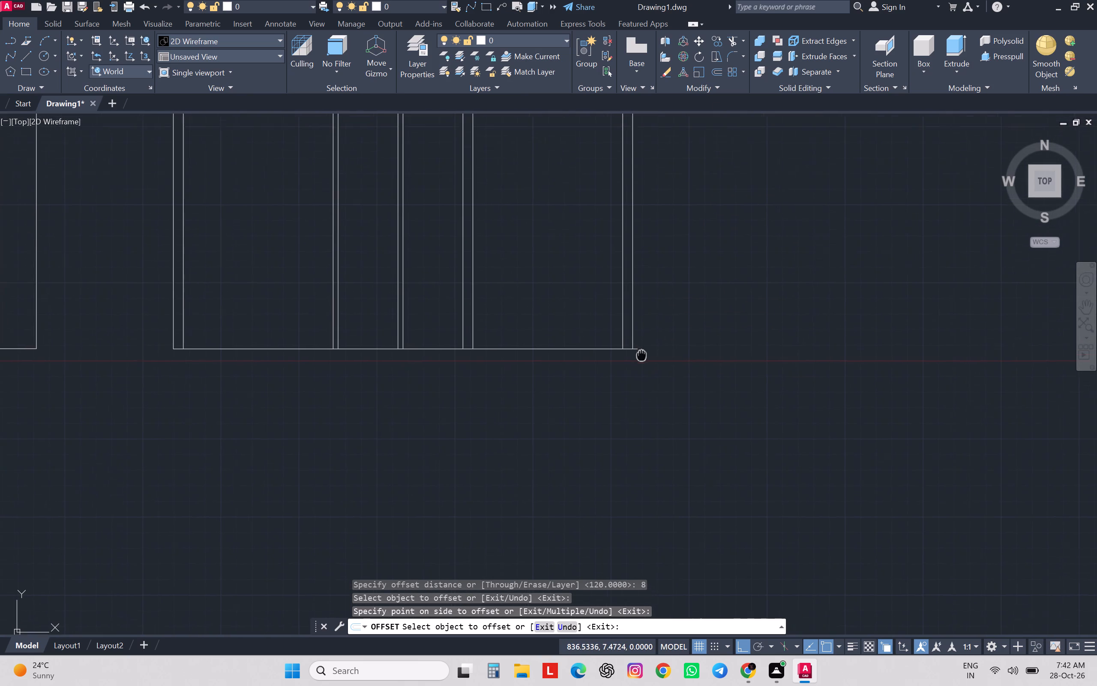
middle_drag(643, 358, 683, 371)
scroll(683, 371, up, 5)
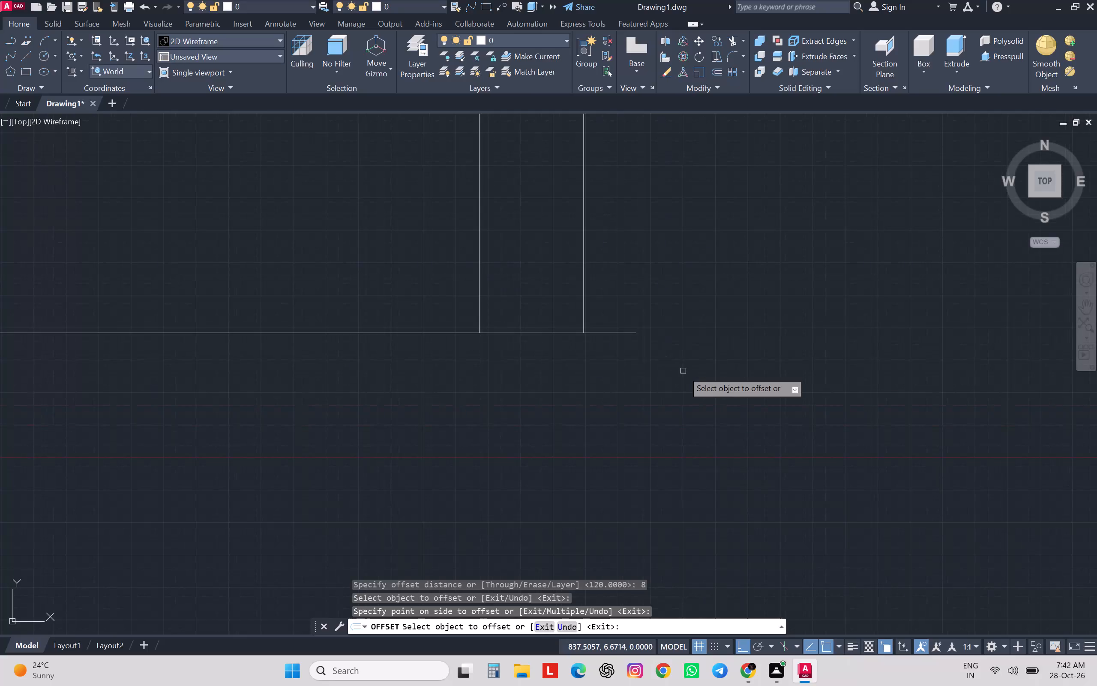
key(Escape)
key(Escape)
key(Escape)
key(Escape)
key(Escape)
Measure the gap between the rightmost vertical wall line and the end of the bottom baseline with an aligned dimension.
text(da)
key(Return)
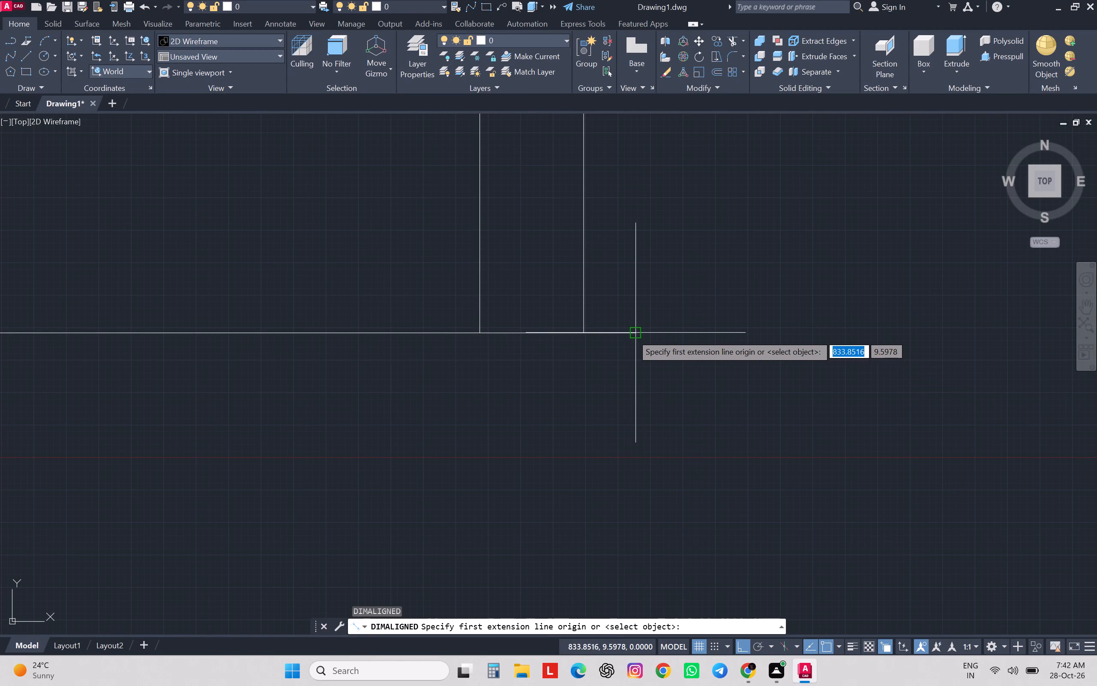
click(633, 333)
click(585, 336)
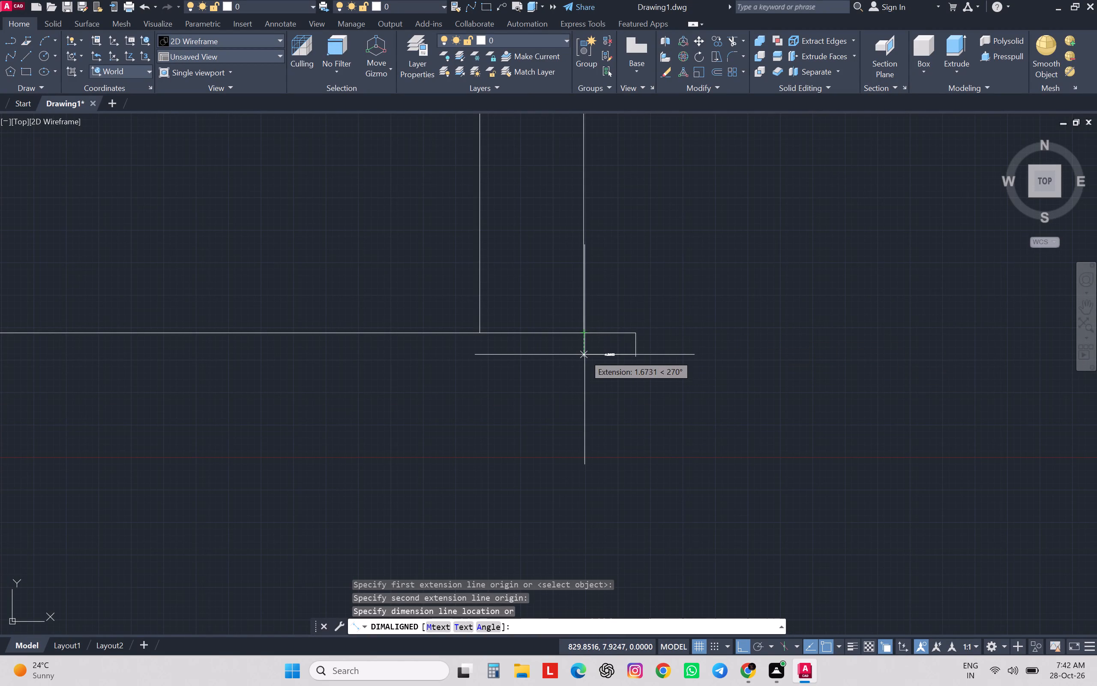
key(Escape)
scroll(621, 321, up, 3)
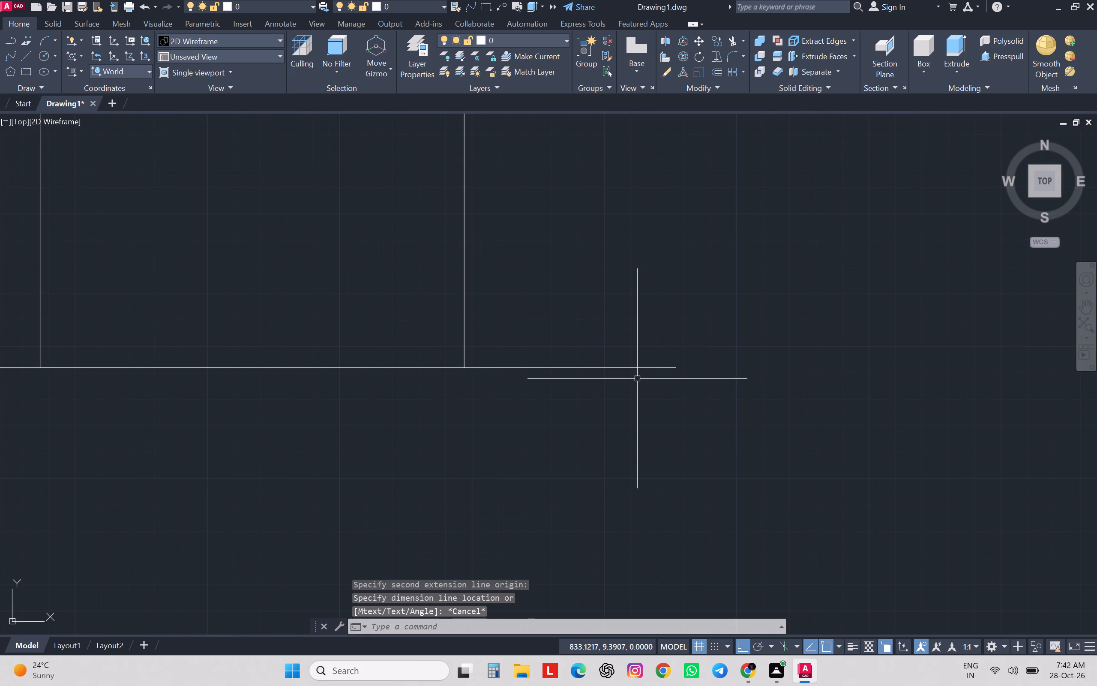
key(space)
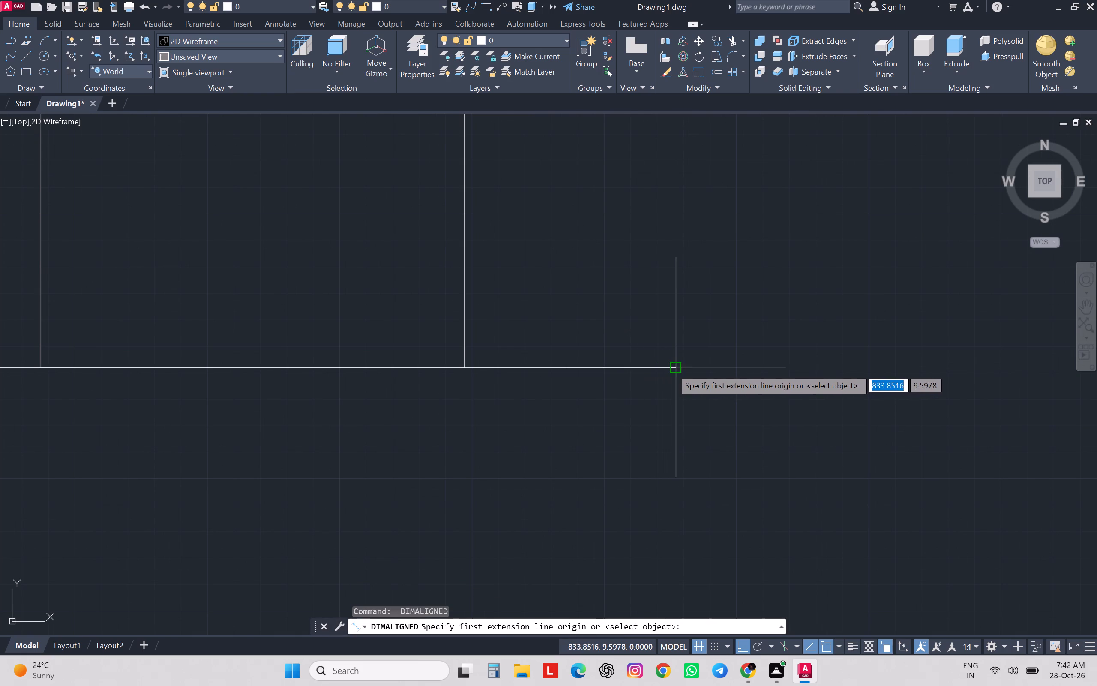
click(671, 368)
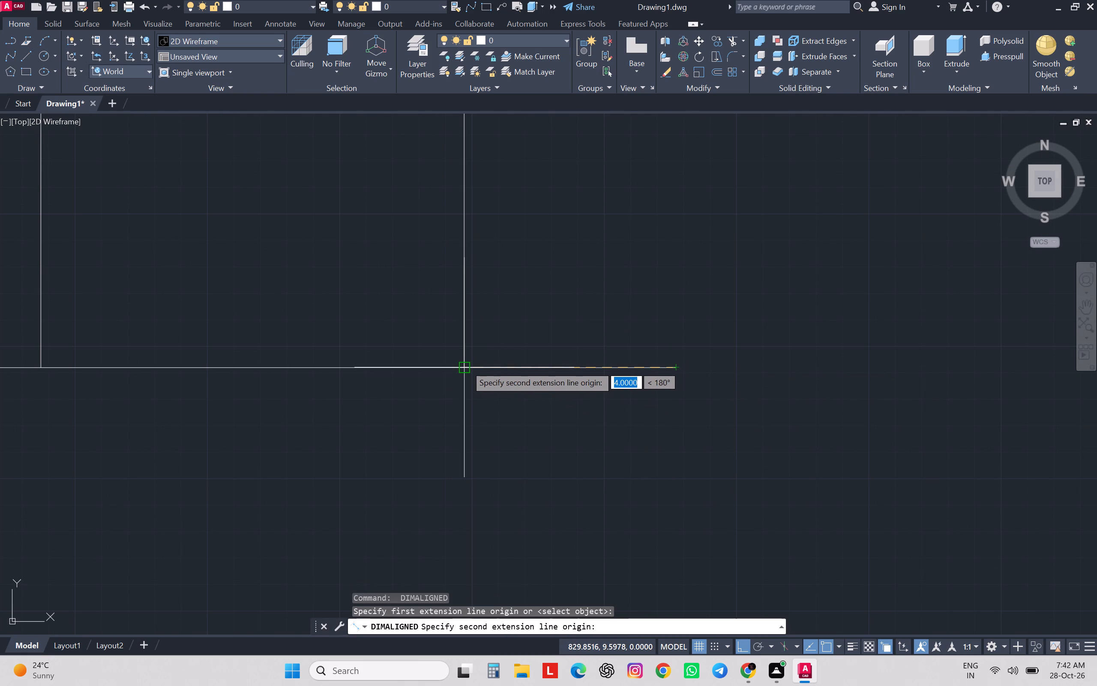
click(466, 365)
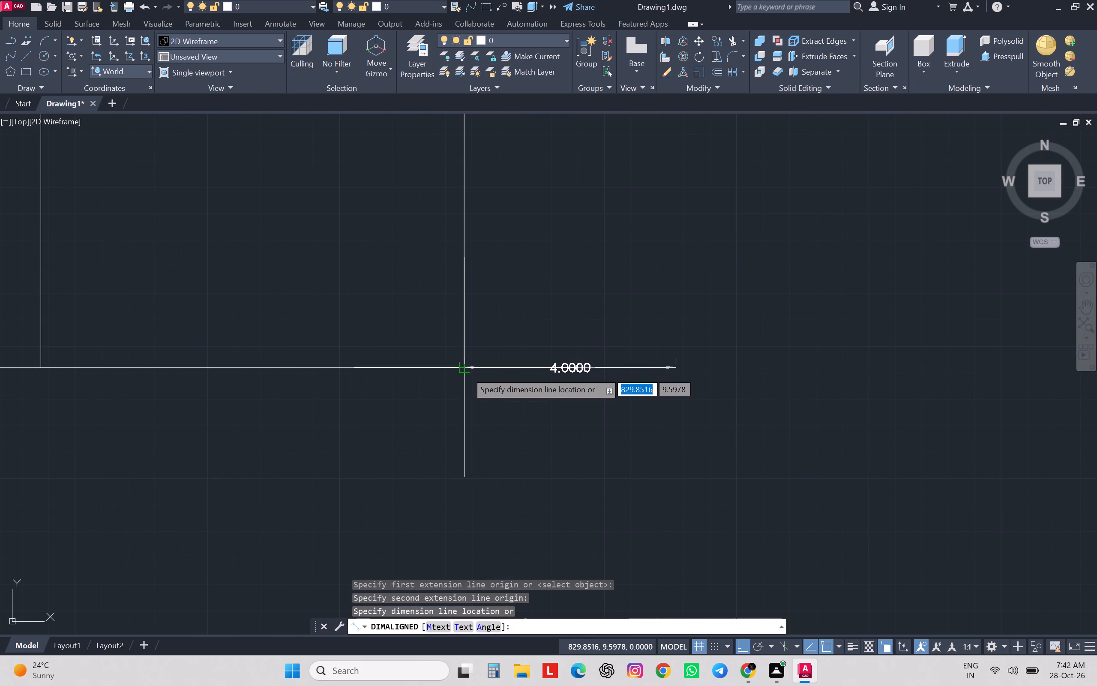
key(Escape)
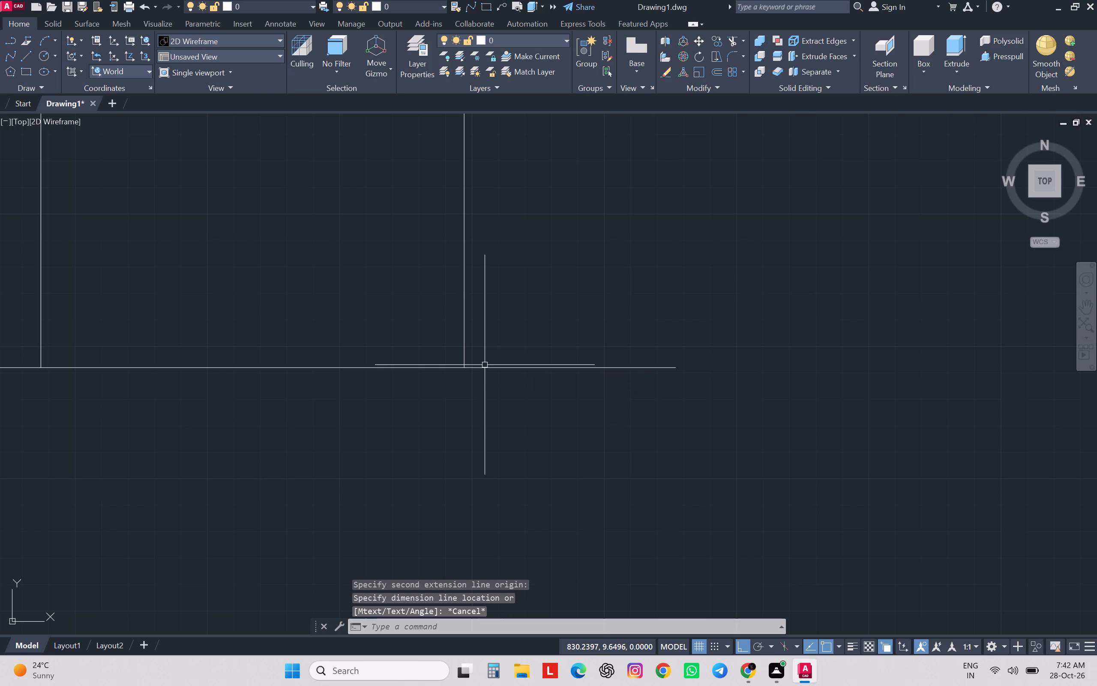
Erase the eight vertical wall lines to the right of the west outer wall pair.
scroll(449, 271, down, 4)
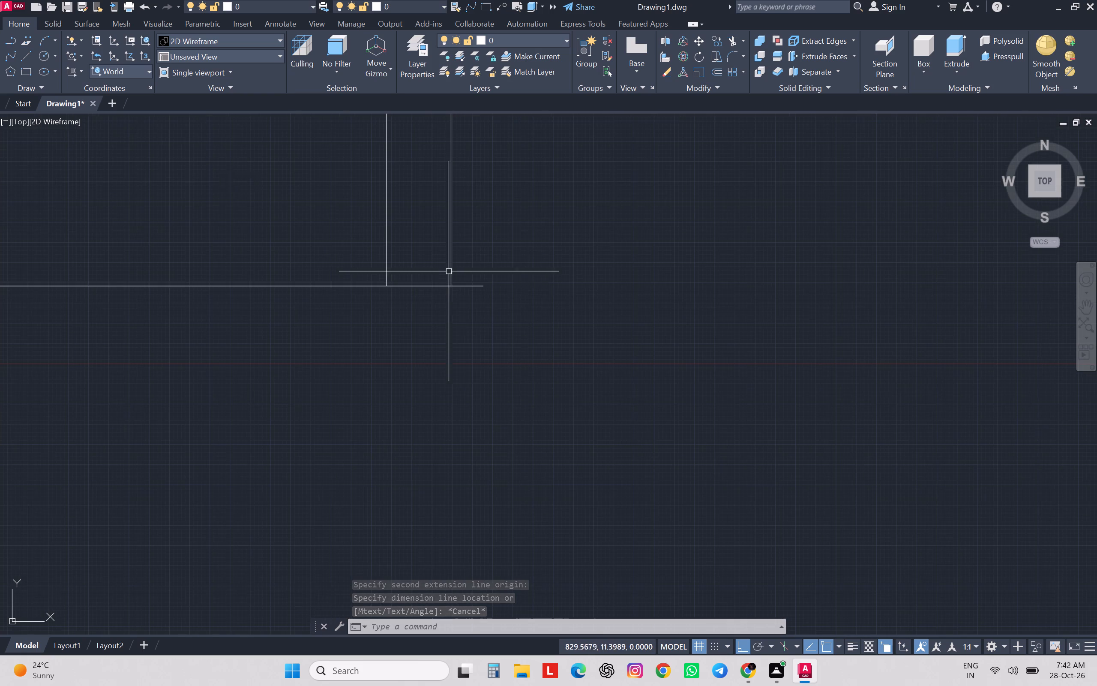
middle_drag(517, 290, 628, 328)
scroll(628, 329, down, 3)
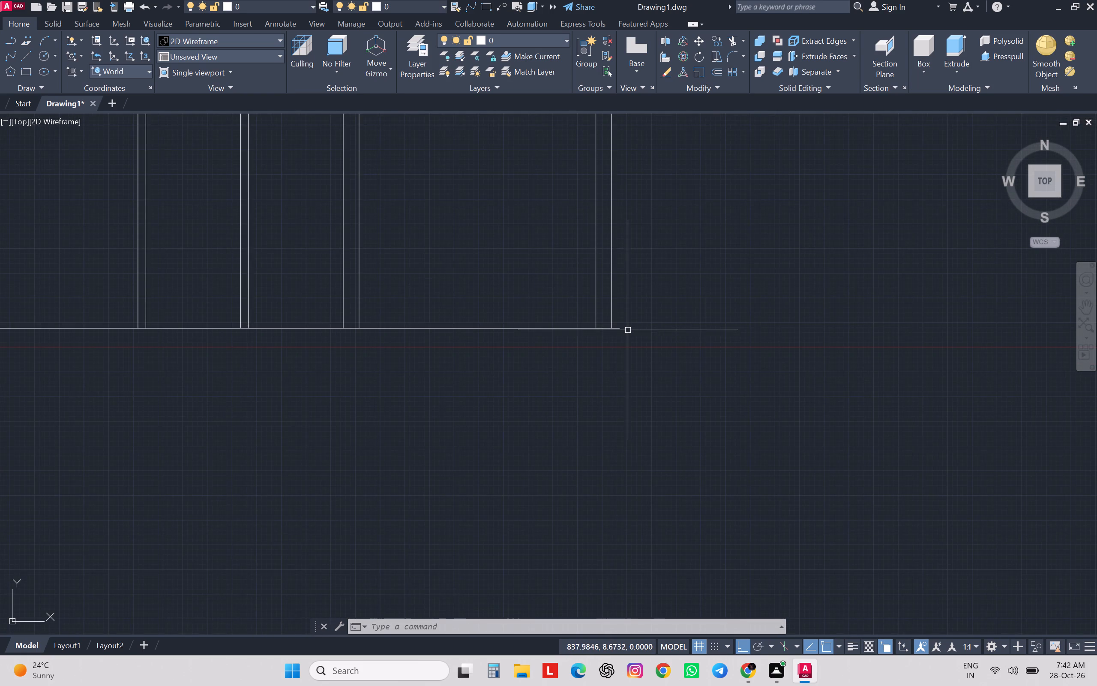
scroll(628, 330, down, 2)
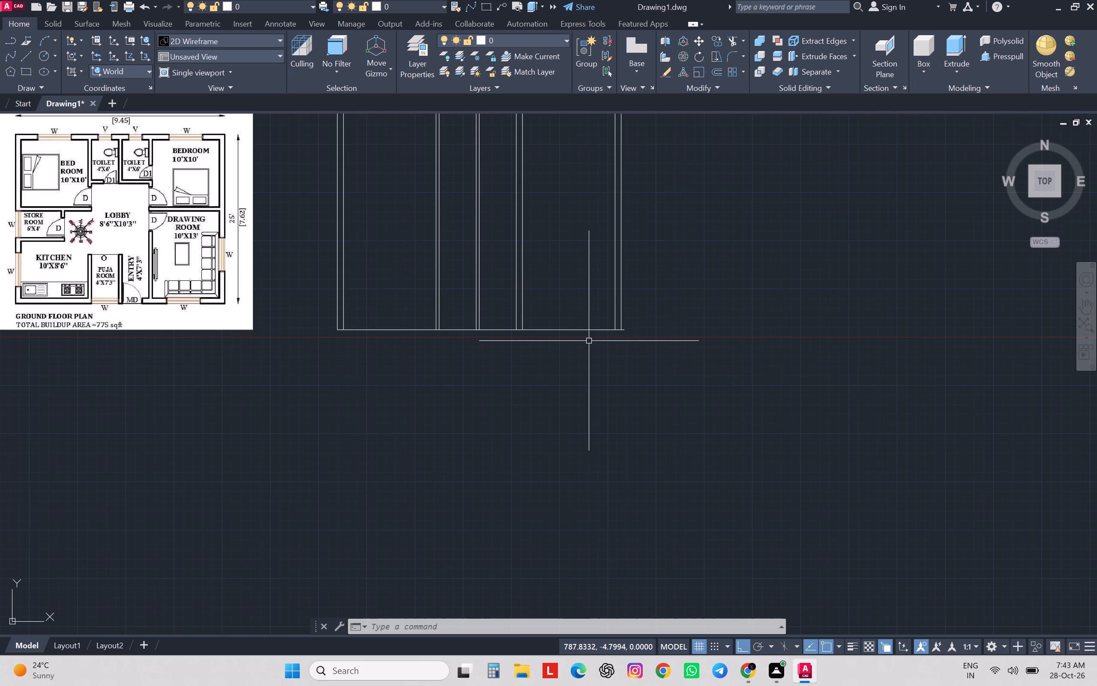
middle_drag(589, 341, 608, 395)
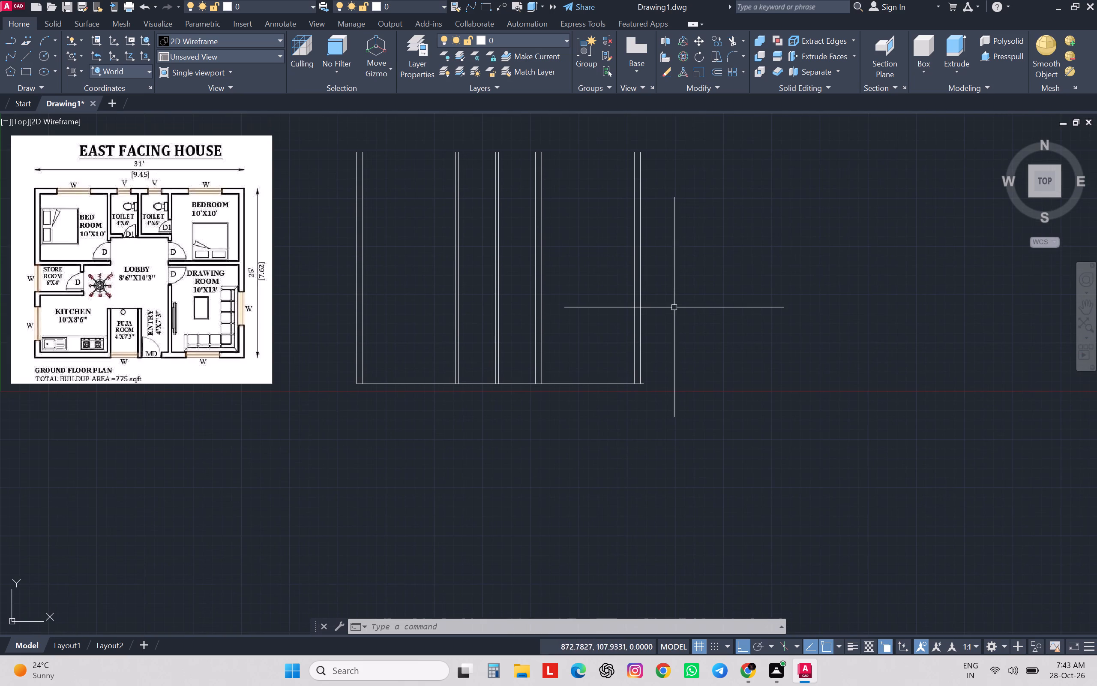
drag(673, 305, 661, 306)
click(448, 328)
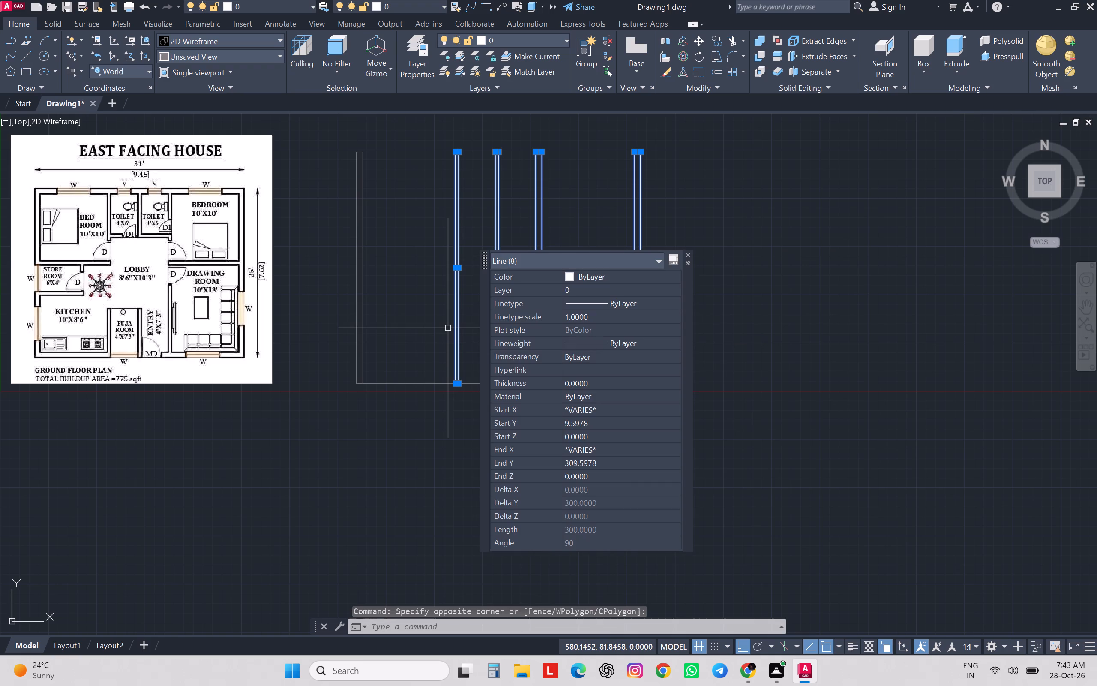
key(Delete)
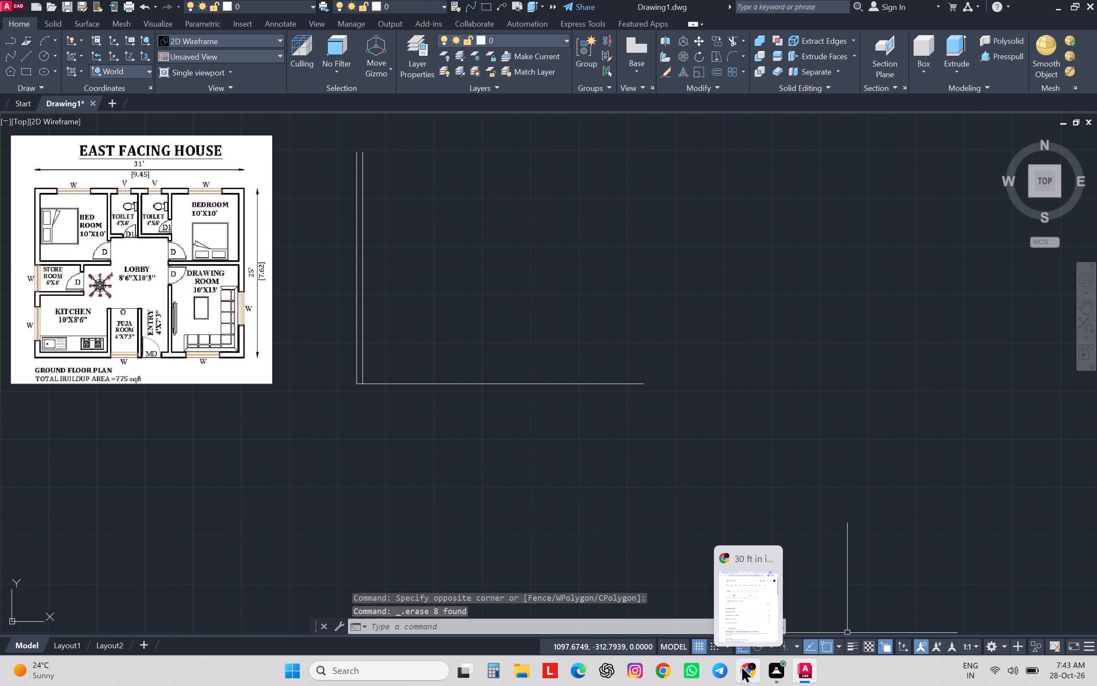
Switch to Chrome and convert a 4.5 inch wall thickness to centimetres and then to feet in the length converter.
click(755, 623)
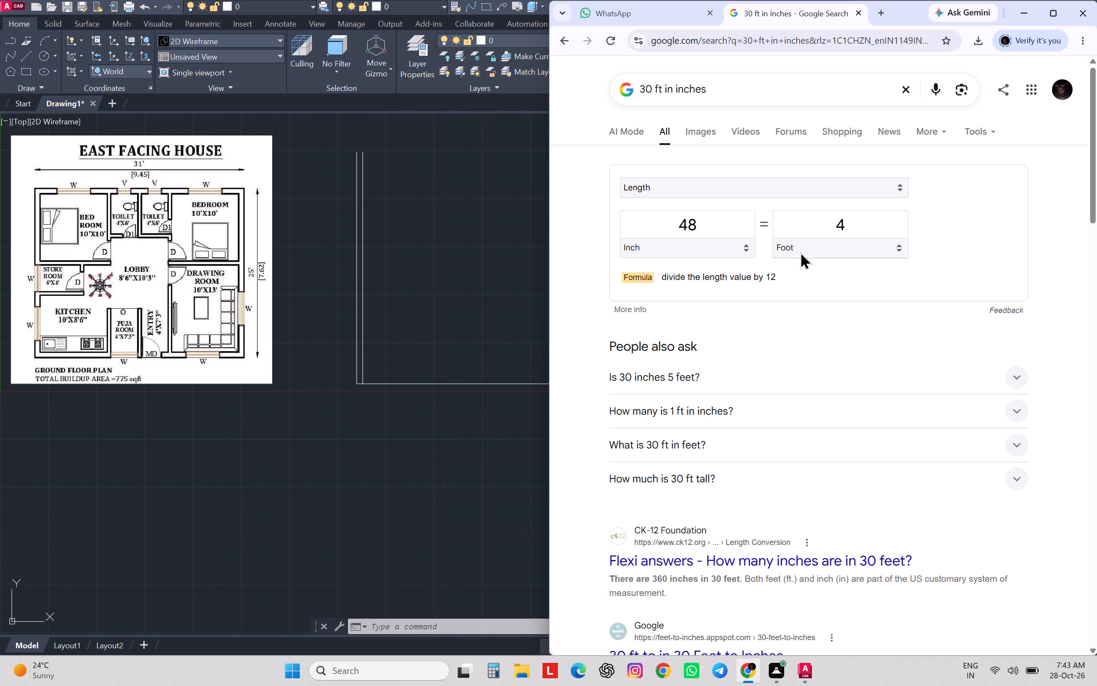
click(898, 249)
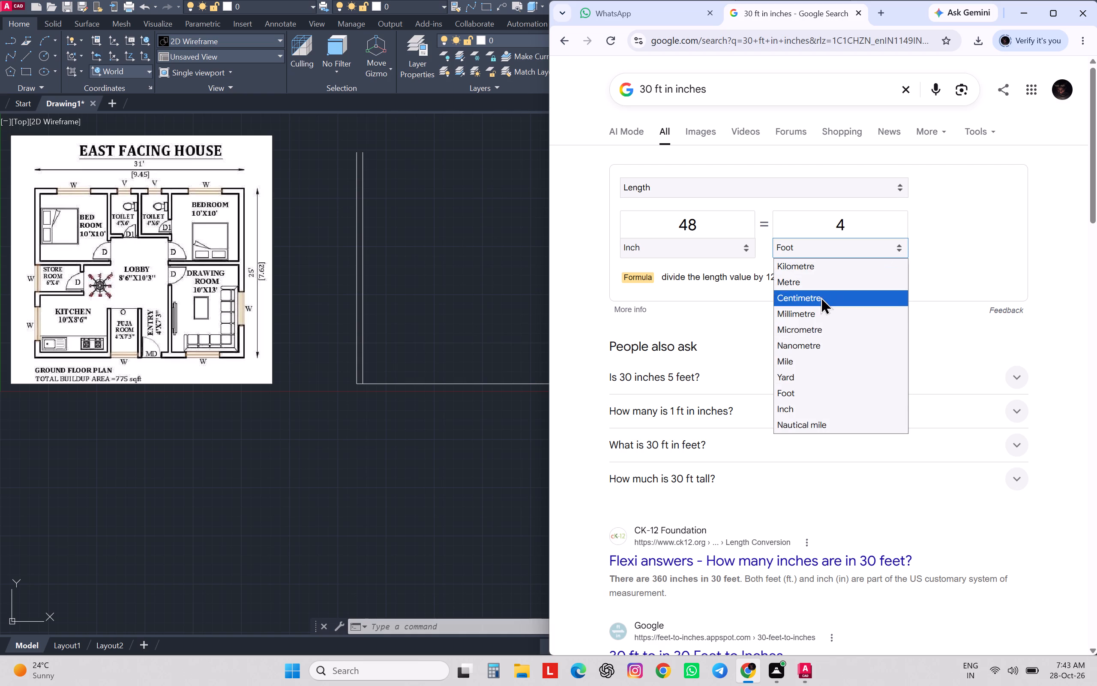
click(808, 298)
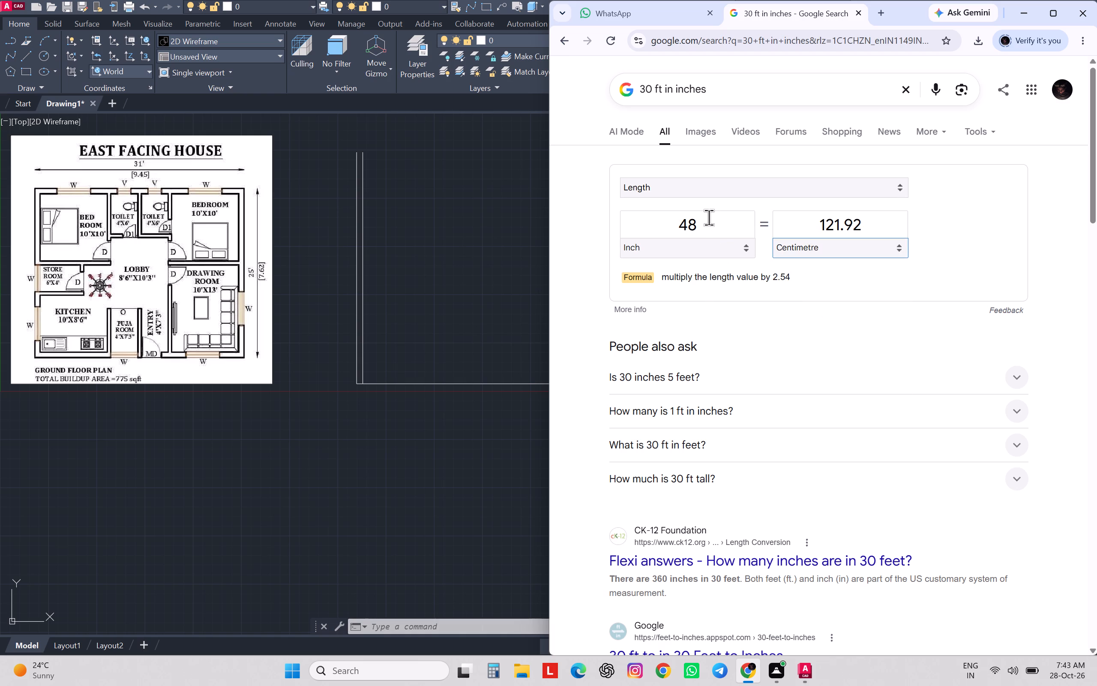
drag(707, 217, 636, 251)
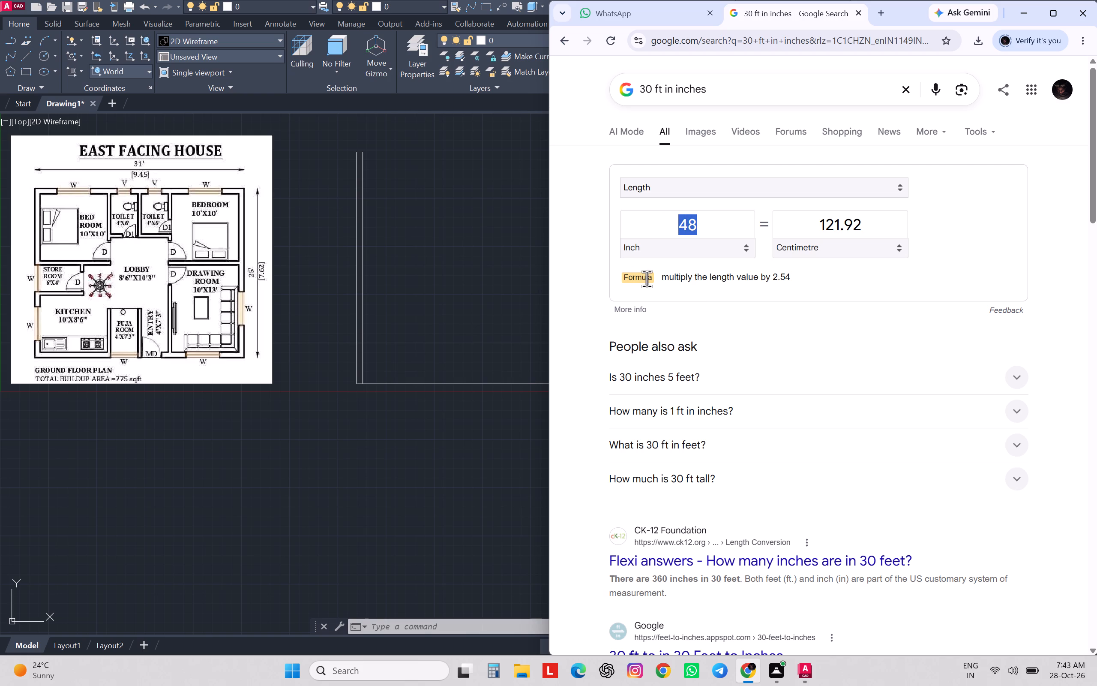
key(9)
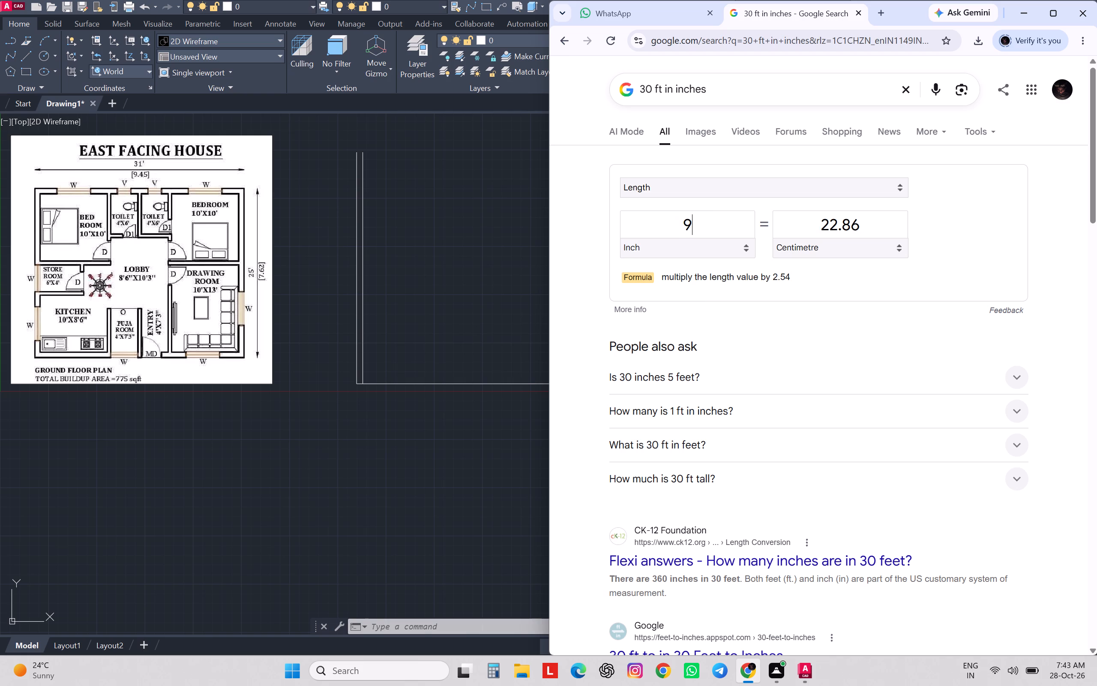
key(BackSpace)
text(4.5)
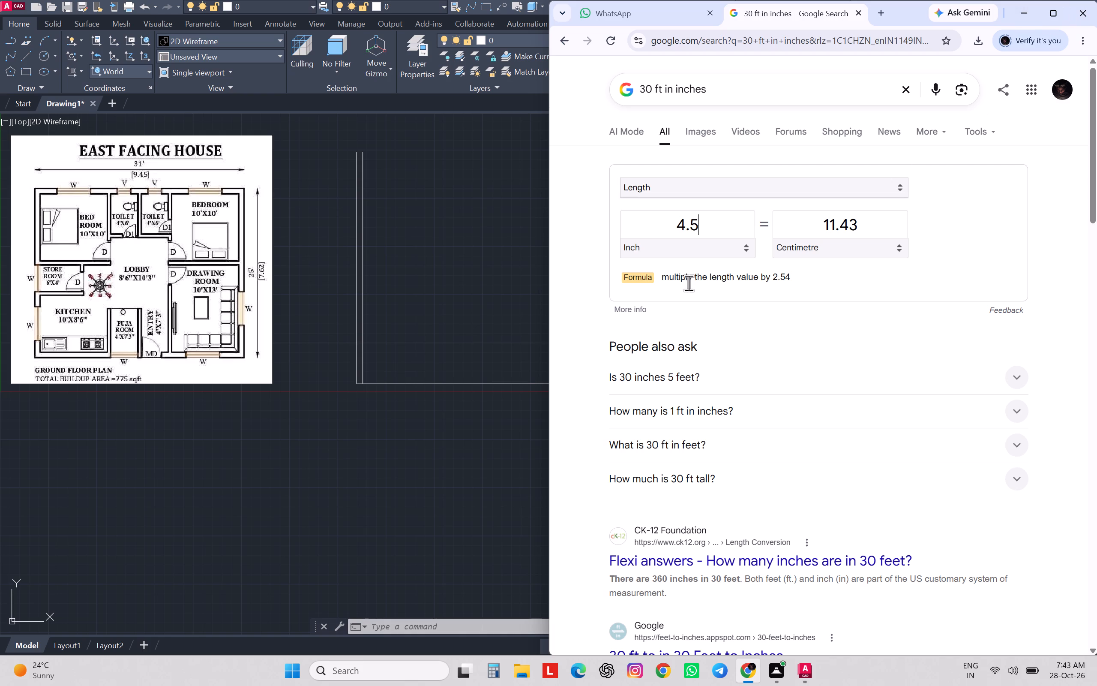
click(900, 242)
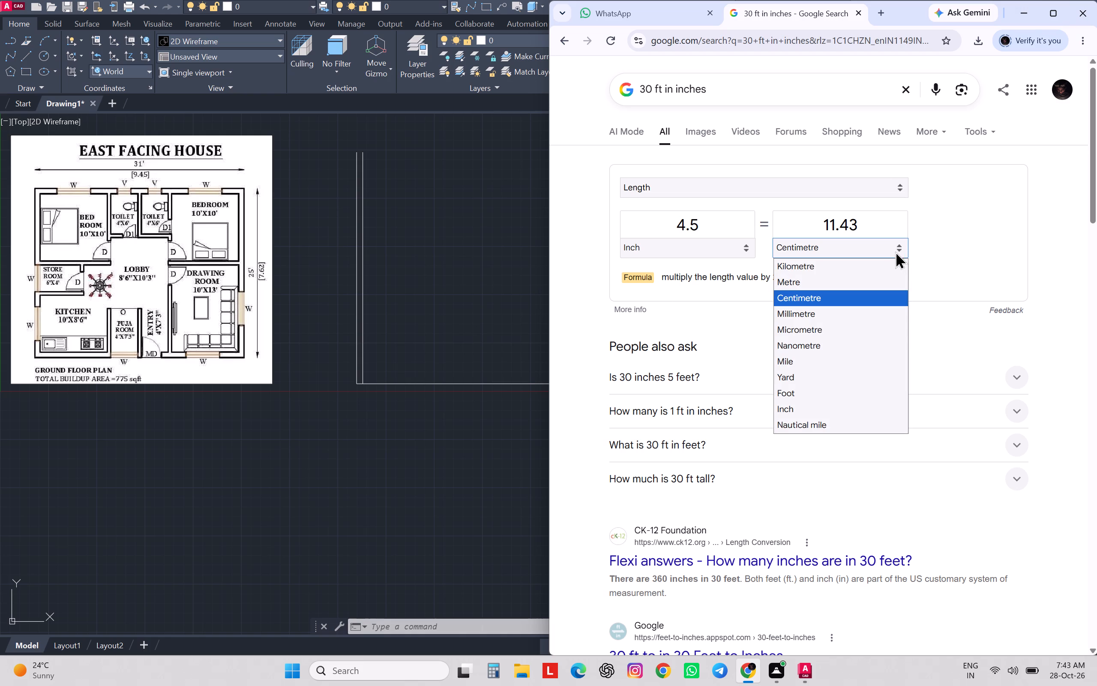
click(829, 396)
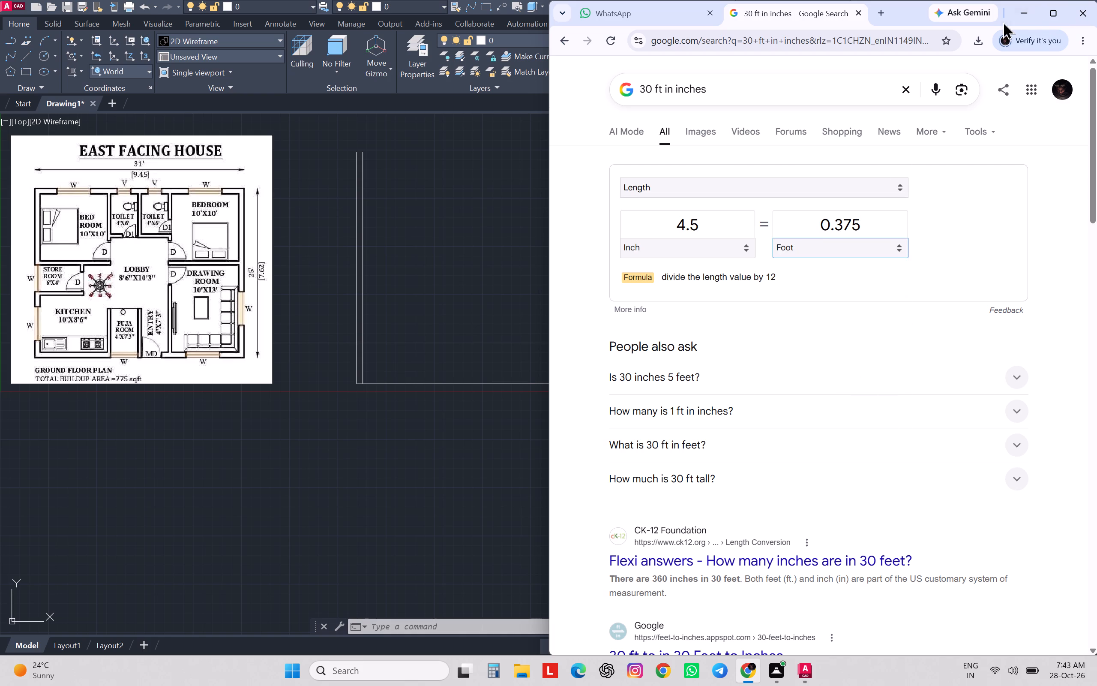
click(1022, 21)
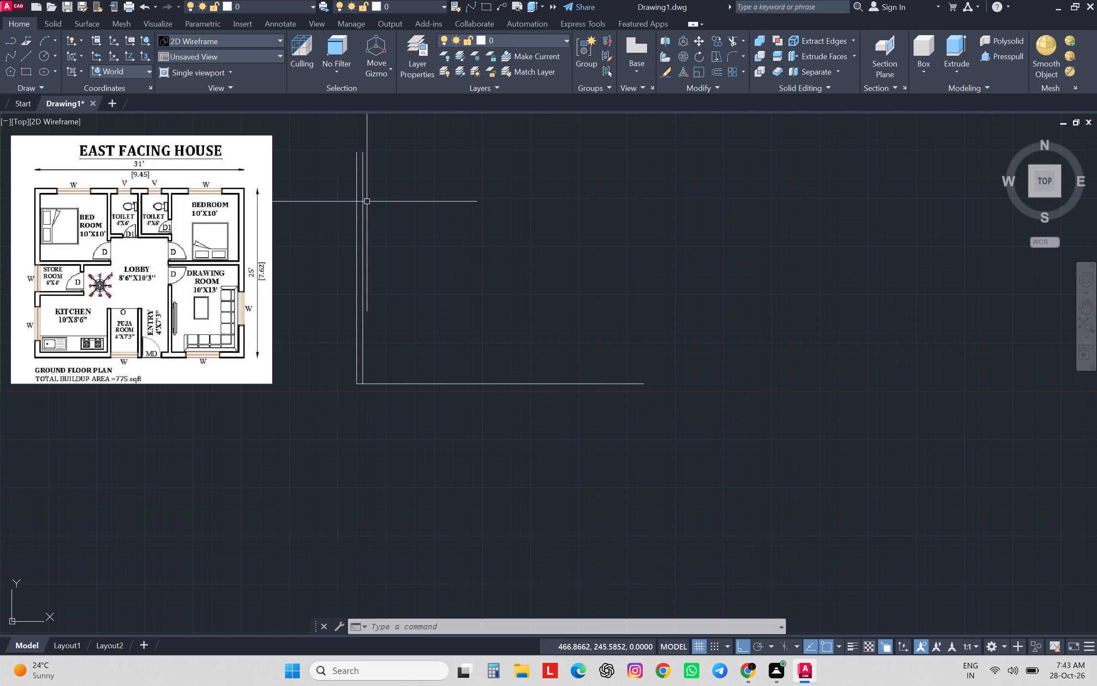
Erase the inner vertical line of the west outer wall in AutoCAD.
scroll(360, 202, up, 1)
click(364, 203)
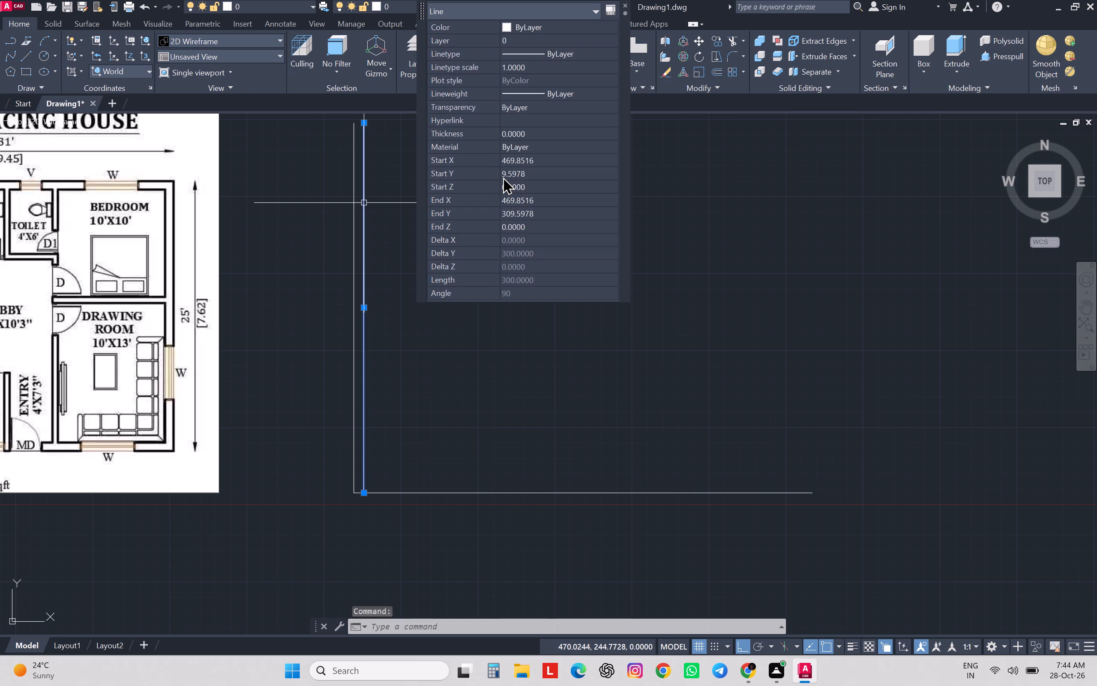
key(Delete)
Offset the remaining left vertical line 9 units to the right for the west outer wall thickness.
key(o)
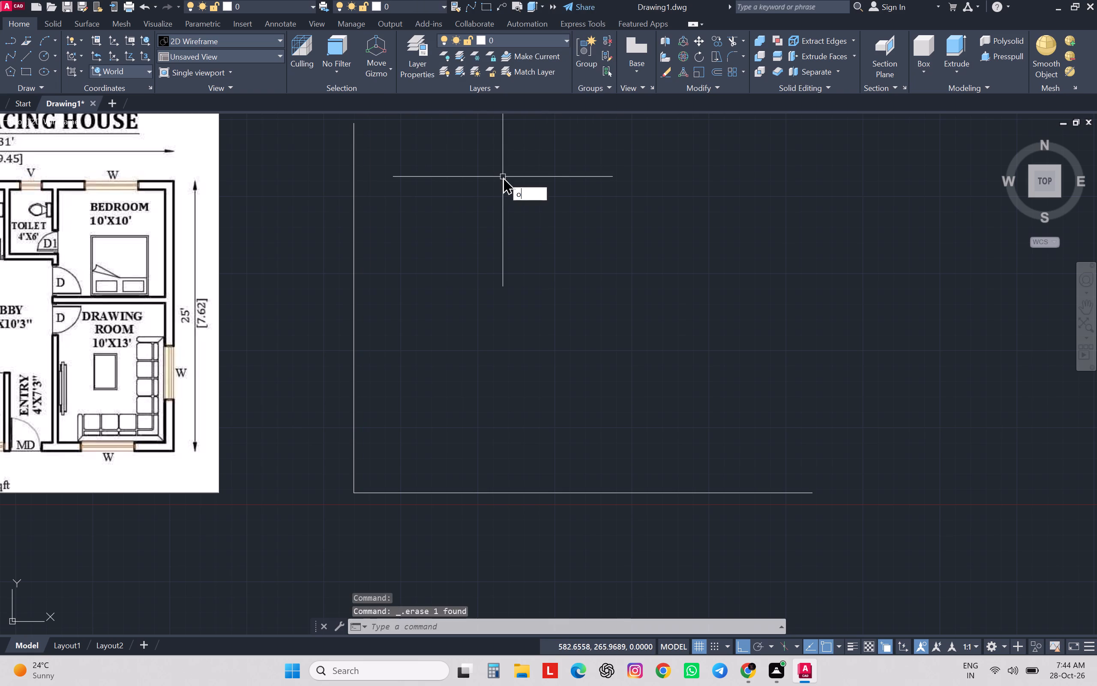
key(Return)
key(9)
key(Return)
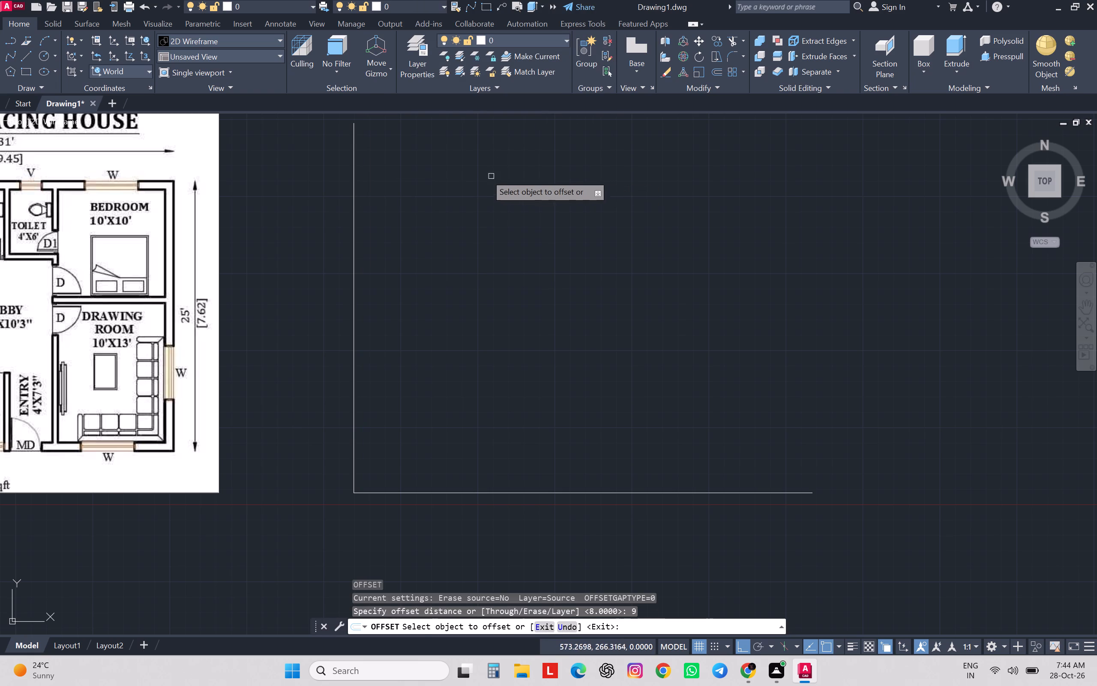
click(354, 238)
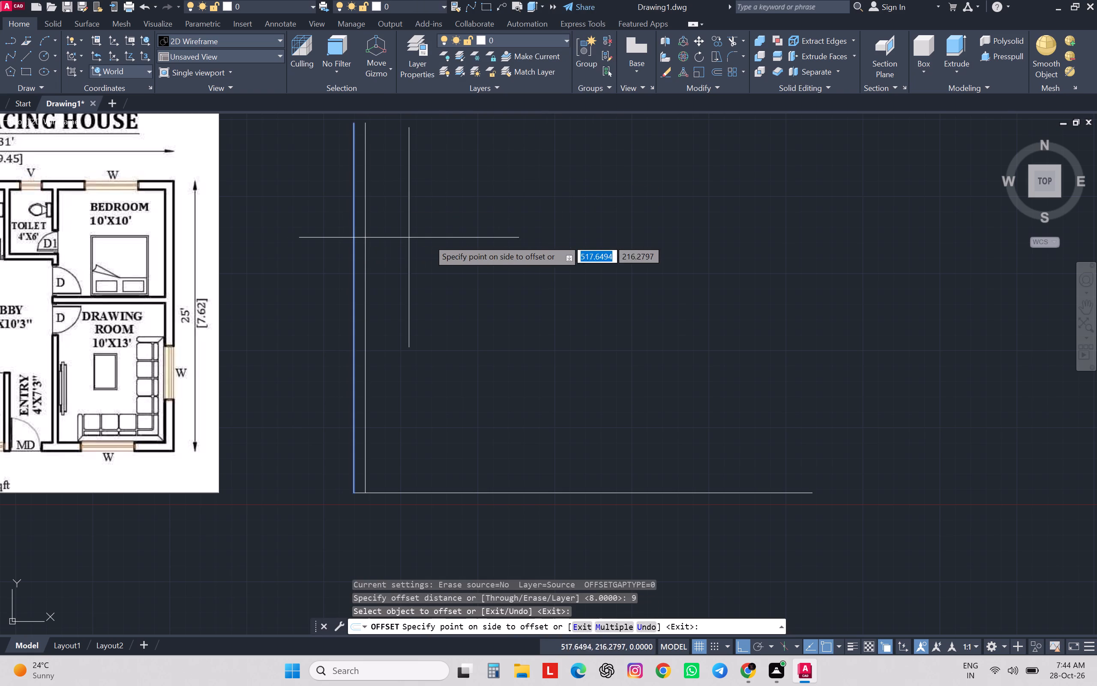
click(429, 240)
key(Escape)
key(Escape)
key(Escape)
key(Escape)
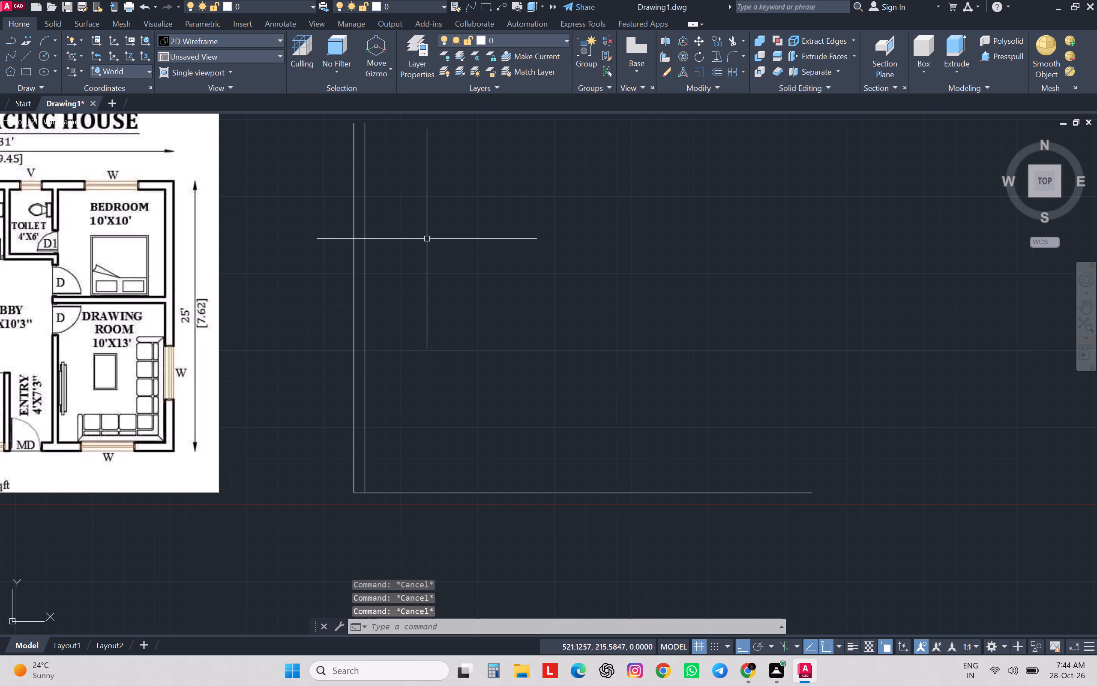
key(Escape)
key(Escape)
Offset the inner line of the west outer wall 120 units to the right for the west bedroom's 10' width.
key(o)
key(Return)
text(120)
key(Return)
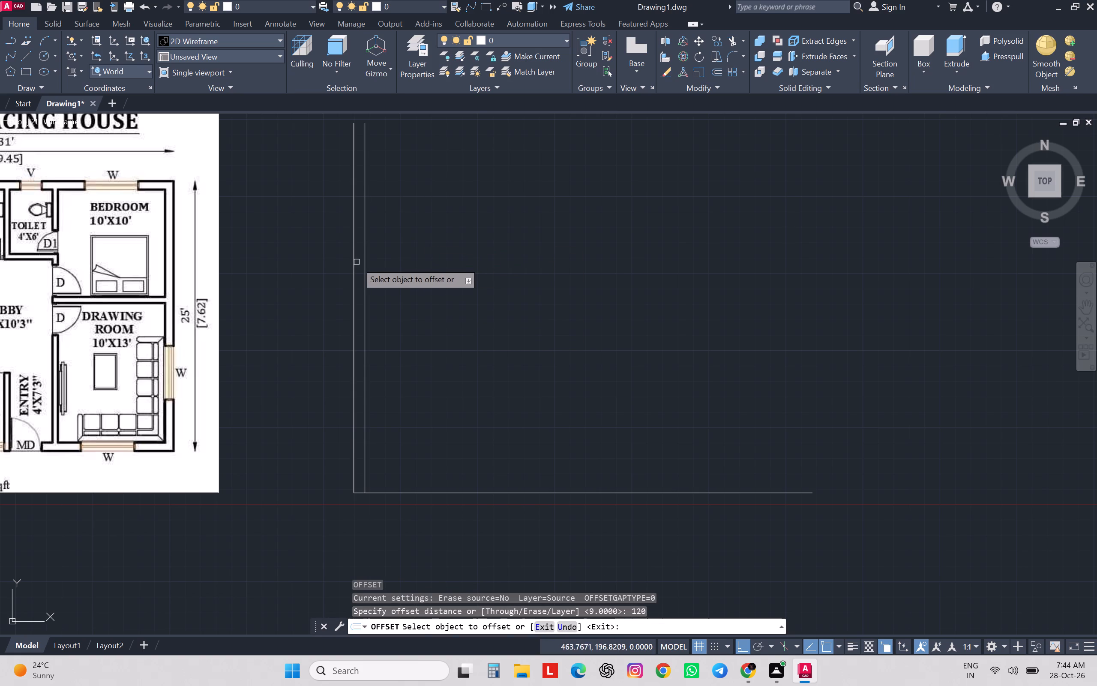
click(366, 267)
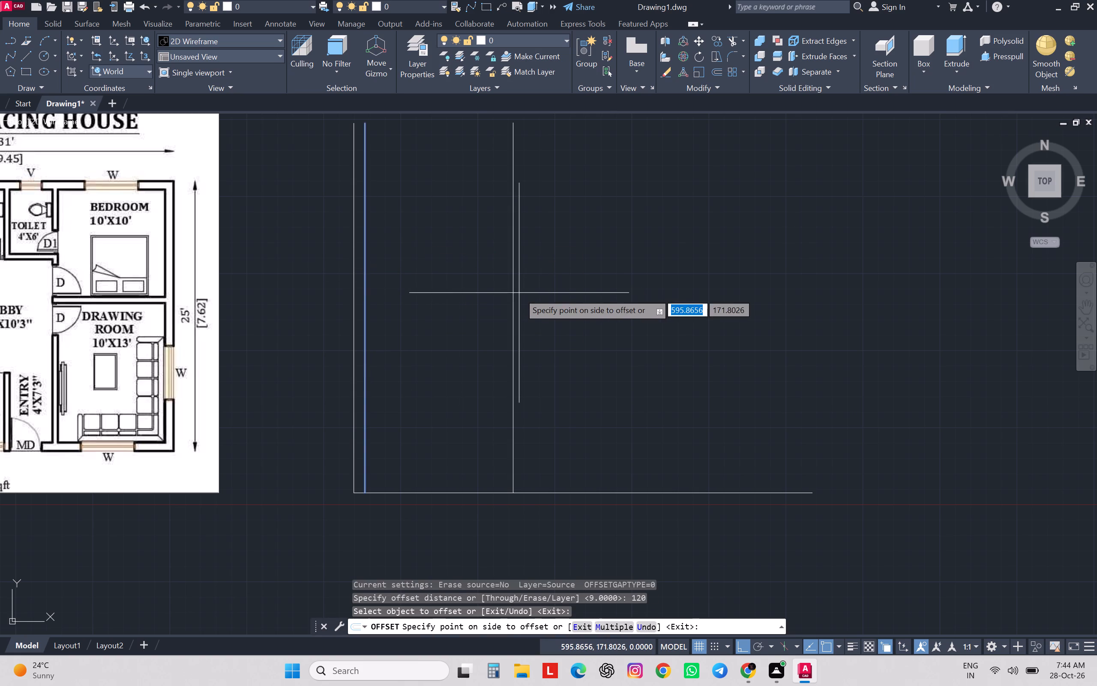
click(519, 293)
scroll(519, 293, down, 2)
scroll(518, 293, up, 1)
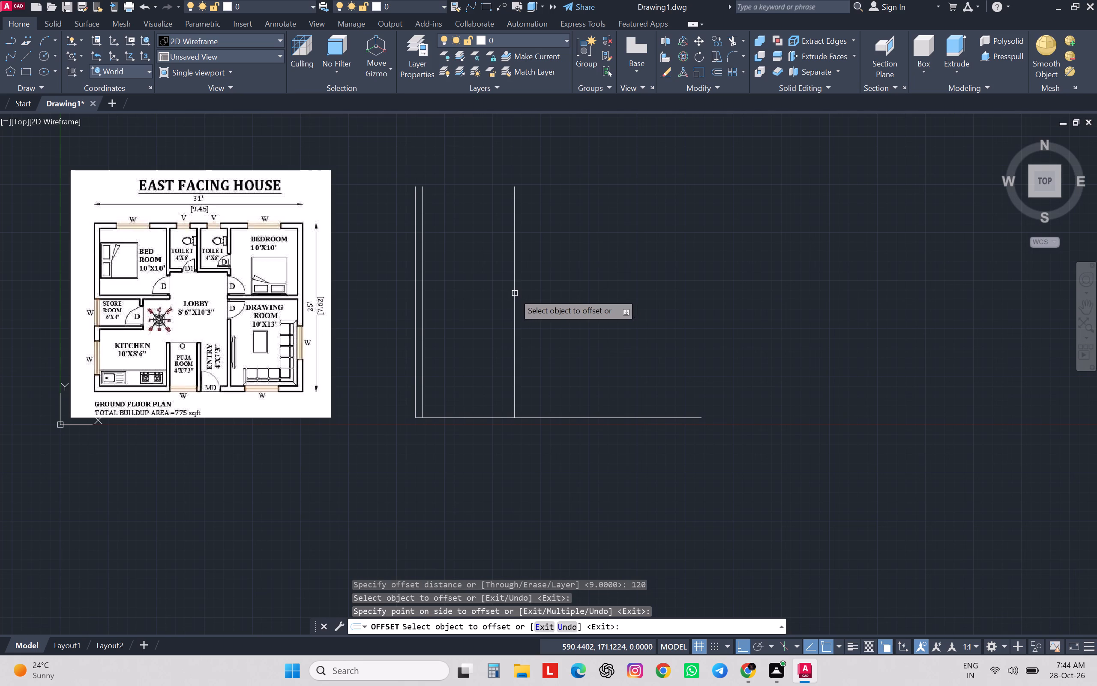
key(Escape)
key(Escape)
key(Escape)
key(Escape)
key(Escape)
Offset the line at the west bedroom's right side 4.5 units to the right for the inner wall thickness.
key(o)
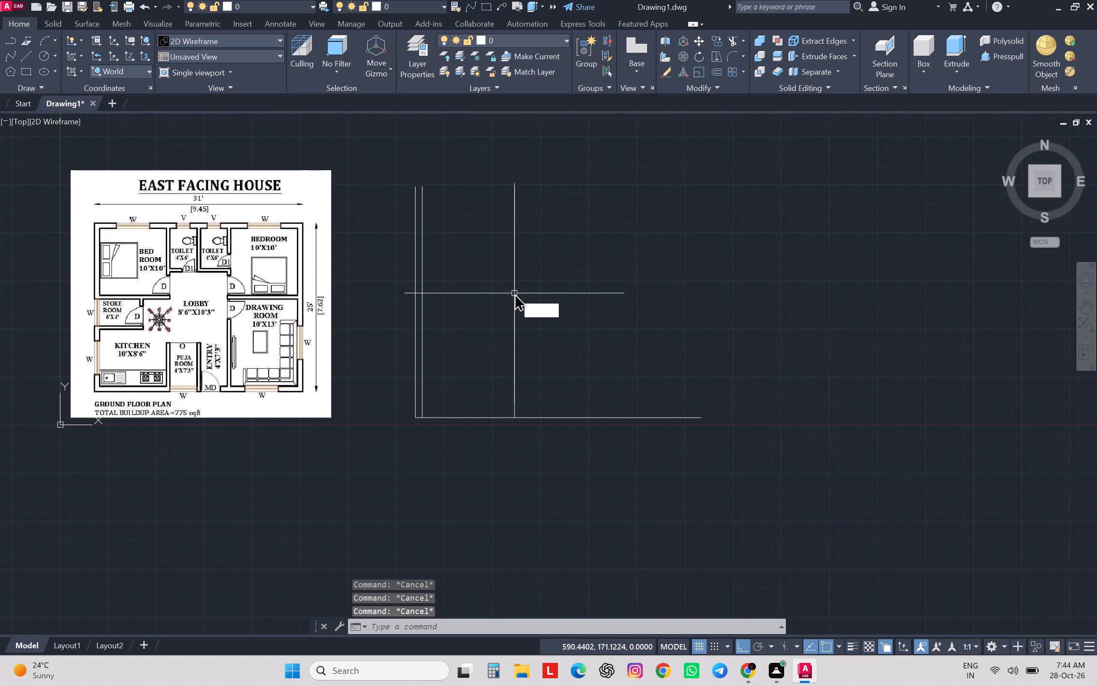
key(Return)
text(4.5)
key(Return)
click(514, 293)
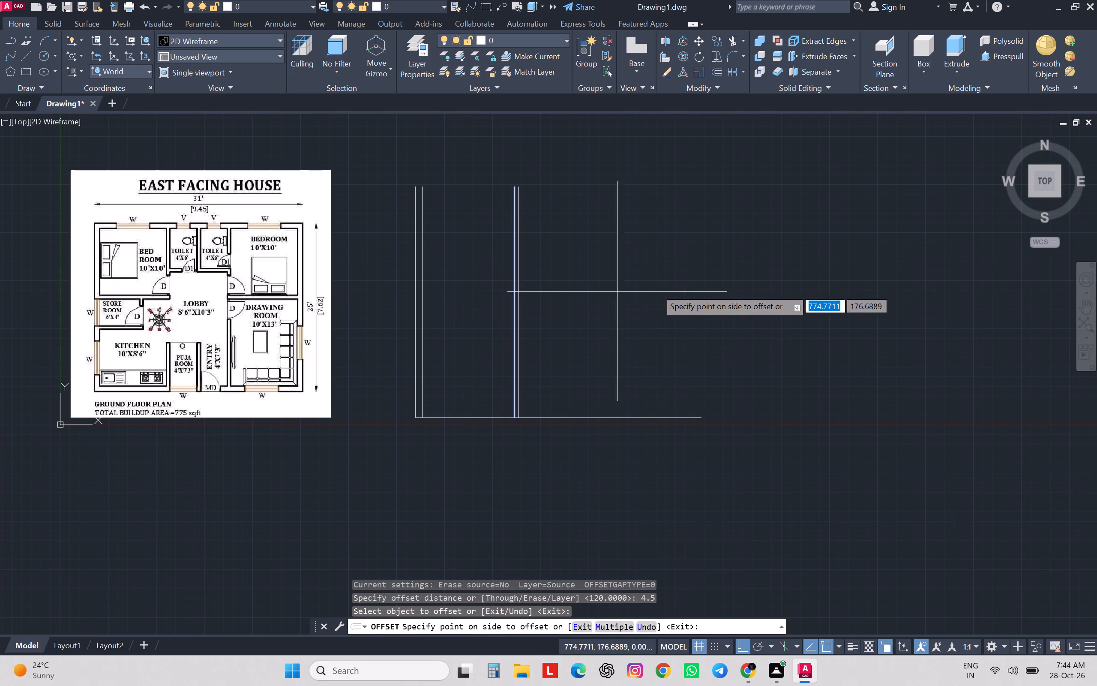
click(656, 289)
key(Escape)
key(Escape)
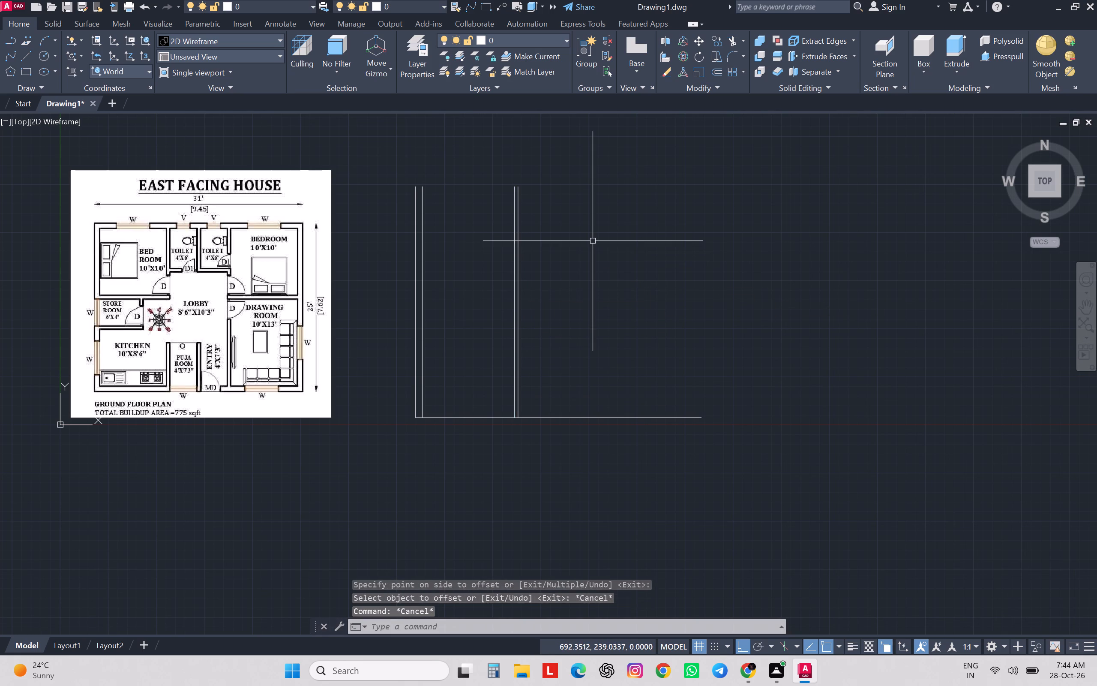
key(Escape)
key(Escape)
key(Escape)
key(Escape)
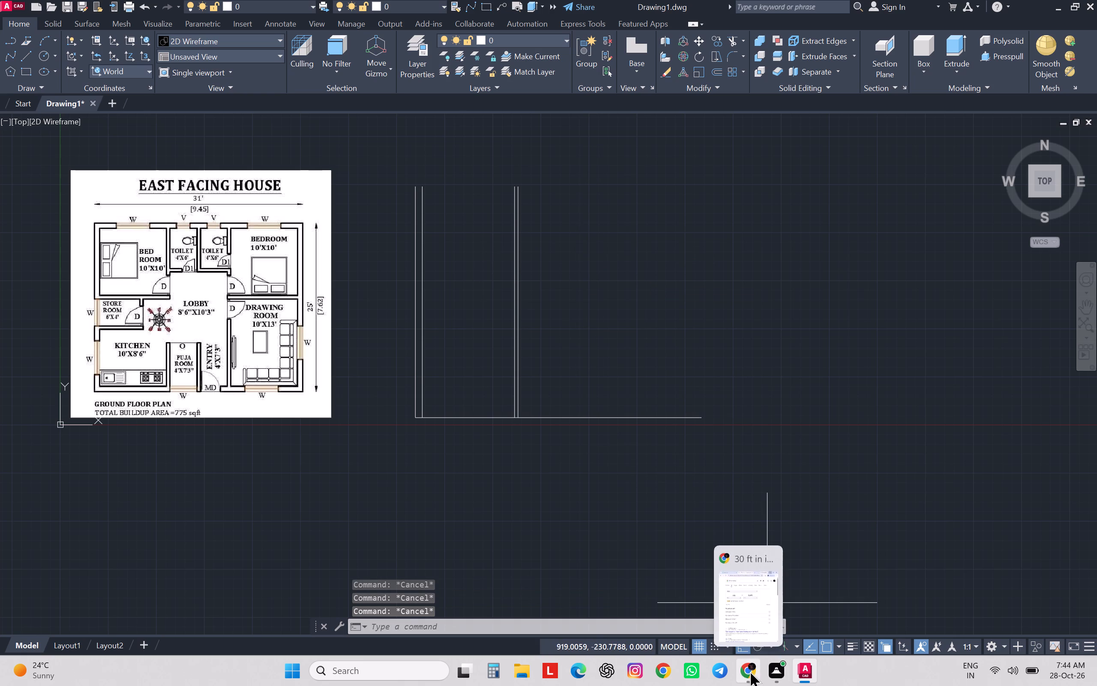
Switch to Chrome, convert 4 feet to inches in the length converter, and return to the AutoCAD drawing.
click(760, 626)
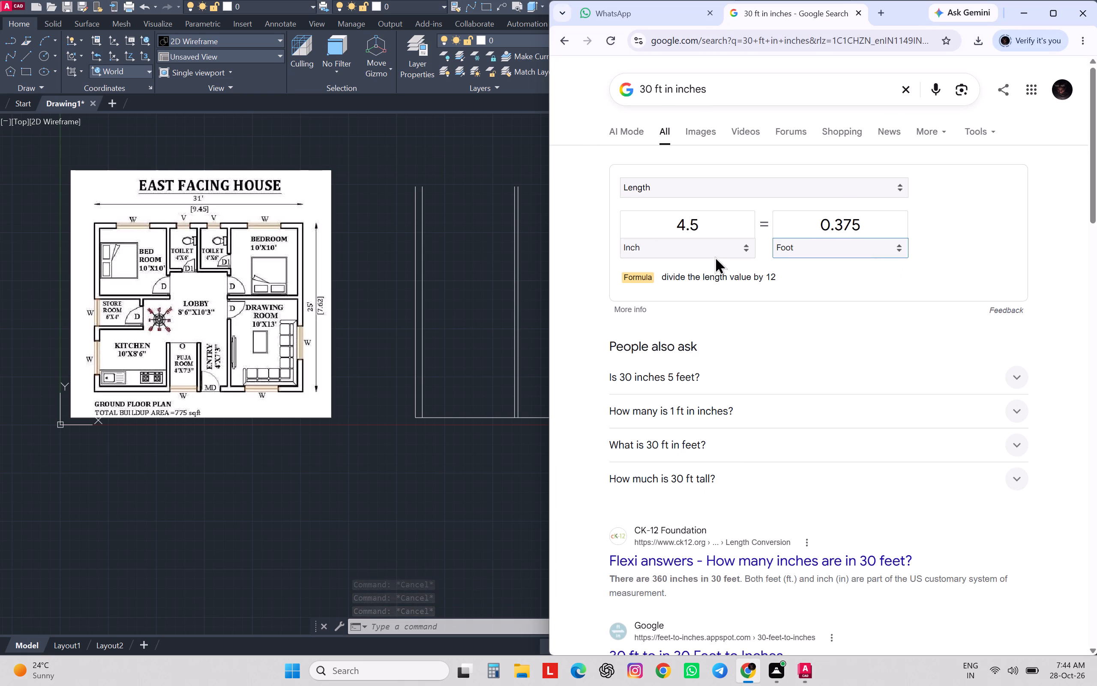
drag(871, 224, 799, 232)
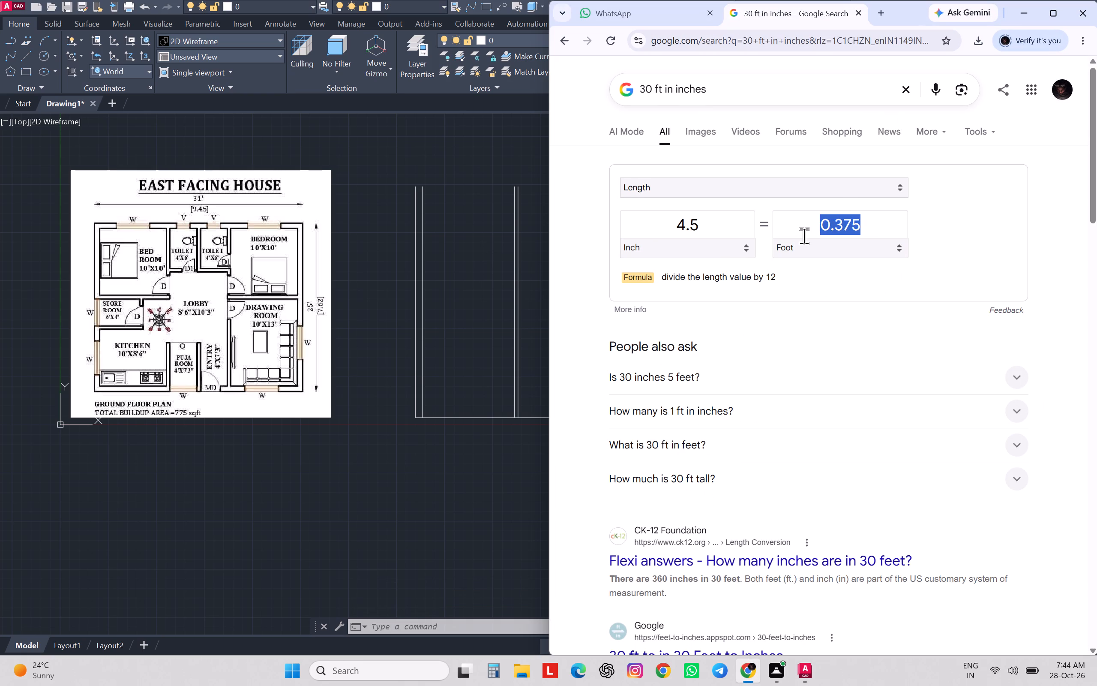
key(4)
click(1031, 4)
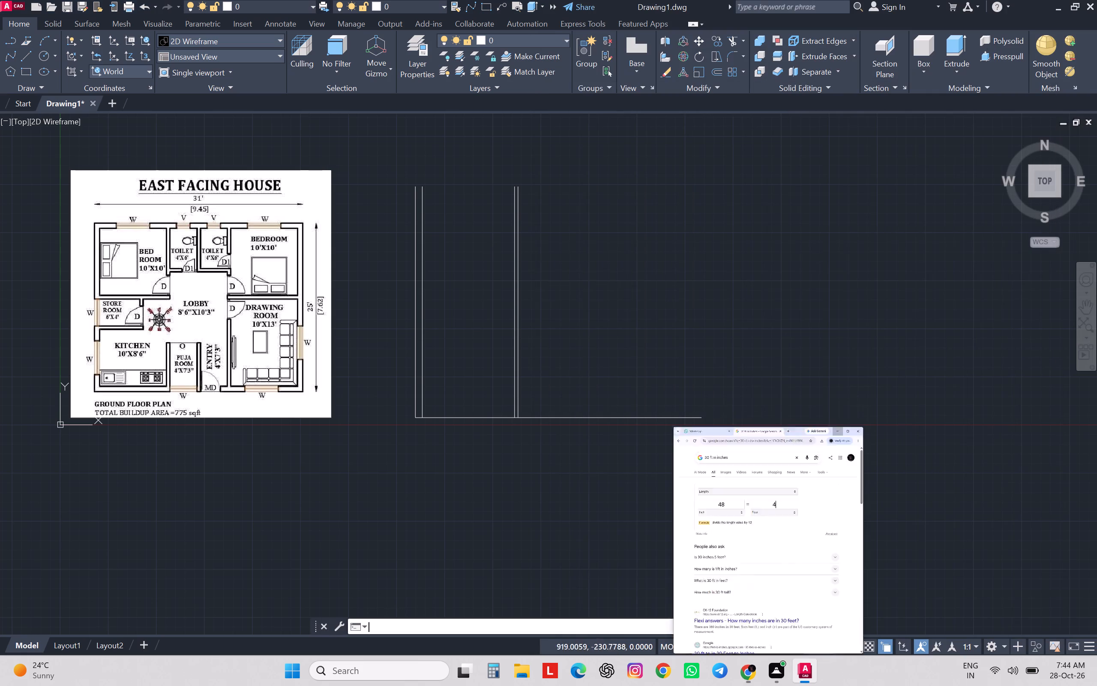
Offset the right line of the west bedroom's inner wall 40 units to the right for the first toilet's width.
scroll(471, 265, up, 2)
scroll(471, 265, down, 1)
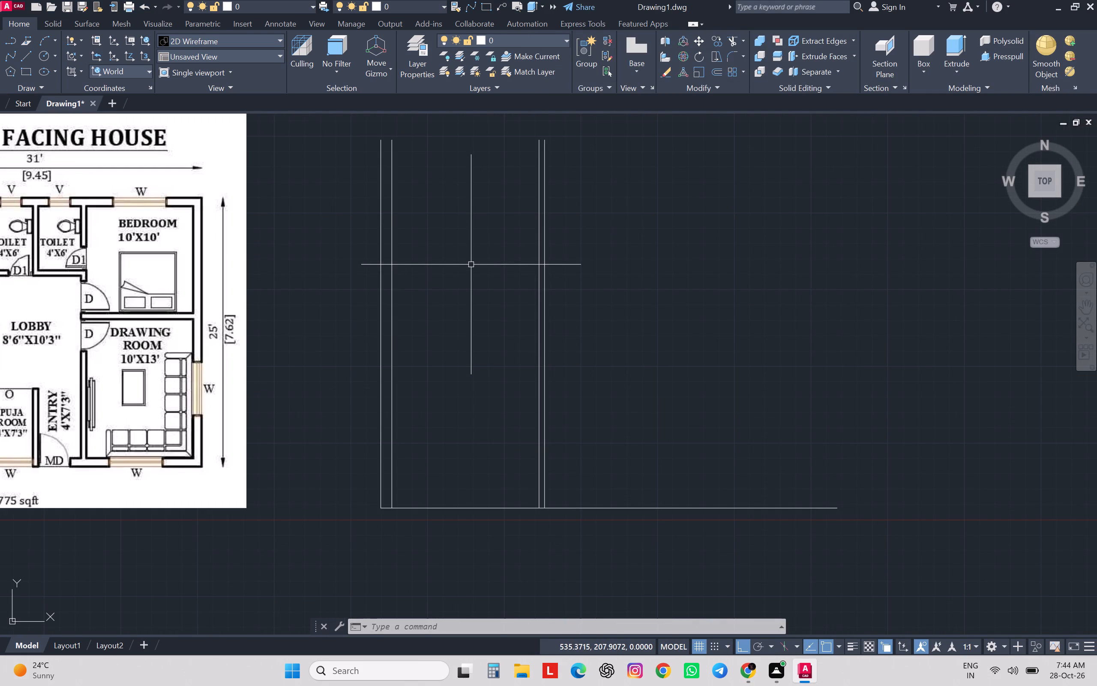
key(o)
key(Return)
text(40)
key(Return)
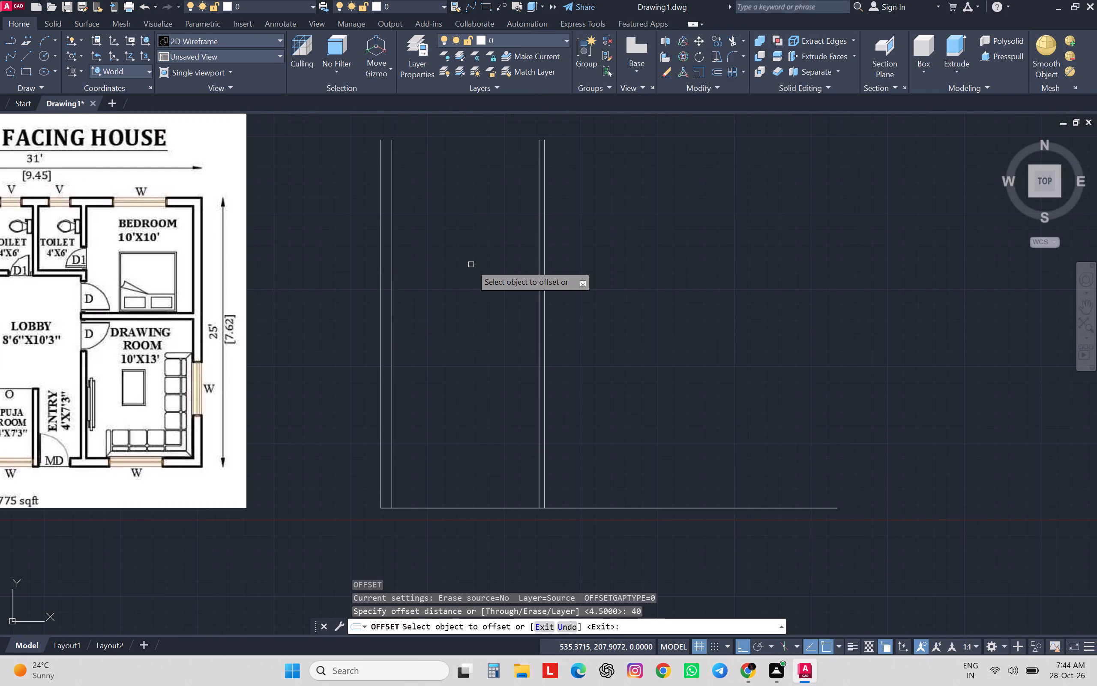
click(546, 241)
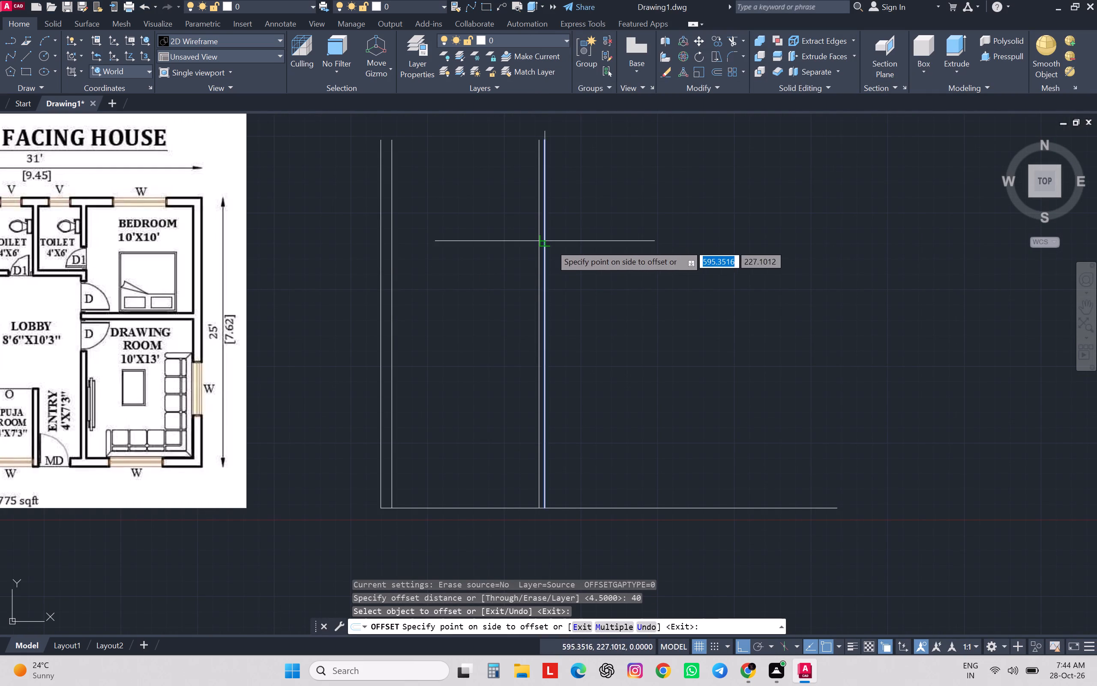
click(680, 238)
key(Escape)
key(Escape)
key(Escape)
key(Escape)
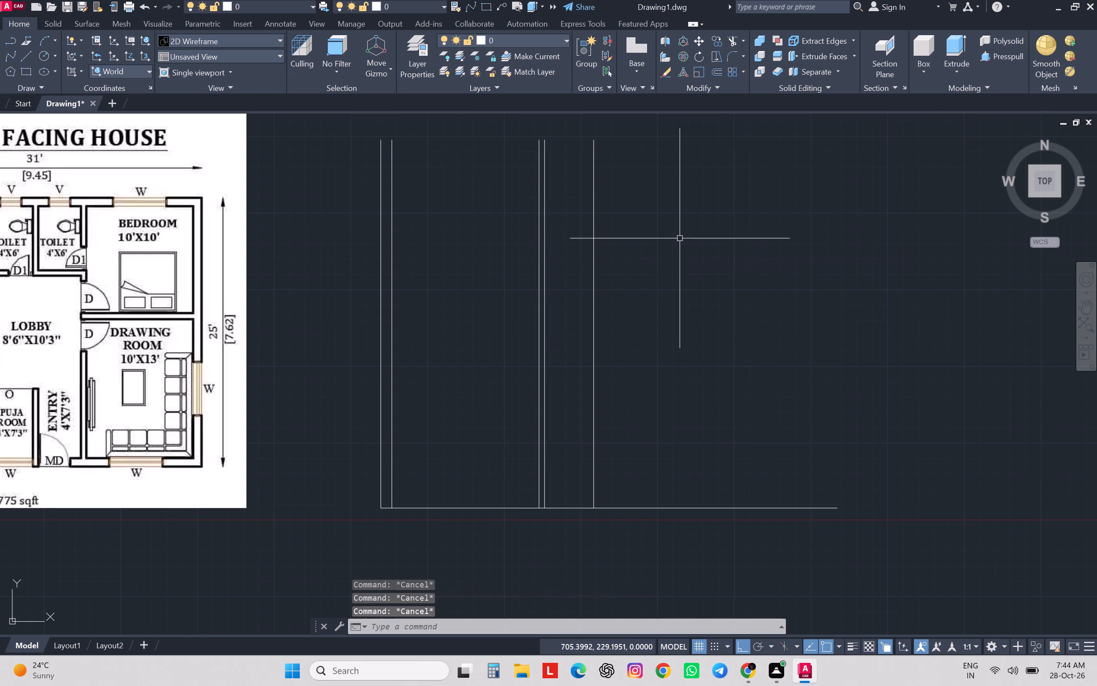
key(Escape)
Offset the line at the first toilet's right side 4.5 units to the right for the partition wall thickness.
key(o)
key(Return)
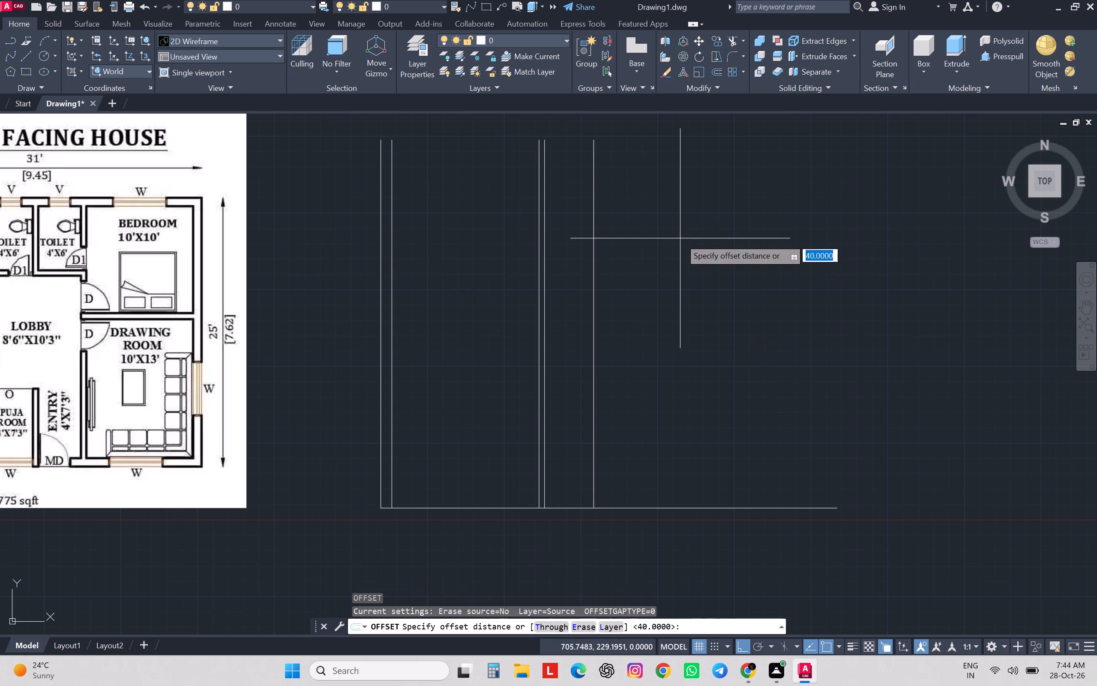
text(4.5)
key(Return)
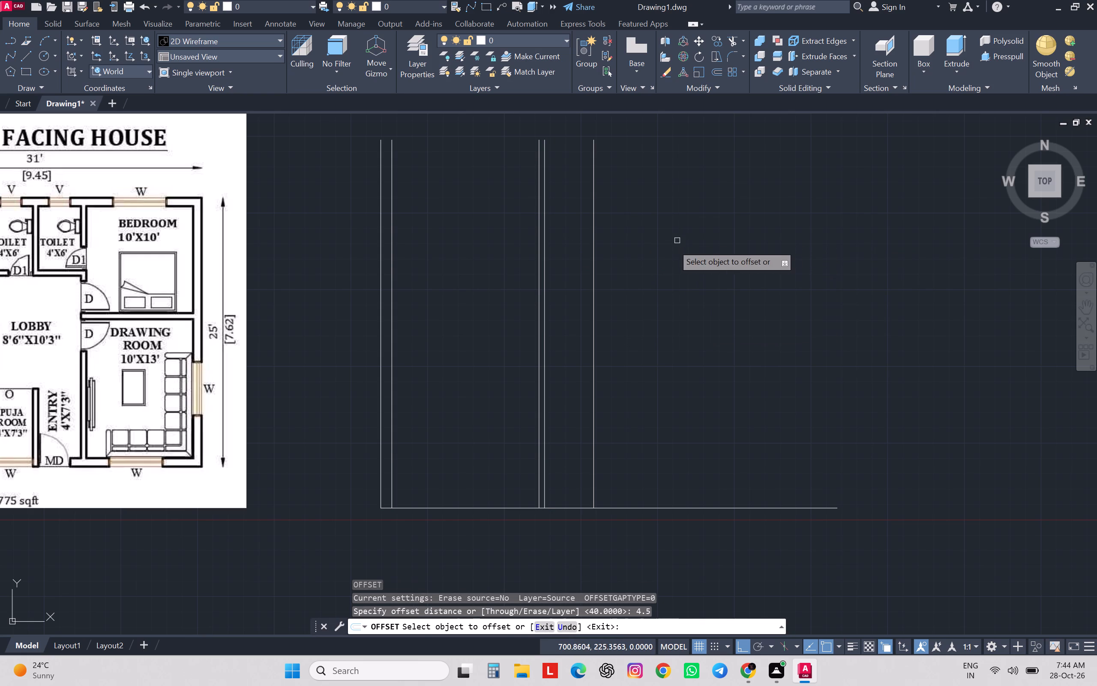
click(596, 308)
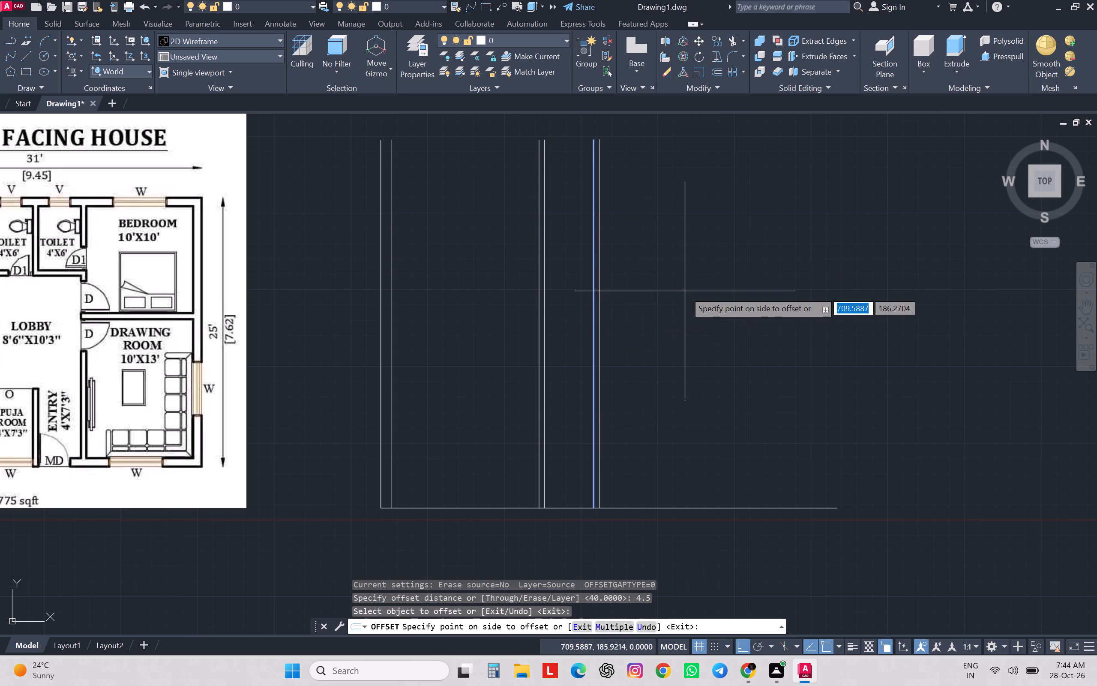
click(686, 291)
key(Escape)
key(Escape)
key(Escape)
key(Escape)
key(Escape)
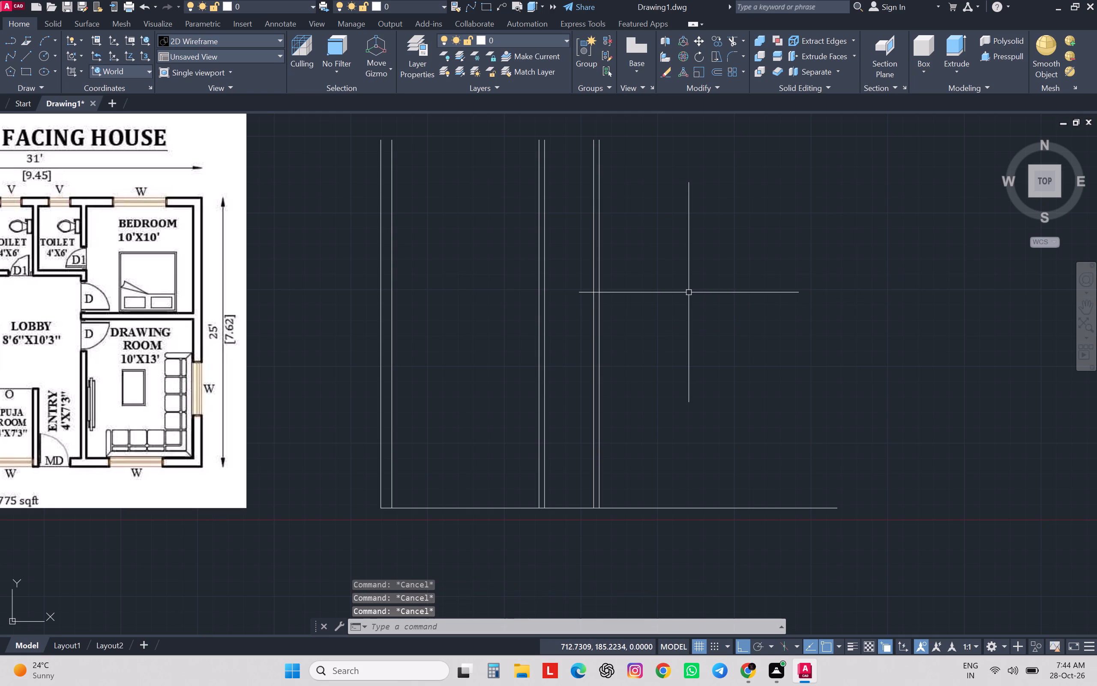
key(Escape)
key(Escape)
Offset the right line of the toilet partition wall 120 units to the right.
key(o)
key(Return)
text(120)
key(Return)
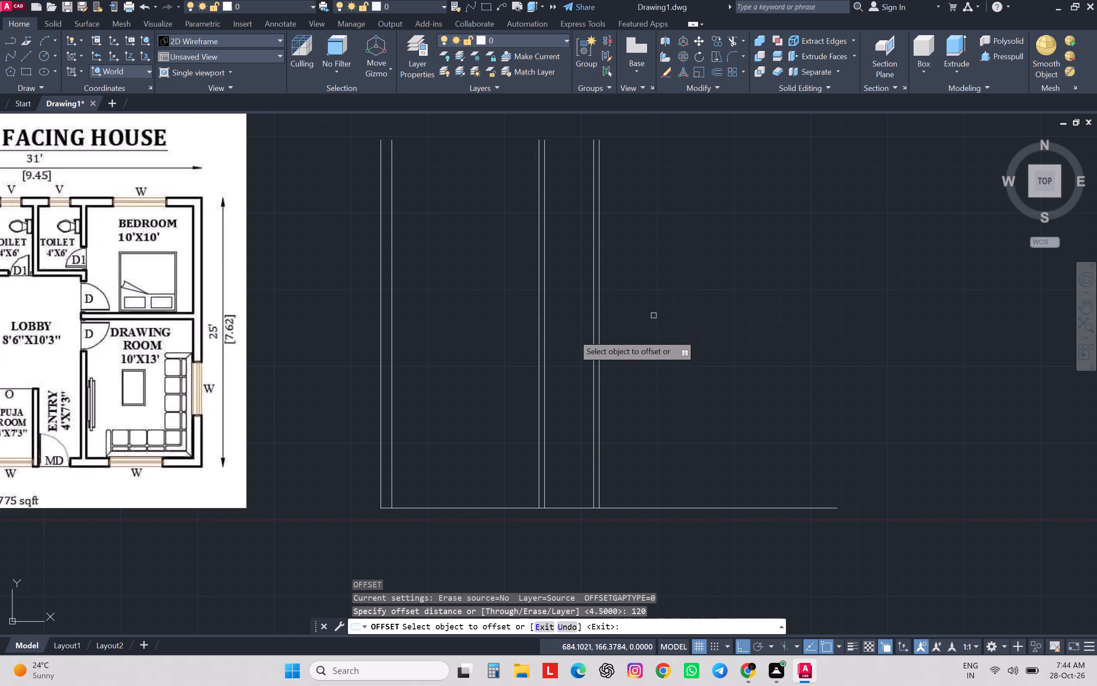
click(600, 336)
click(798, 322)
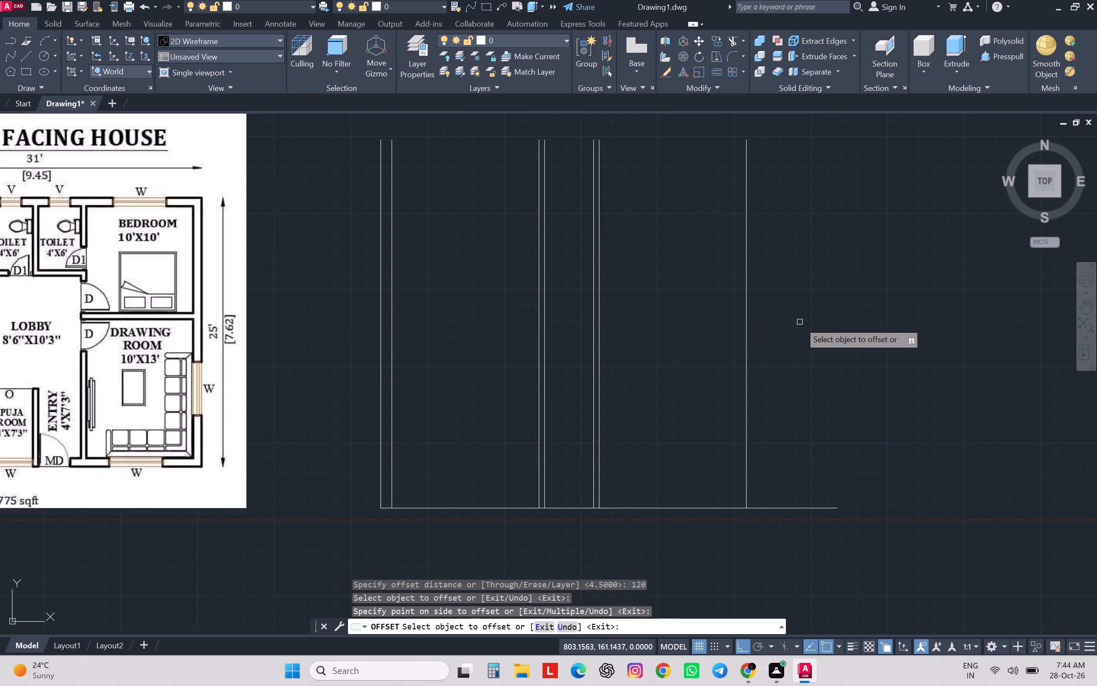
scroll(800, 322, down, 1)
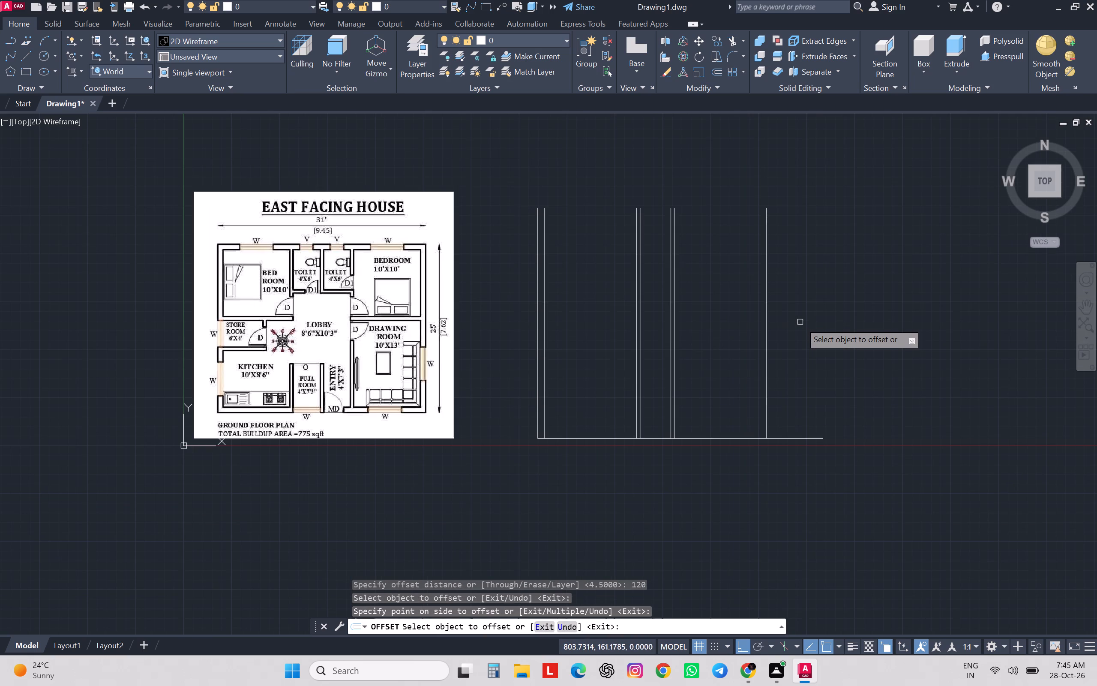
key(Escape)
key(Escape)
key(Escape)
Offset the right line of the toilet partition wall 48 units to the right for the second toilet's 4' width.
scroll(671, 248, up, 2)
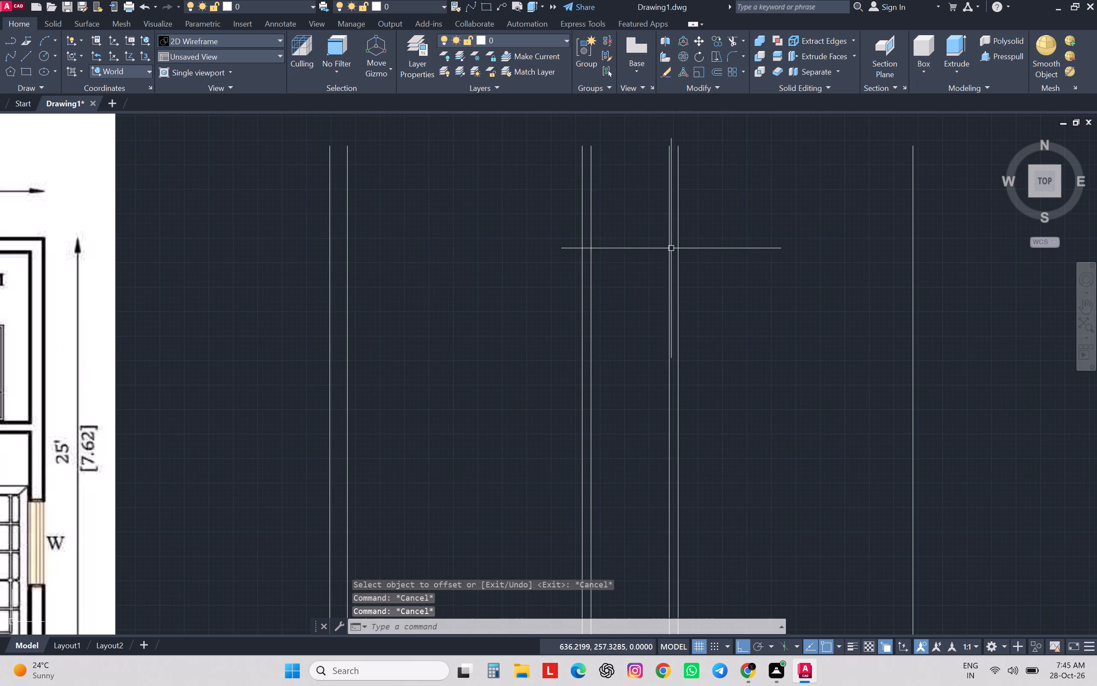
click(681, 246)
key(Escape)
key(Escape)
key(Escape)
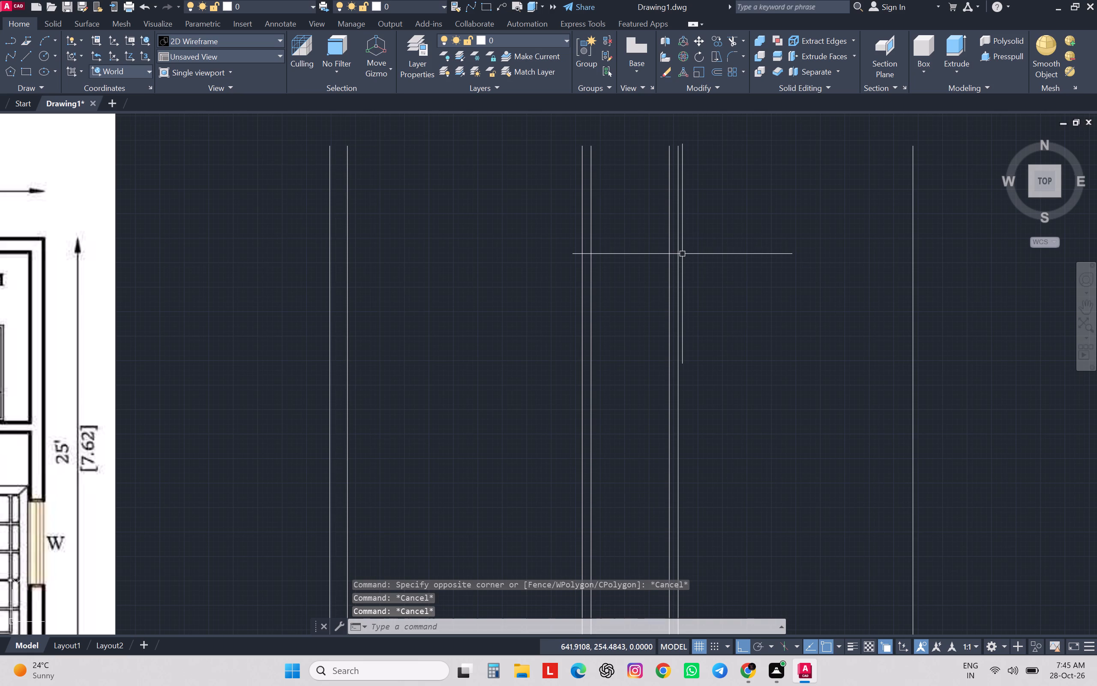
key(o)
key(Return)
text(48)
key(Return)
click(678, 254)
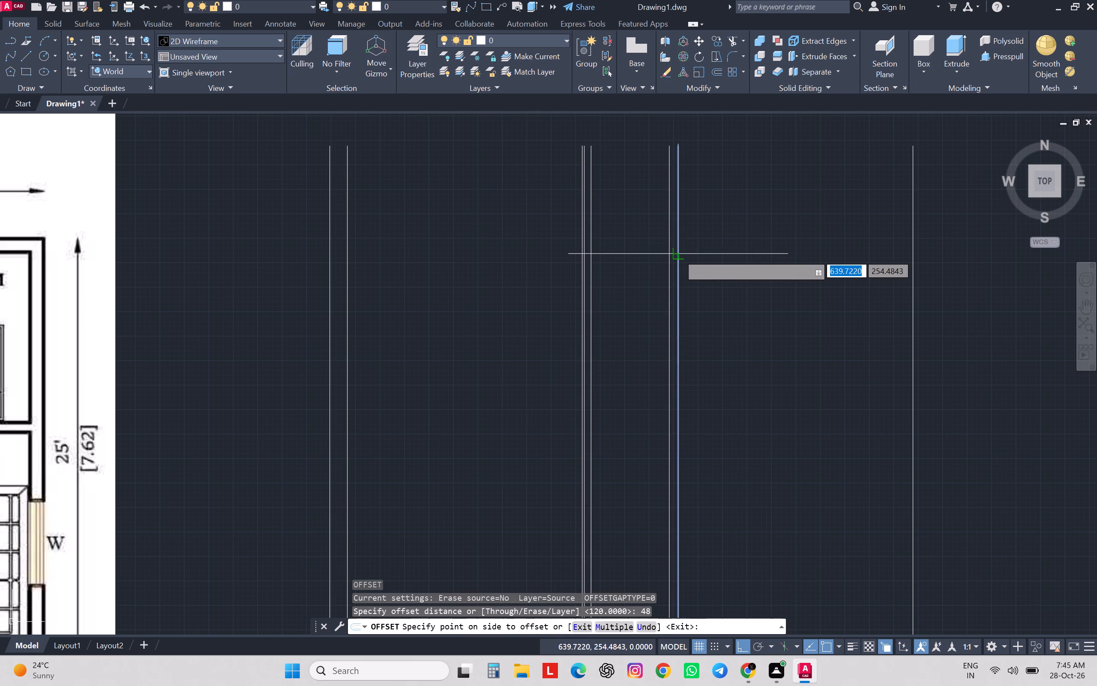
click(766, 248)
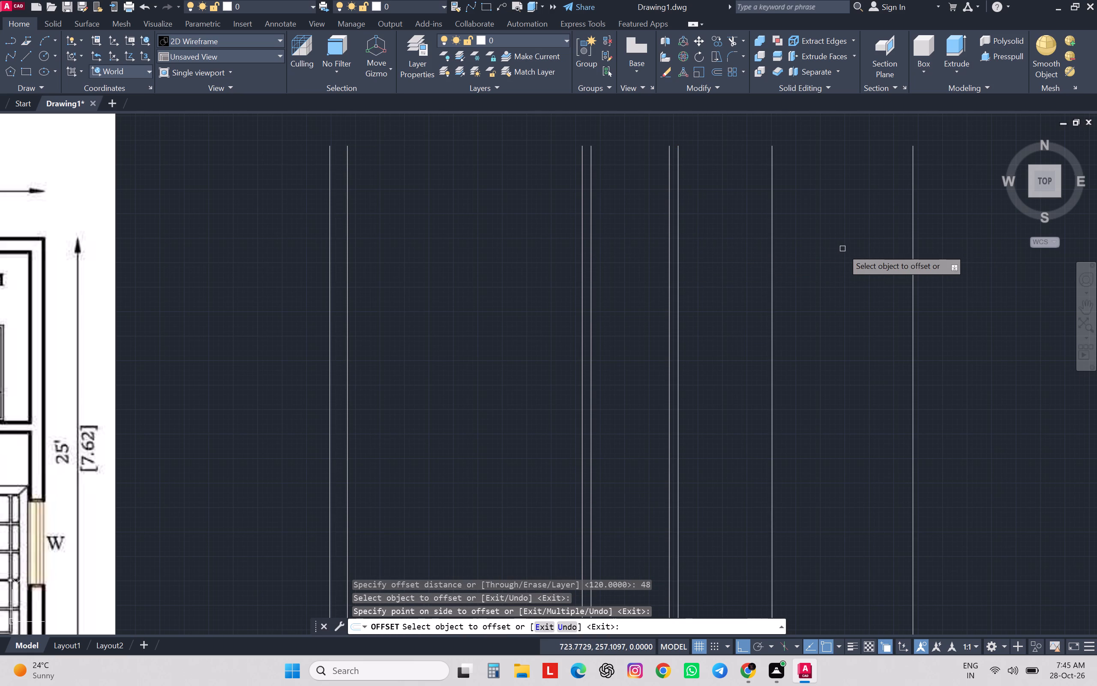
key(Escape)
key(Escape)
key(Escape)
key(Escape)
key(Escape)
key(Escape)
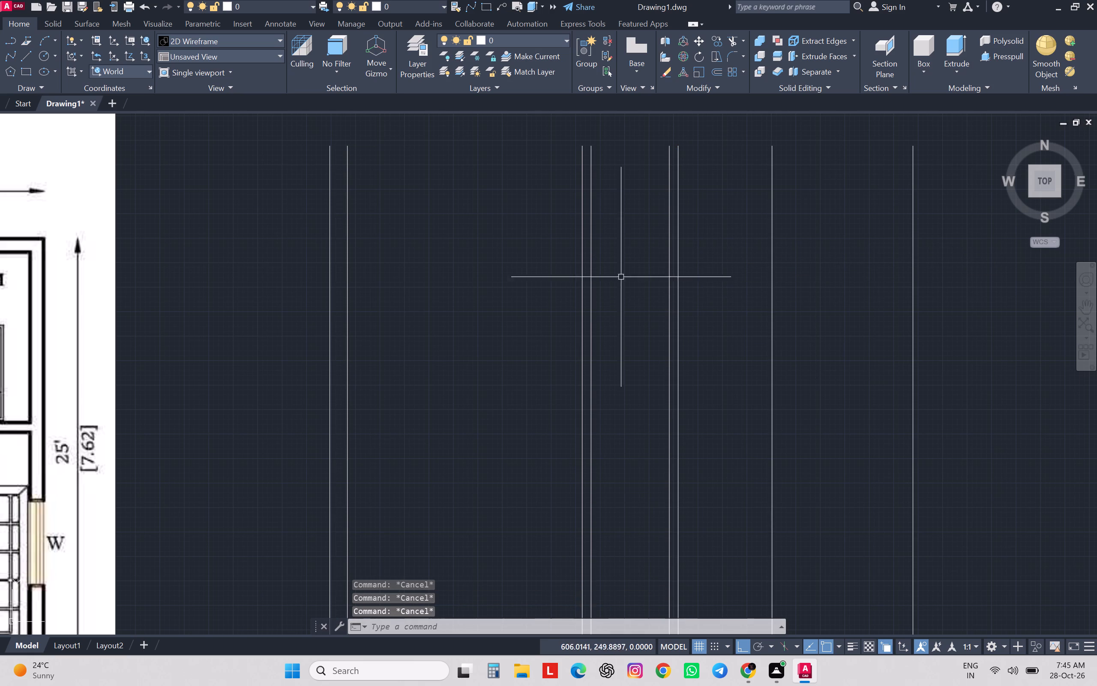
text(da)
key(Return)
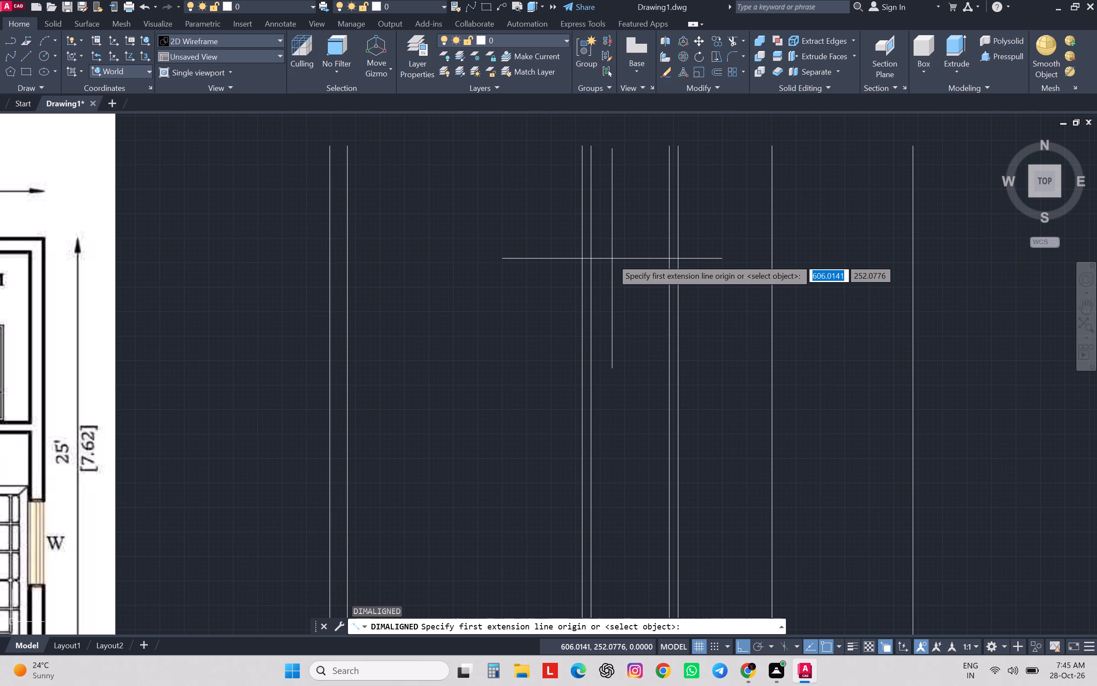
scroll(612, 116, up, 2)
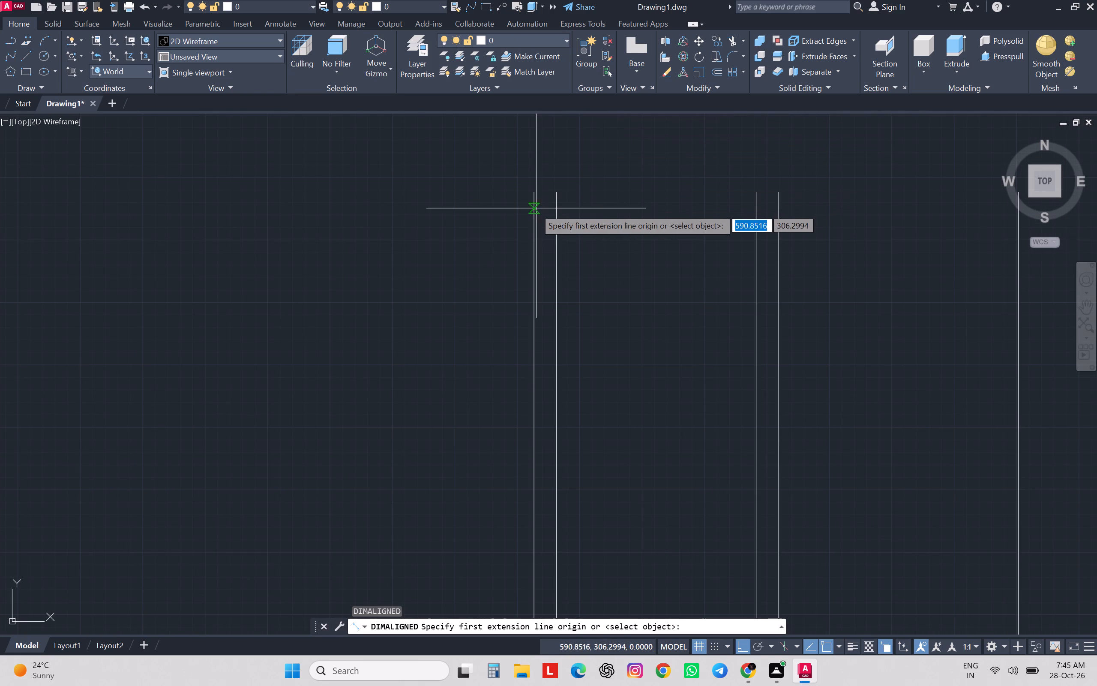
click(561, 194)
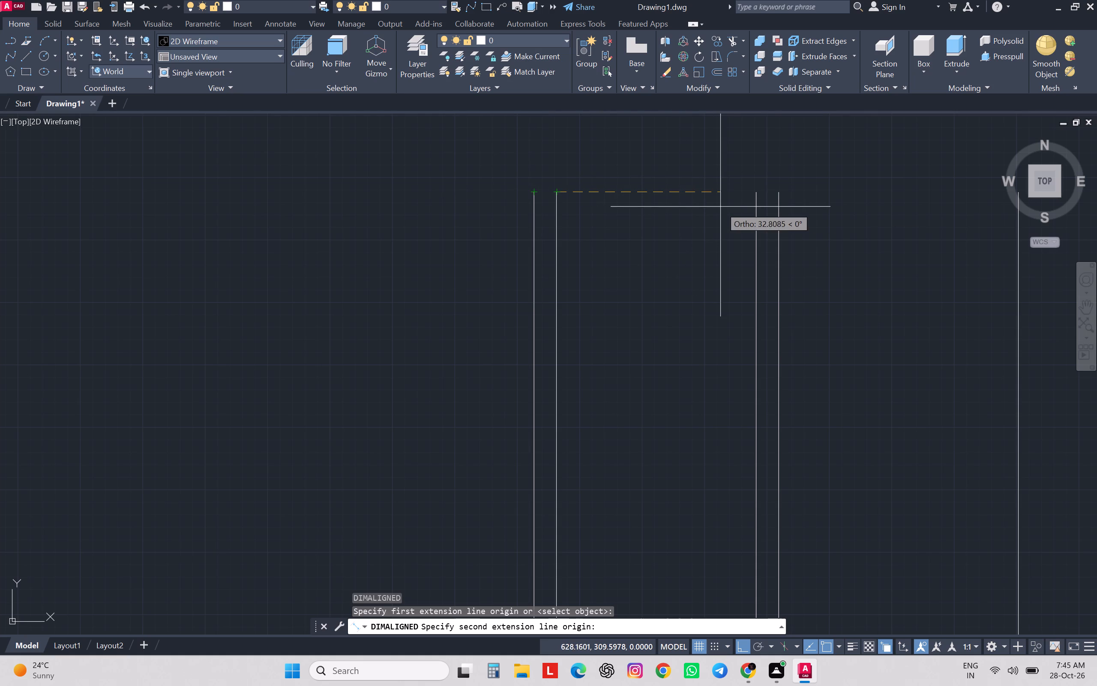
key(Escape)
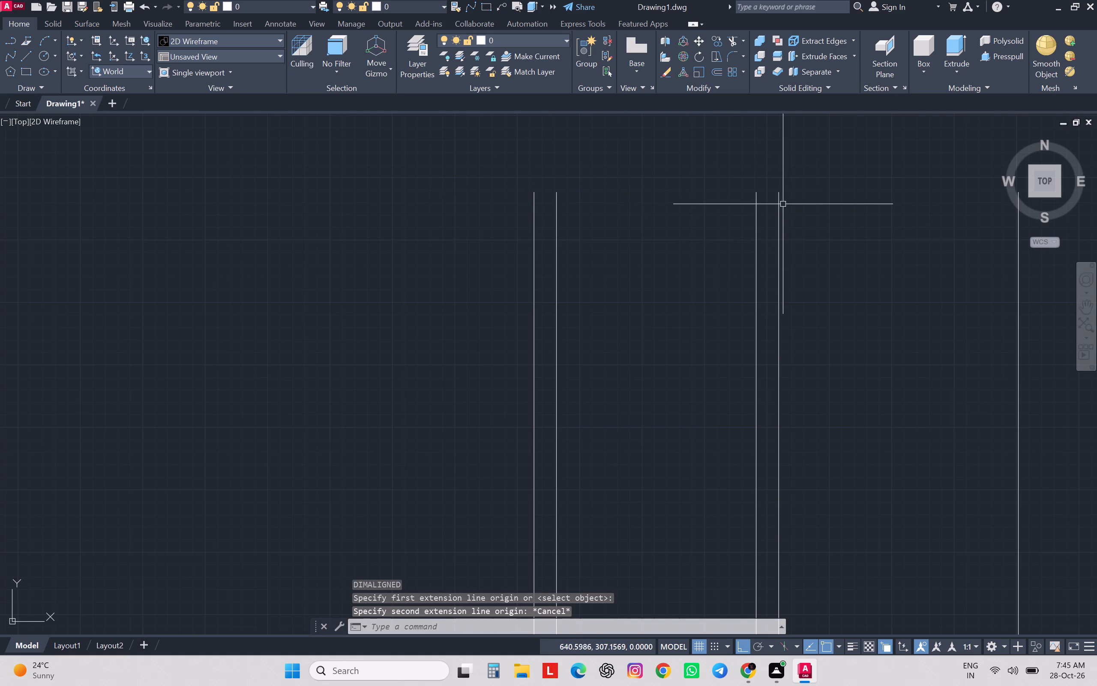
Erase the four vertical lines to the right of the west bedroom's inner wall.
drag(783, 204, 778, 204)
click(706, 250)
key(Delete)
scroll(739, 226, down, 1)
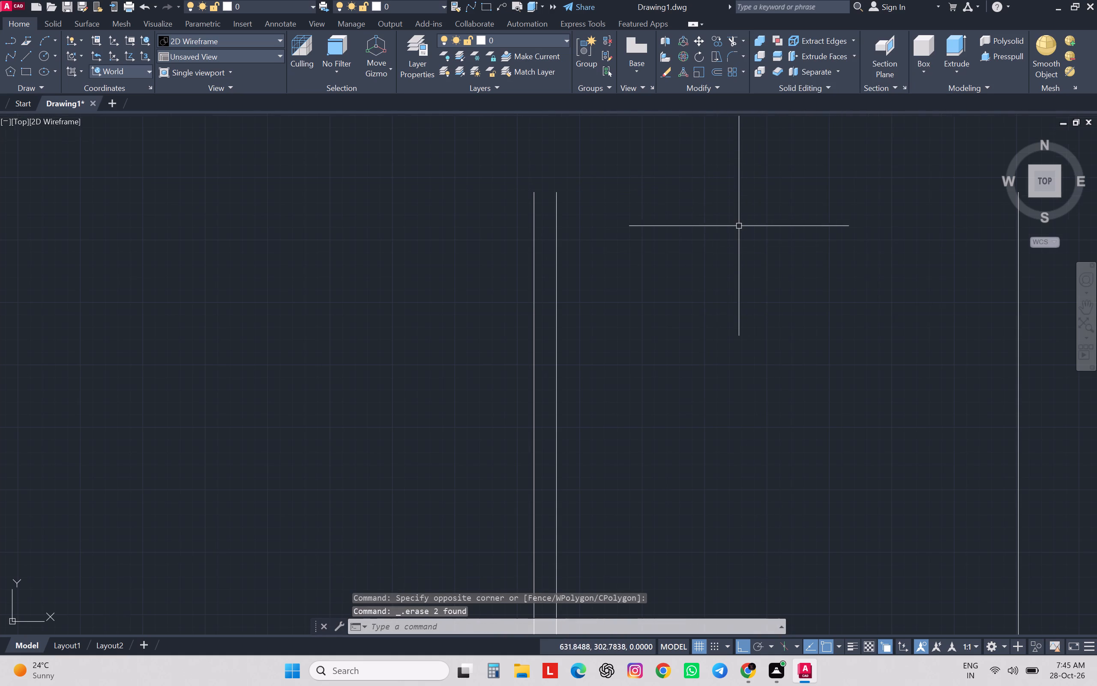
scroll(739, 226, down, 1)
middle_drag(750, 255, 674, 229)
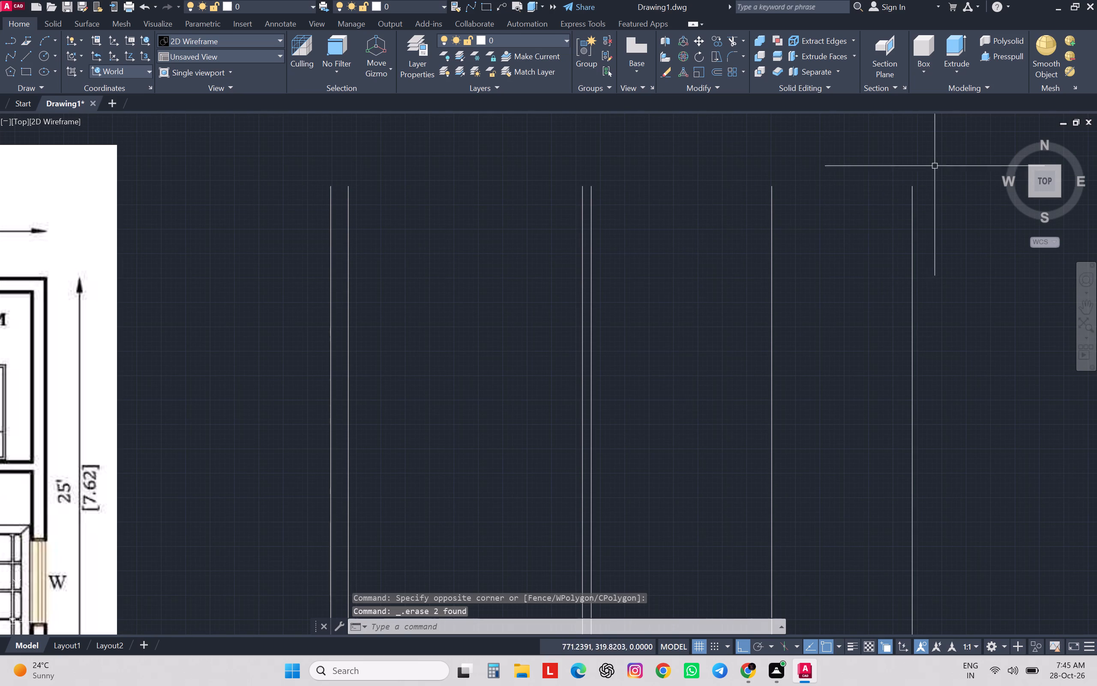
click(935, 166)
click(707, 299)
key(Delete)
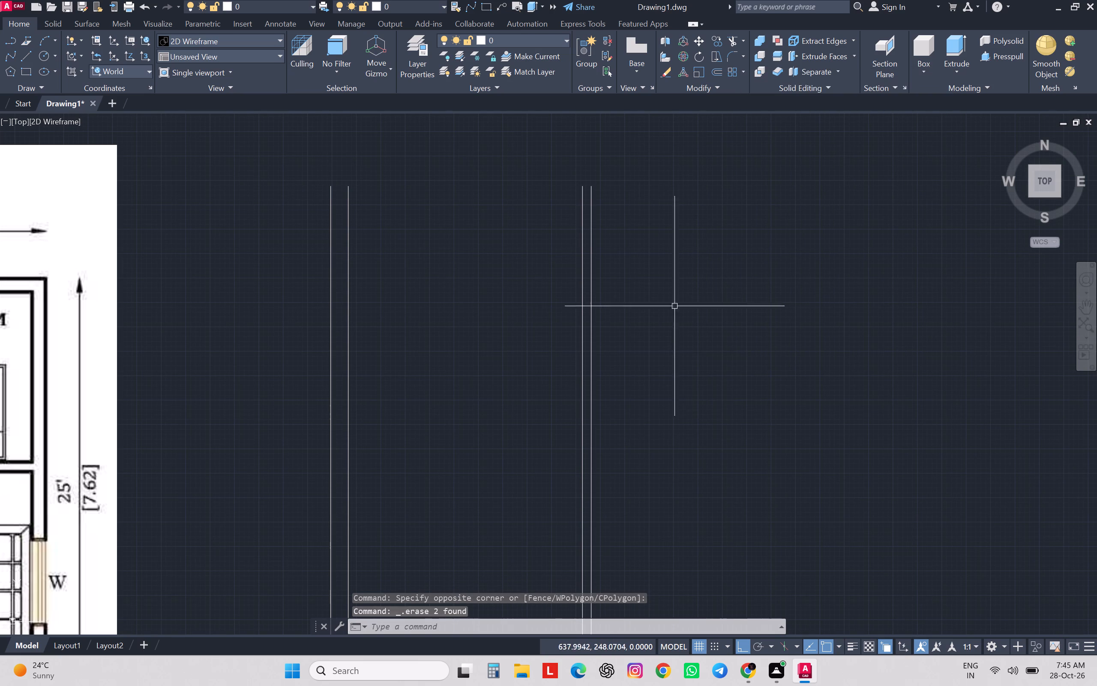
Offset the right line of the west bedroom's inner wall 48 units to the right for the first toilet's 4' width.
key(o)
key(Return)
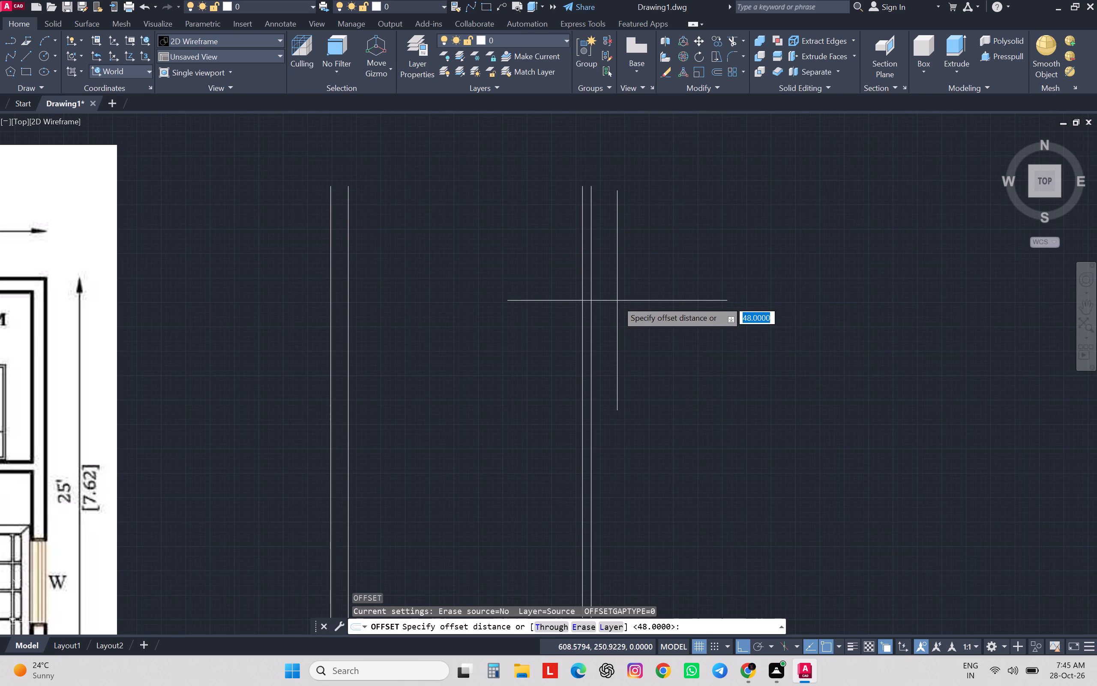
text(48)
key(Return)
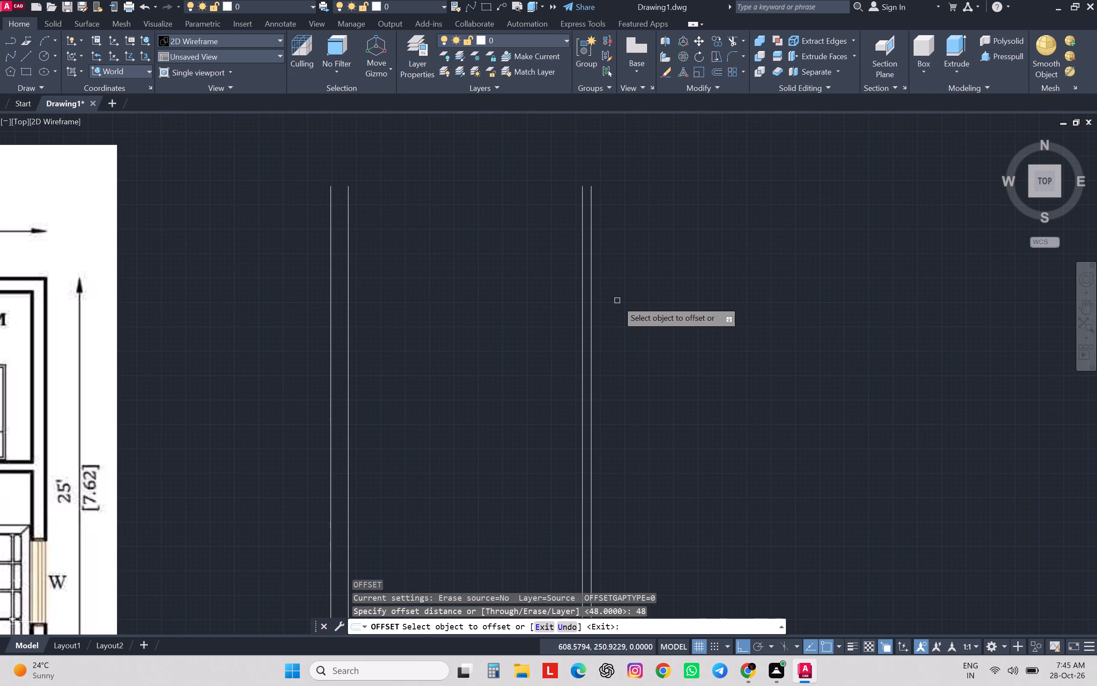
click(590, 310)
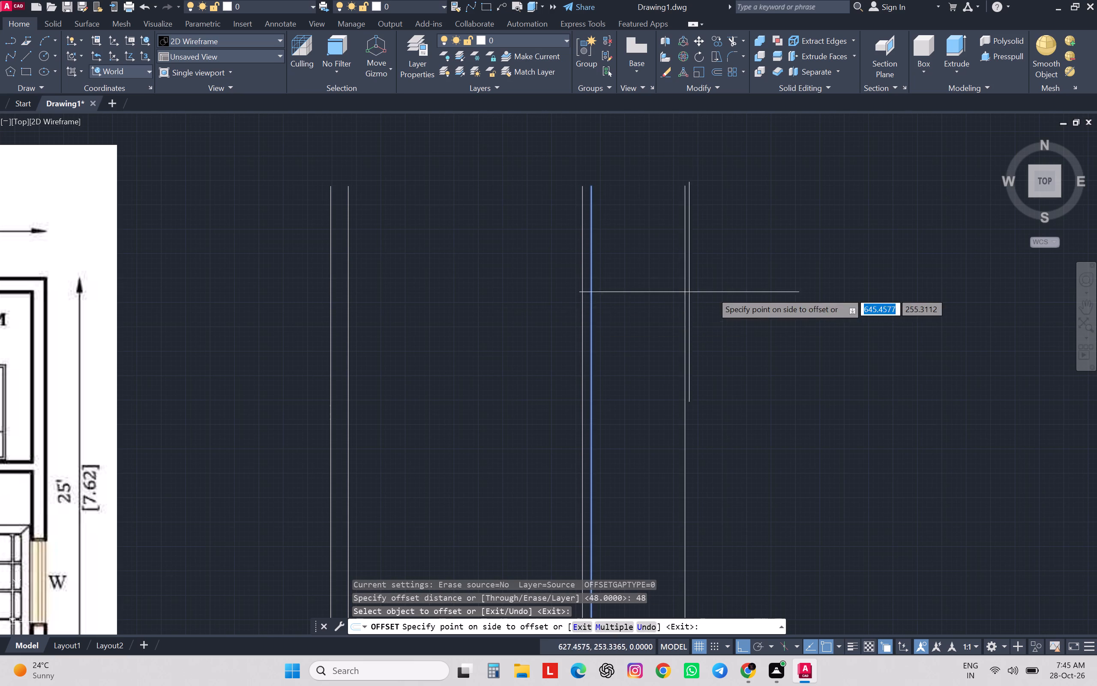
click(713, 292)
key(Escape)
key(Escape)
key(Escape)
key(Escape)
key(Escape)
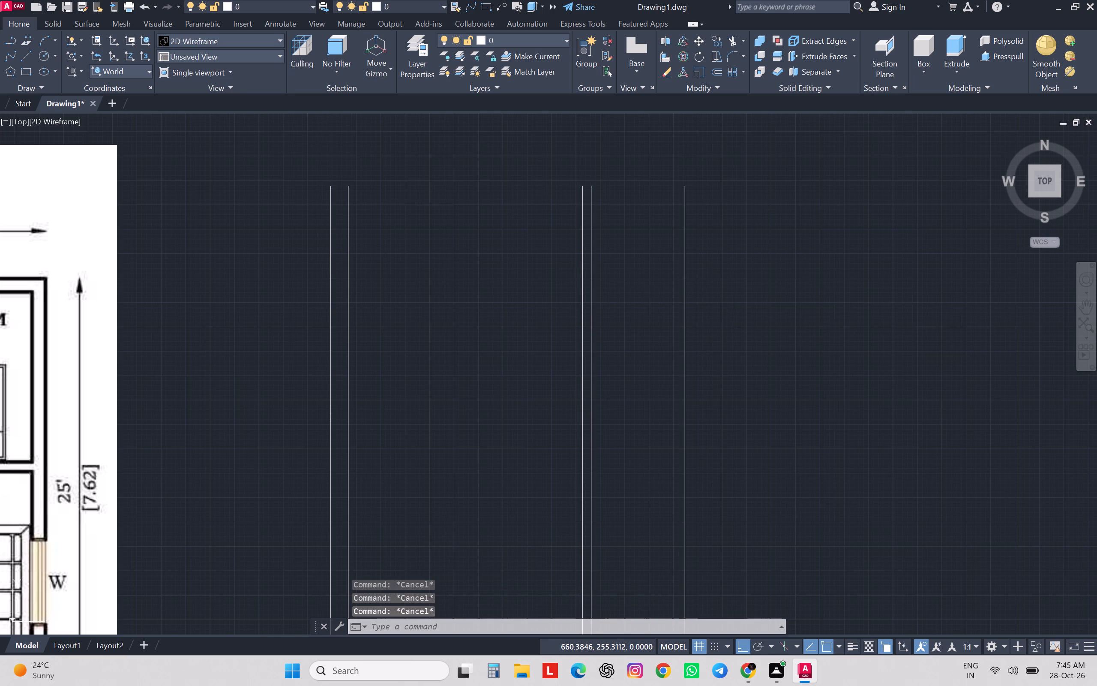
Offset the line at the first toilet's right side 4.5 units to the right for the partition wall thickness.
key(o)
key(Return)
text(4.5)
key(Return)
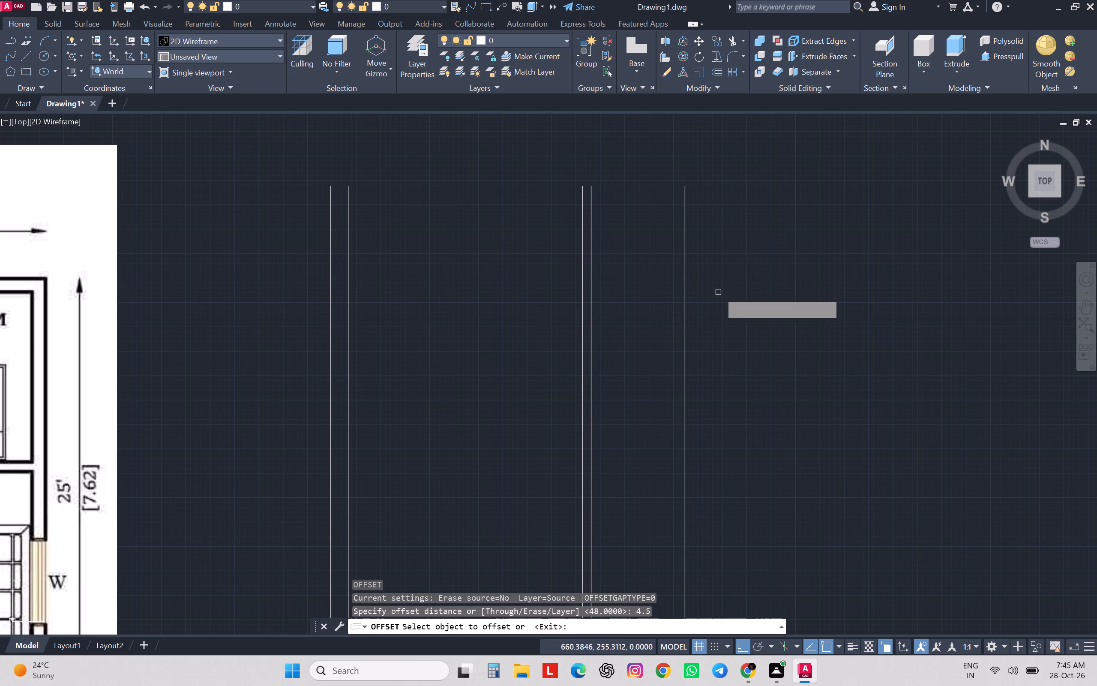
click(683, 301)
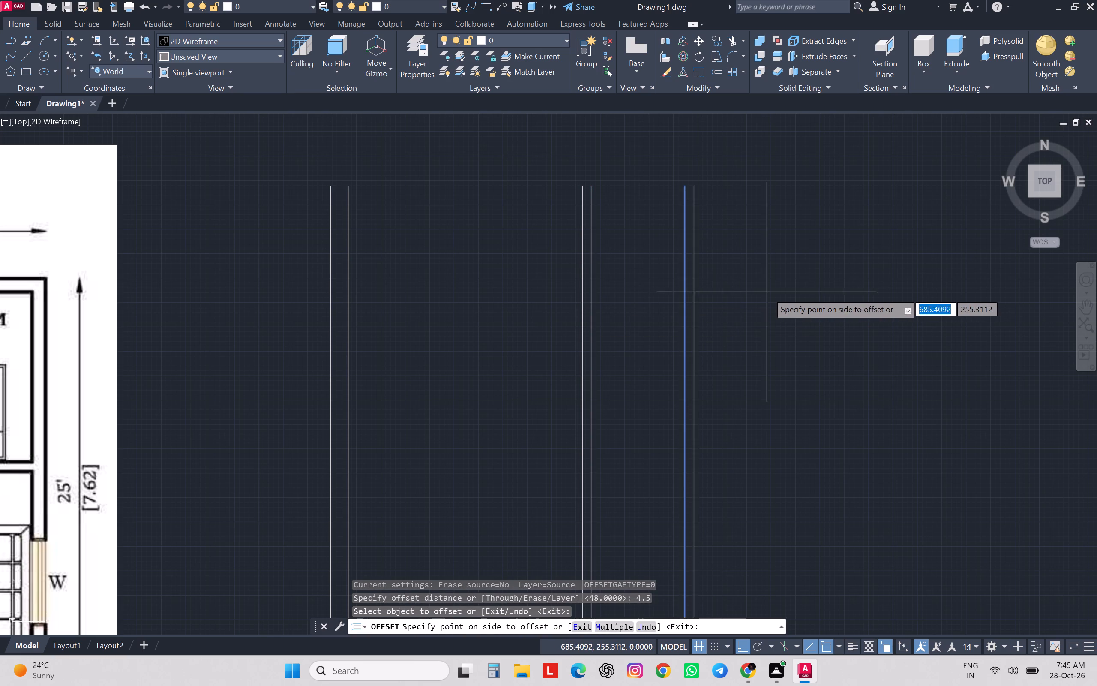
click(767, 292)
key(Escape)
key(Escape)
key(Escape)
key(Escape)
key(Escape)
Offset the right line of the partition wall beside the first toilet 48 units to the right for the second toilet's 4' width.
key(o)
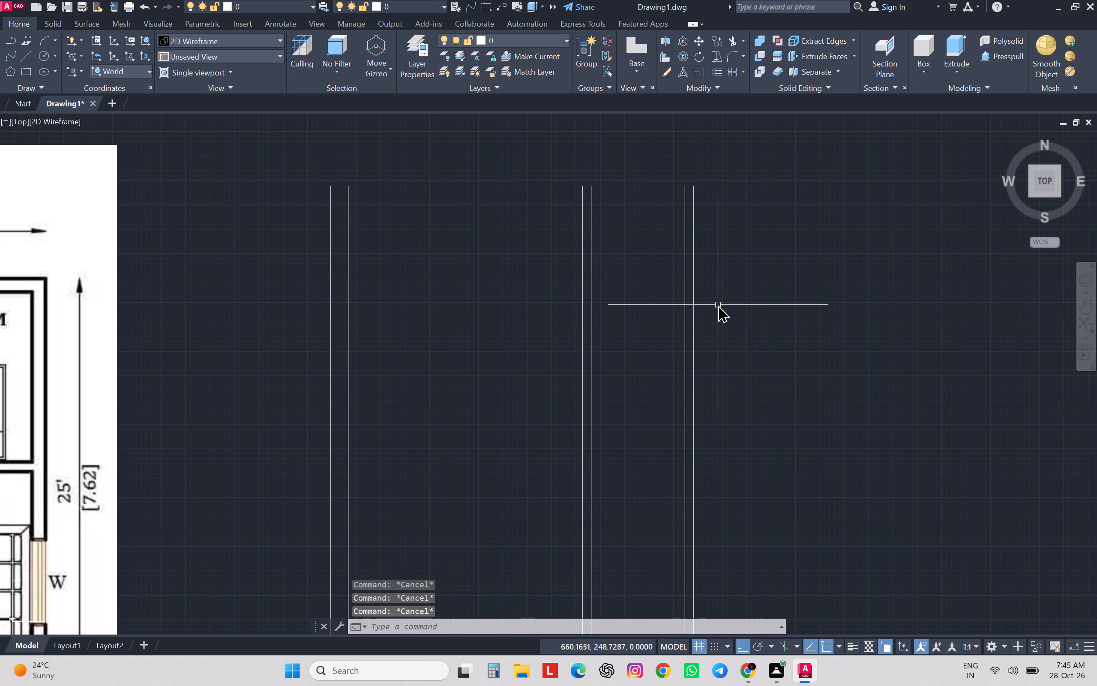
key(Return)
text(48)
key(Return)
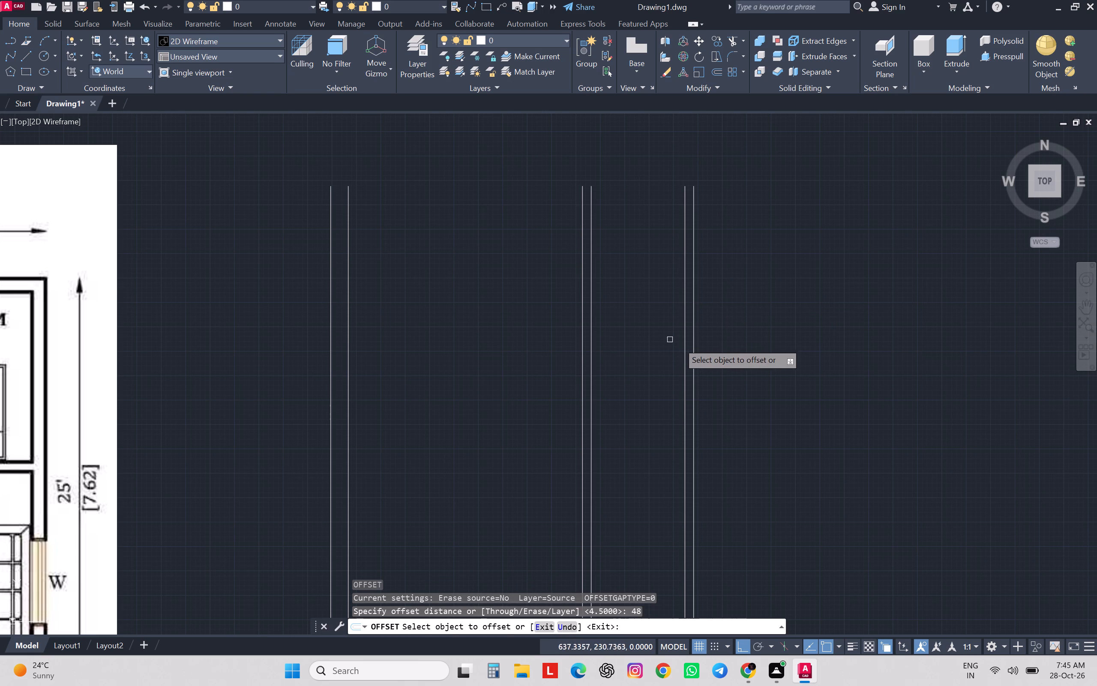
click(696, 358)
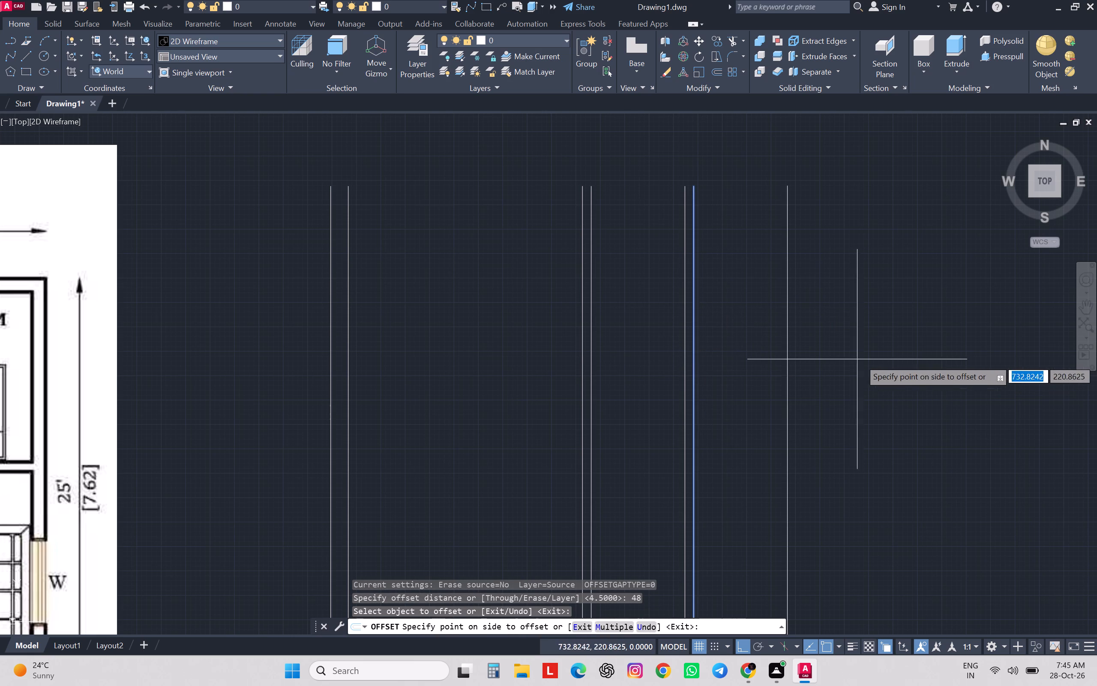
drag(860, 359, 860, 363)
key(Escape)
key(Escape)
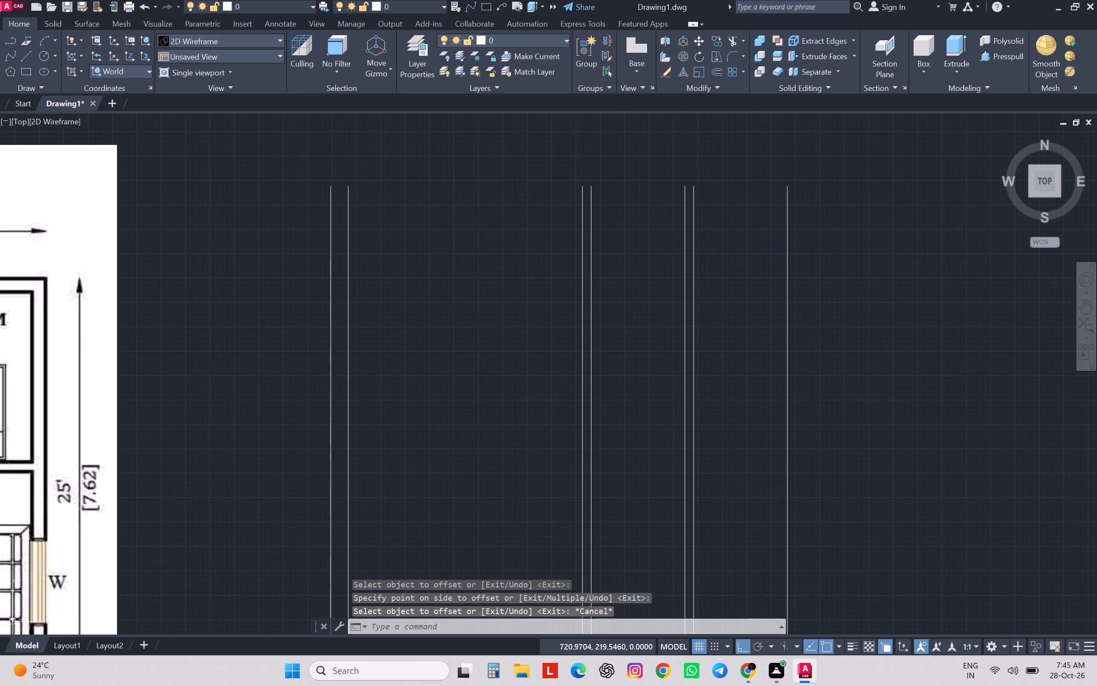
key(Escape)
key(Escape)
key(Escape)
Offset the line at the second toilet's right side 4.5 units to the right for the partition wall thickness.
key(space)
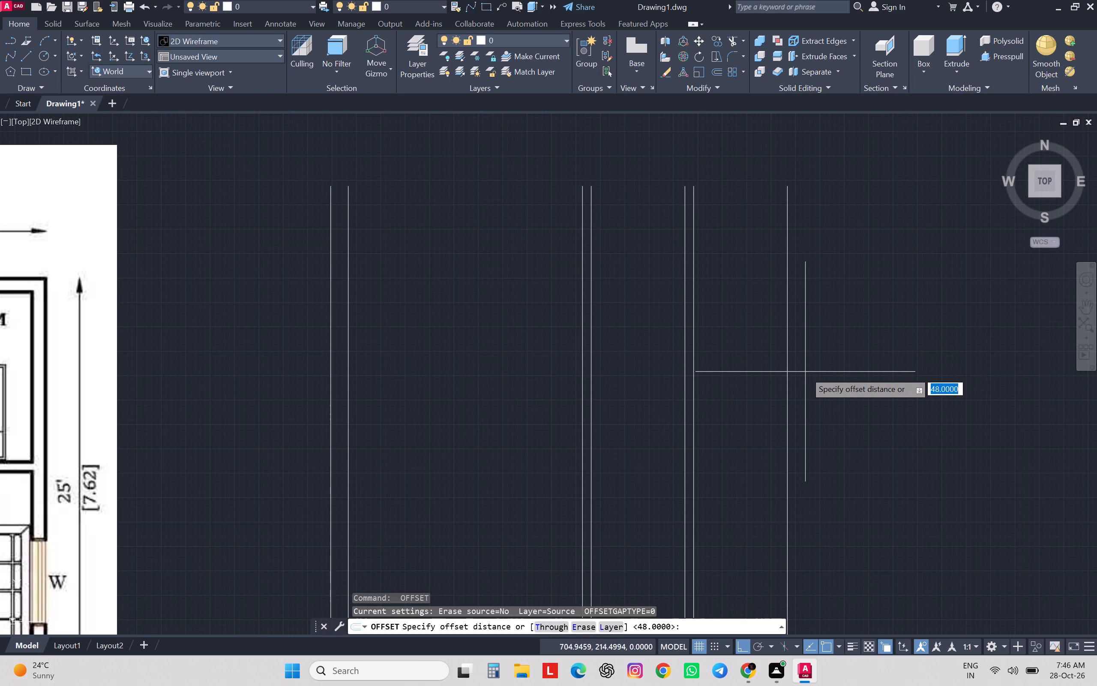
text(4.5)
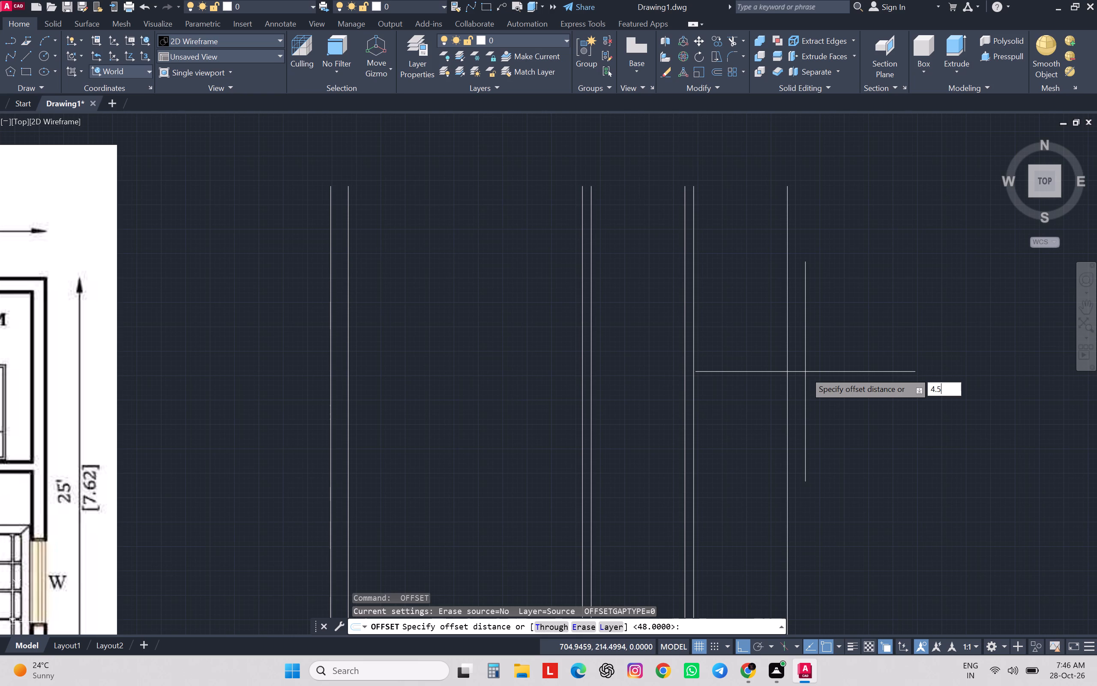
key(Return)
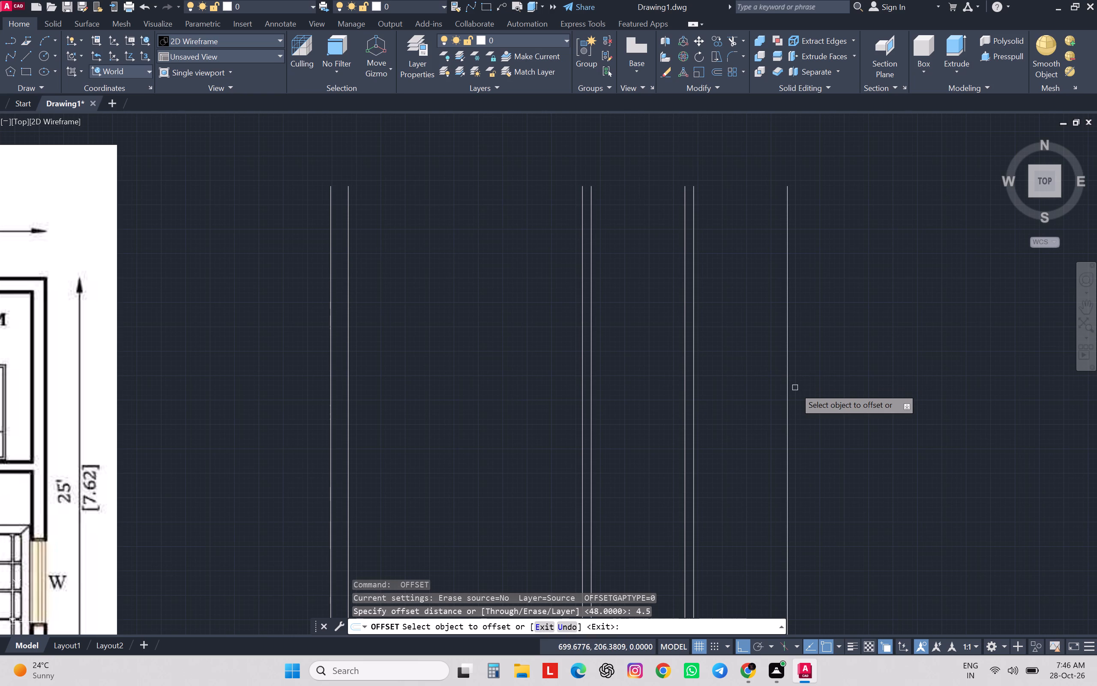
drag(787, 388, 783, 388)
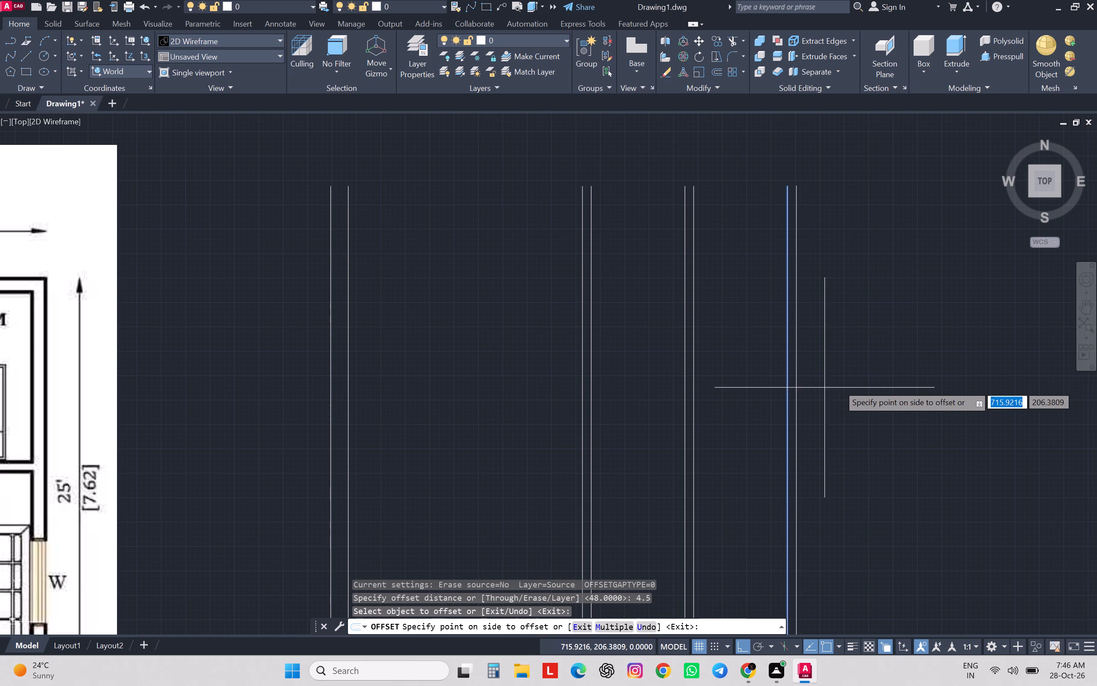
click(848, 384)
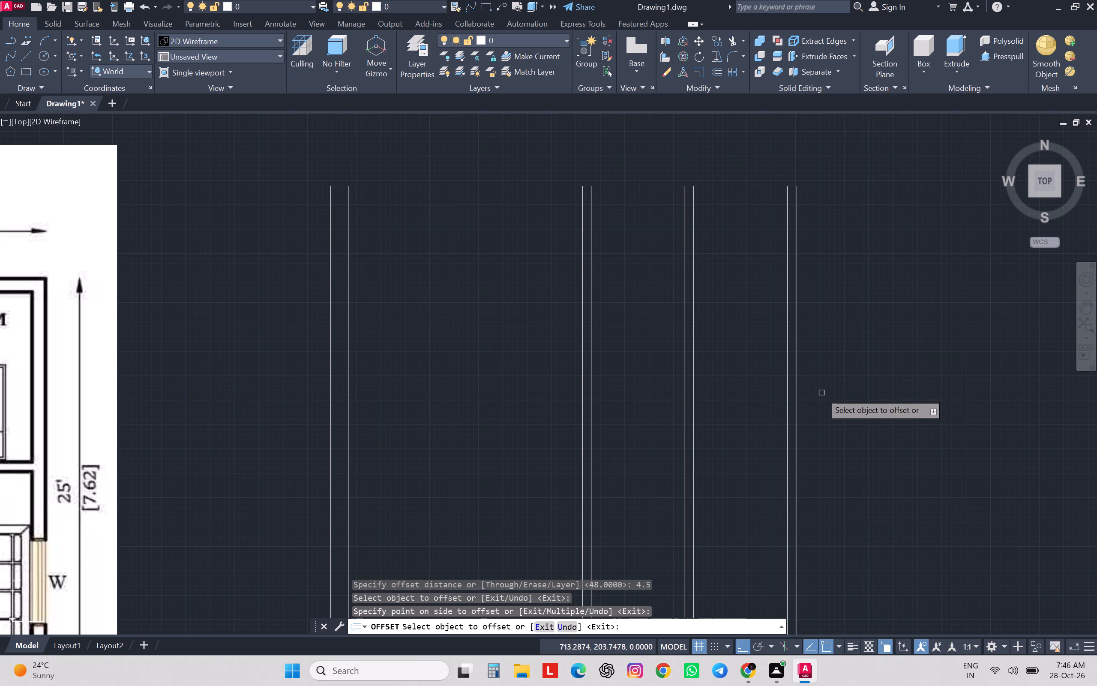
key(space)
Offset the right line of the second toilet's right wall 120 units to the right for the east bedroom's 10' width.
key(space)
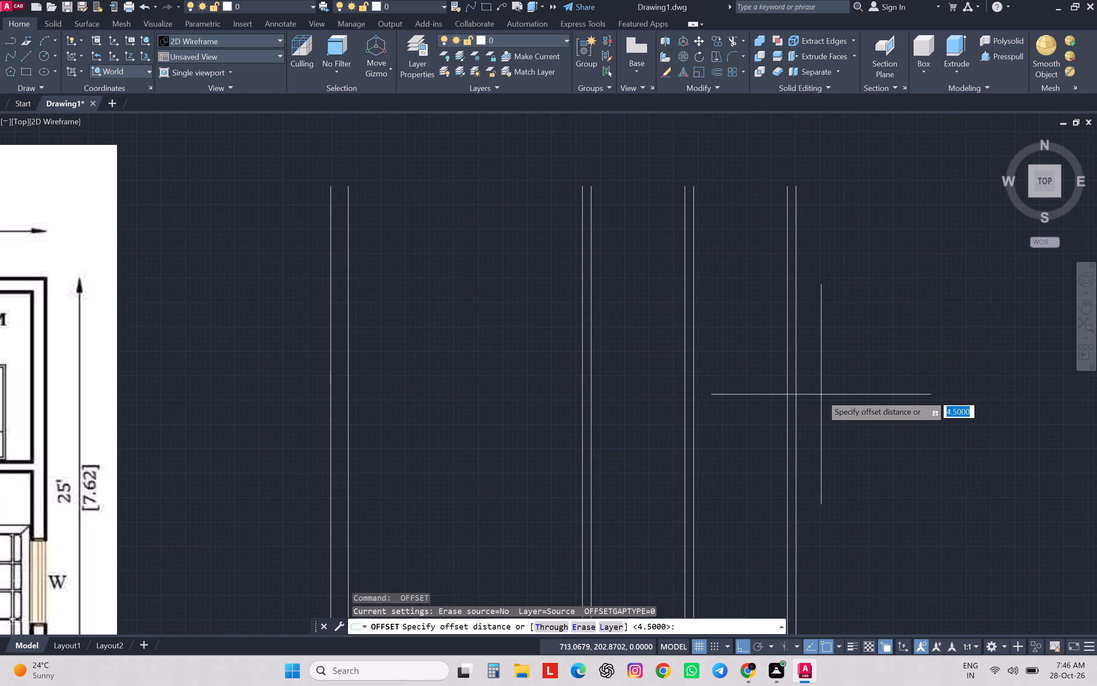
text(120)
key(Return)
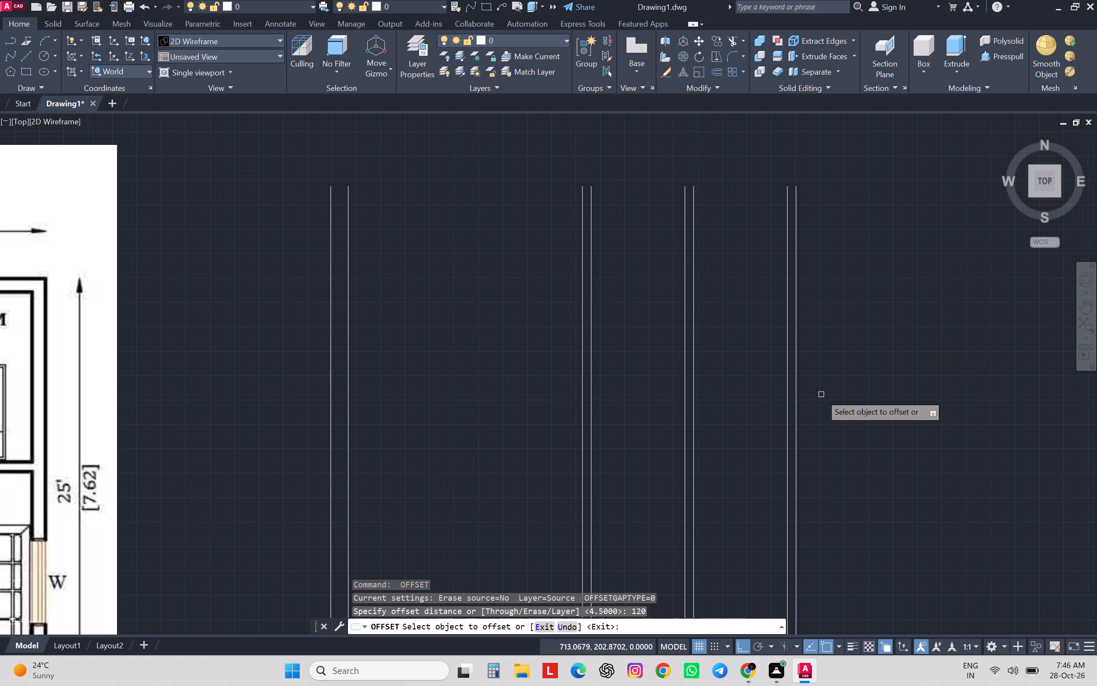
click(798, 403)
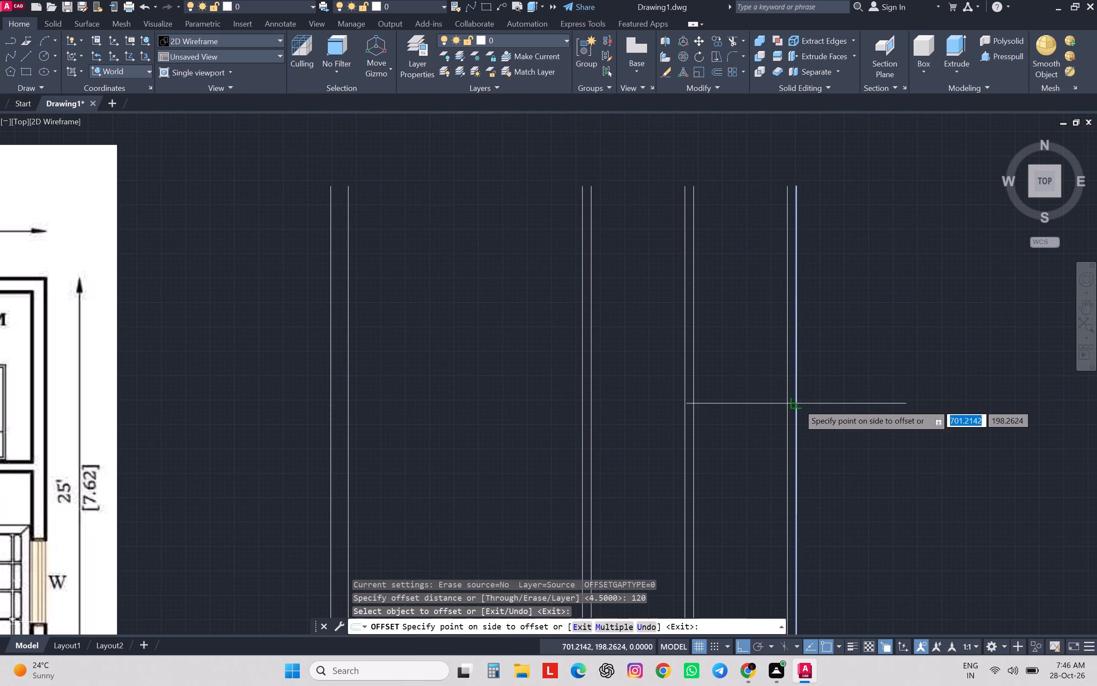
click(890, 394)
scroll(892, 373, down, 4)
scroll(926, 397, up, 1)
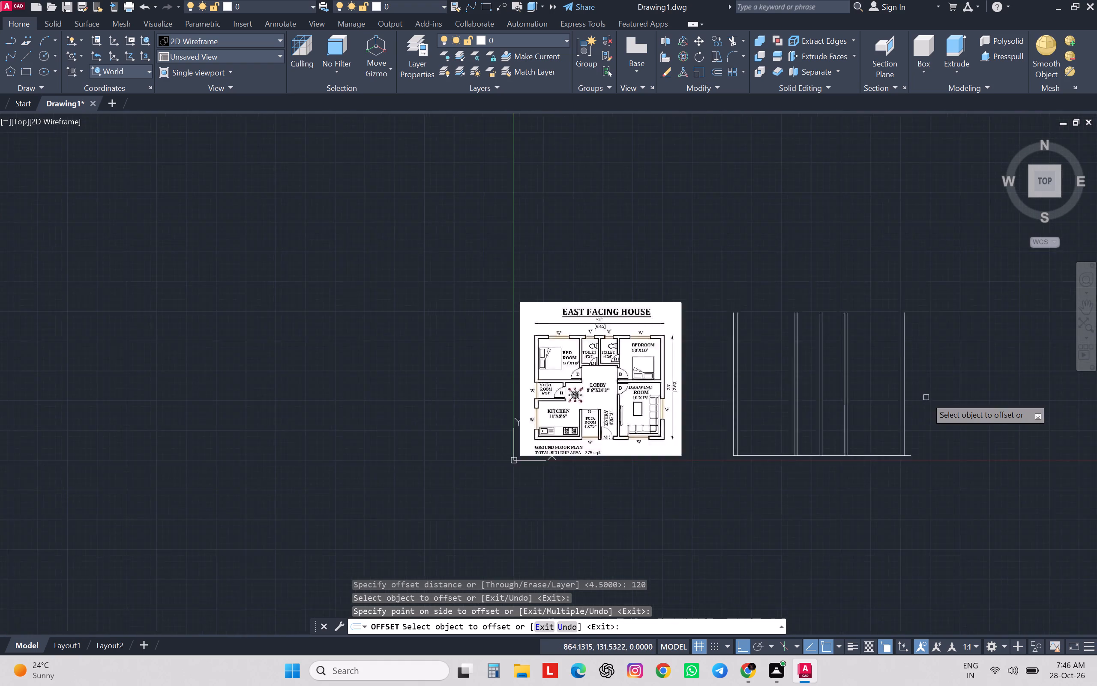
scroll(926, 397, up, 3)
key(space)
Offset the line at the east bedroom's right side 9 units to the right for the outer wall thickness.
key(space)
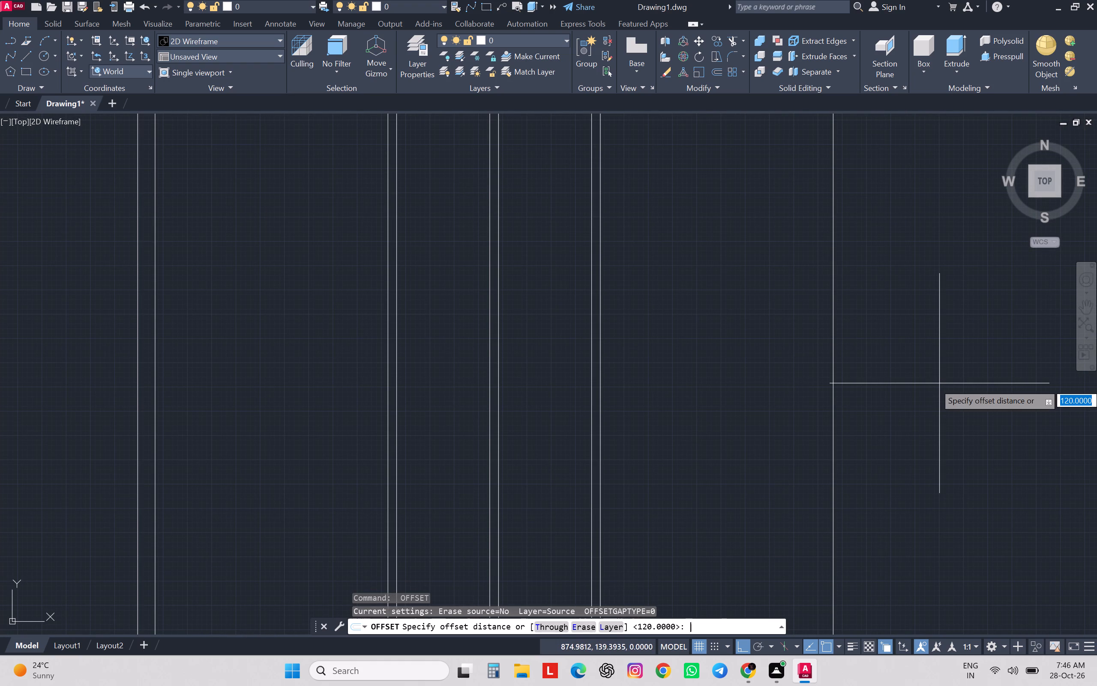
key(9)
key(Return)
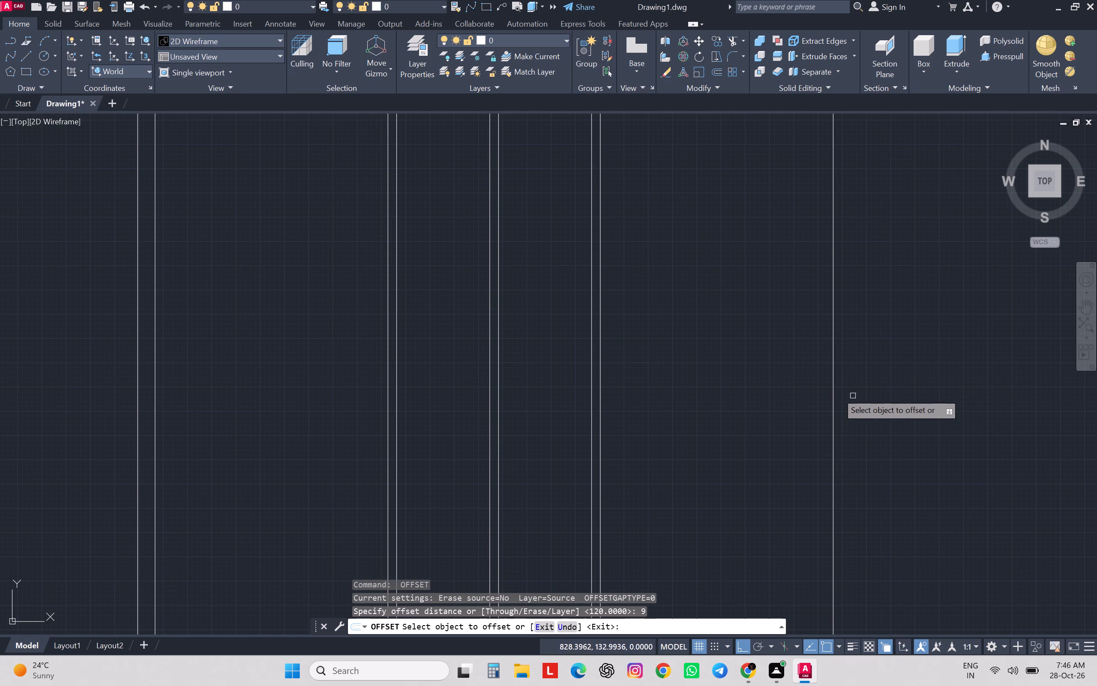
click(832, 391)
scroll(903, 350, down, 3)
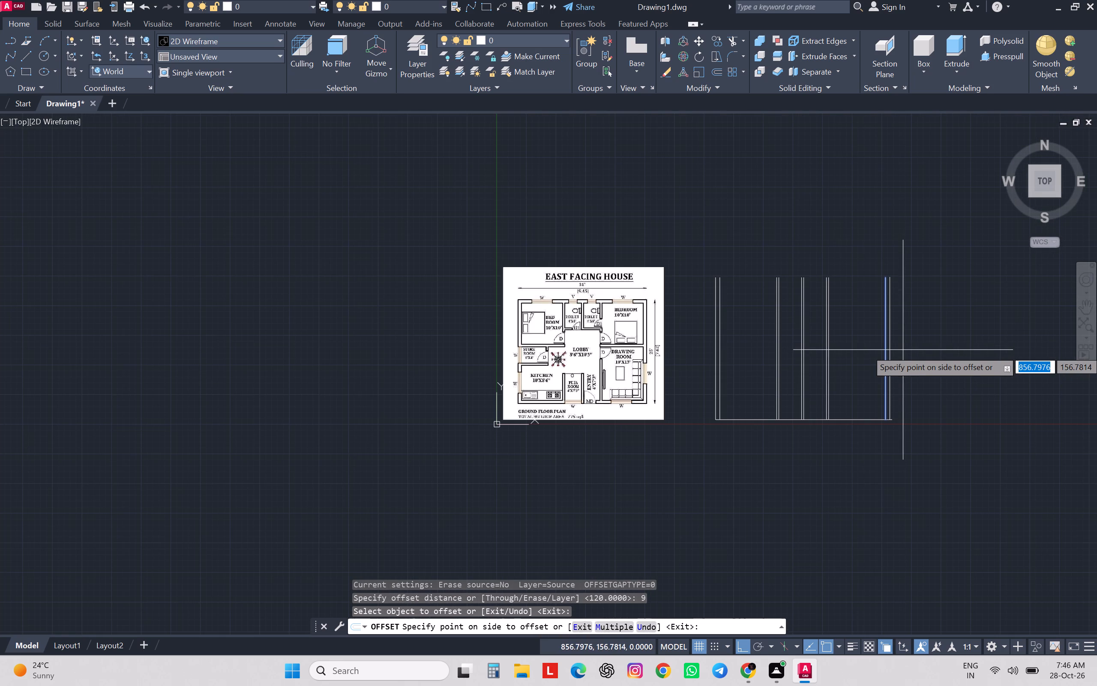
scroll(906, 430, up, 3)
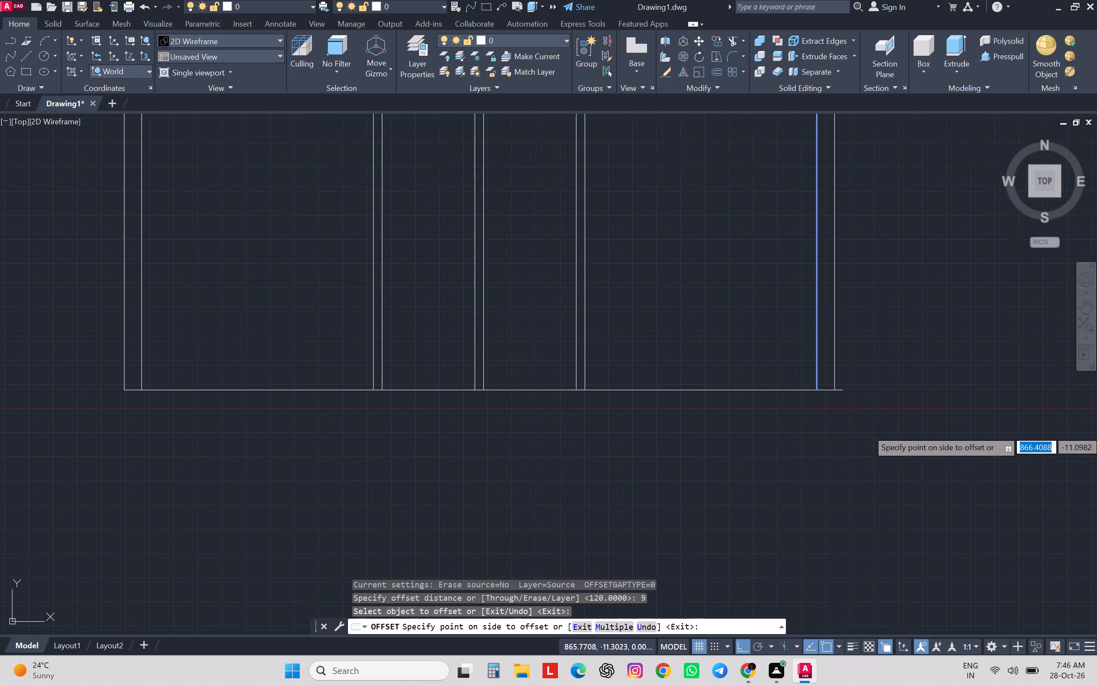
click(938, 438)
scroll(851, 398, up, 2)
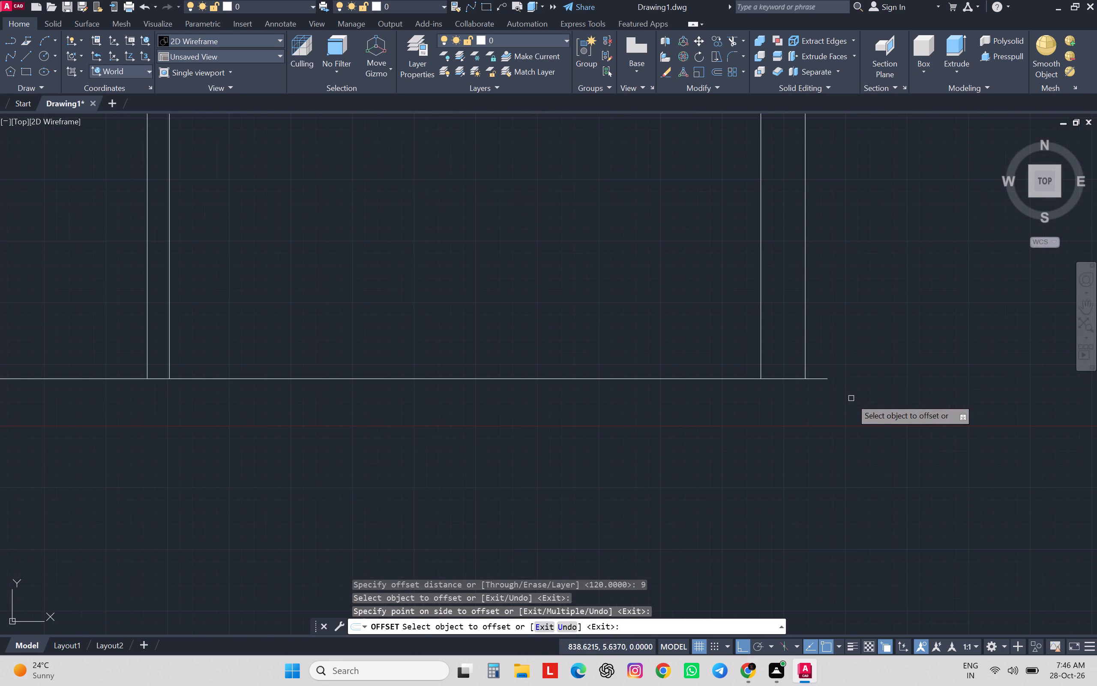
key(Escape)
key(Escape)
key(Escape)
key(Escape)
key(Escape)
Check with an aligned dimension how far the bottom line extends past the east outer wall.
text(da)
key(space)
scroll(832, 387, up, 2)
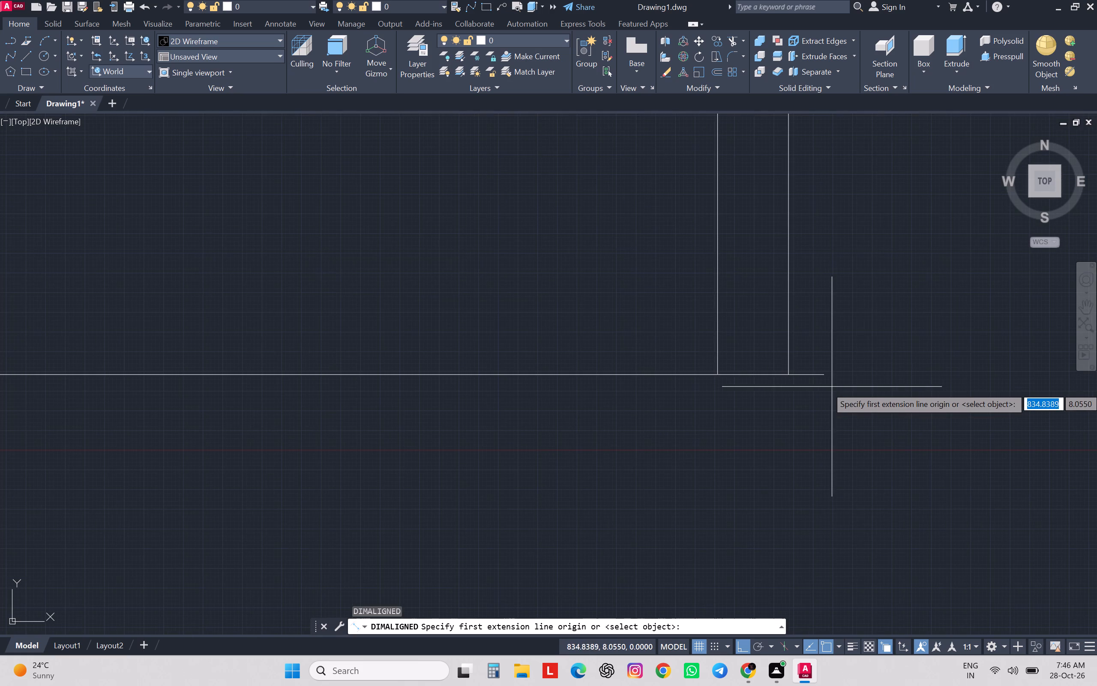
click(825, 377)
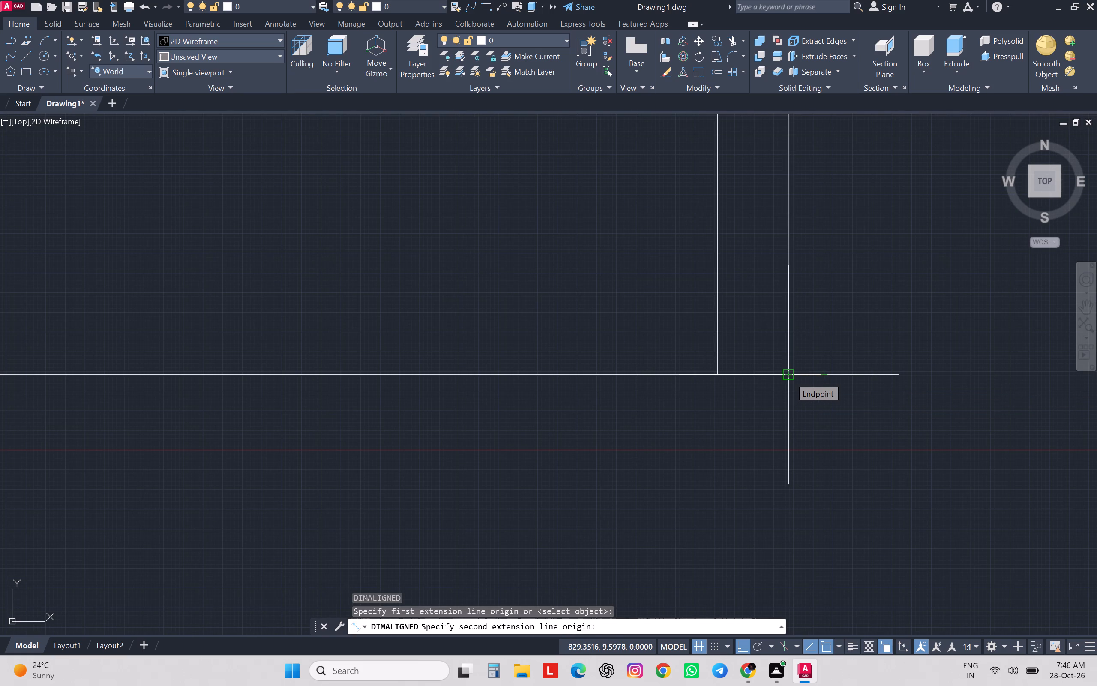
scroll(789, 376, down, 3)
scroll(788, 376, up, 4)
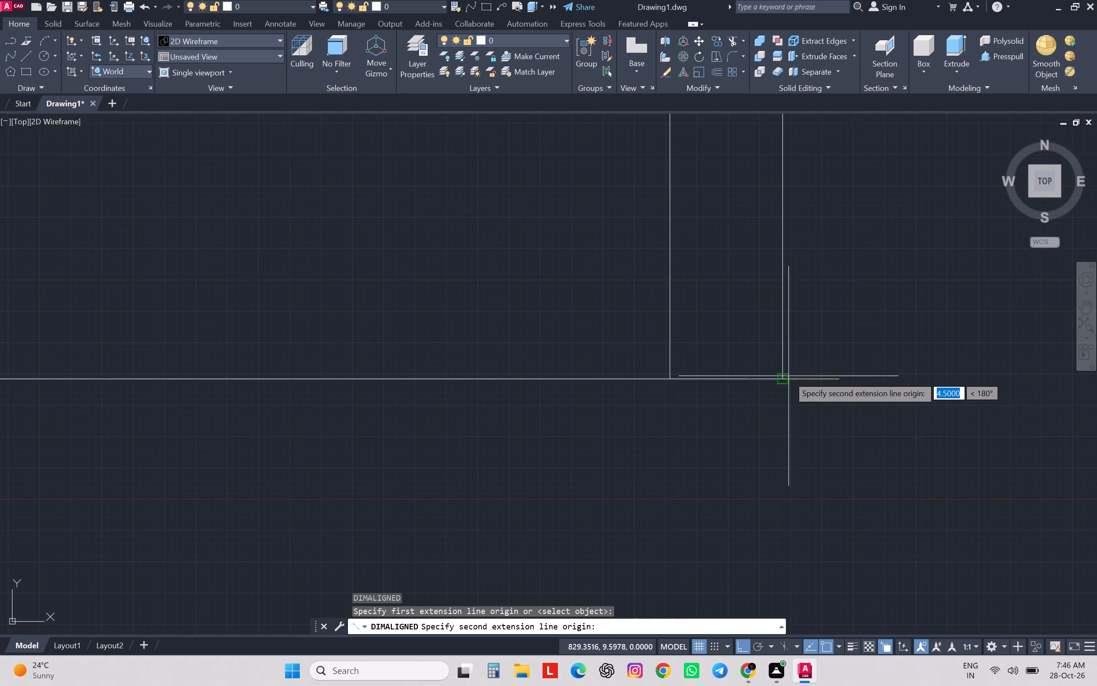
key(Escape)
Check the east outer wall's thickness at the bottom line with an aligned dimension.
scroll(786, 392, left, 1)
key(space)
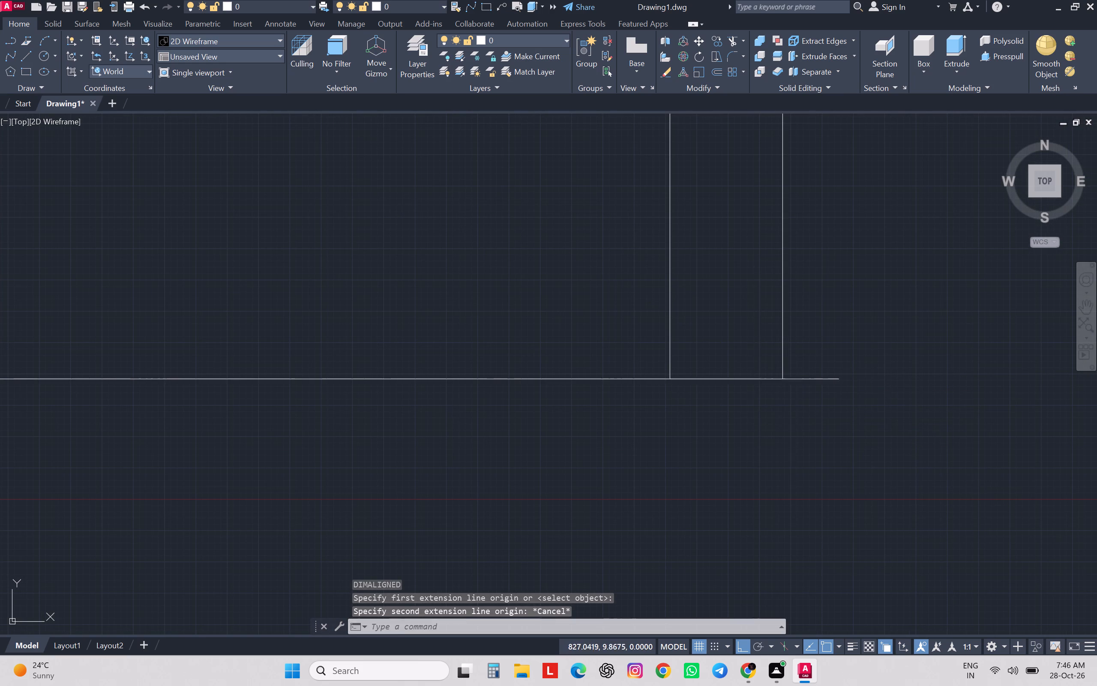
click(783, 379)
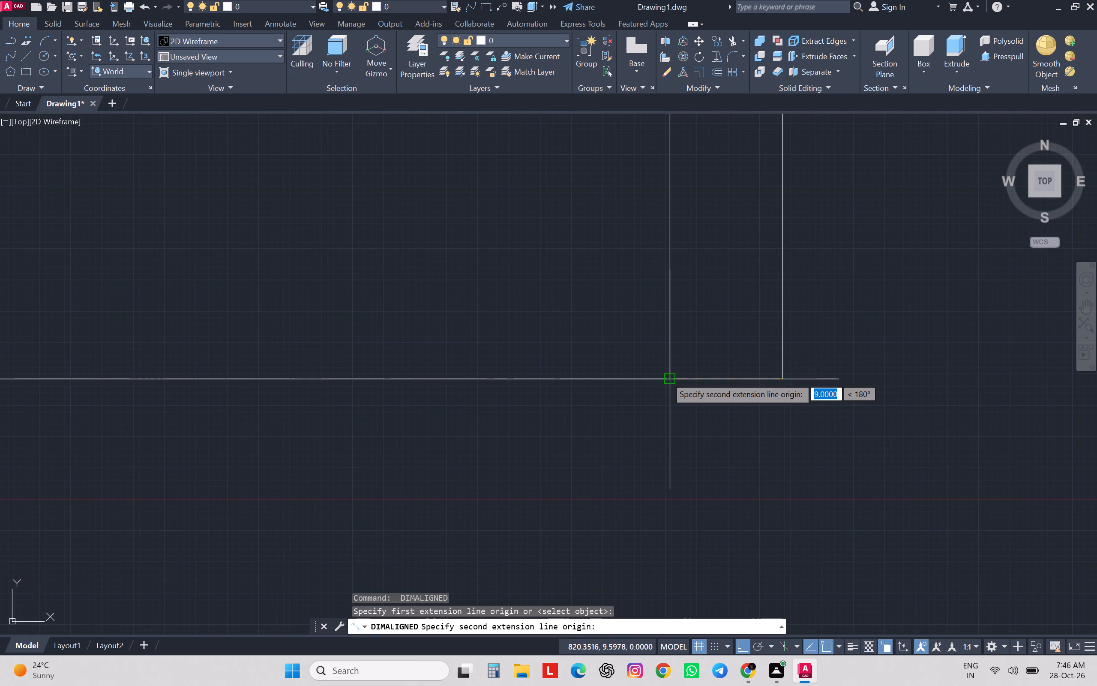
key(space)
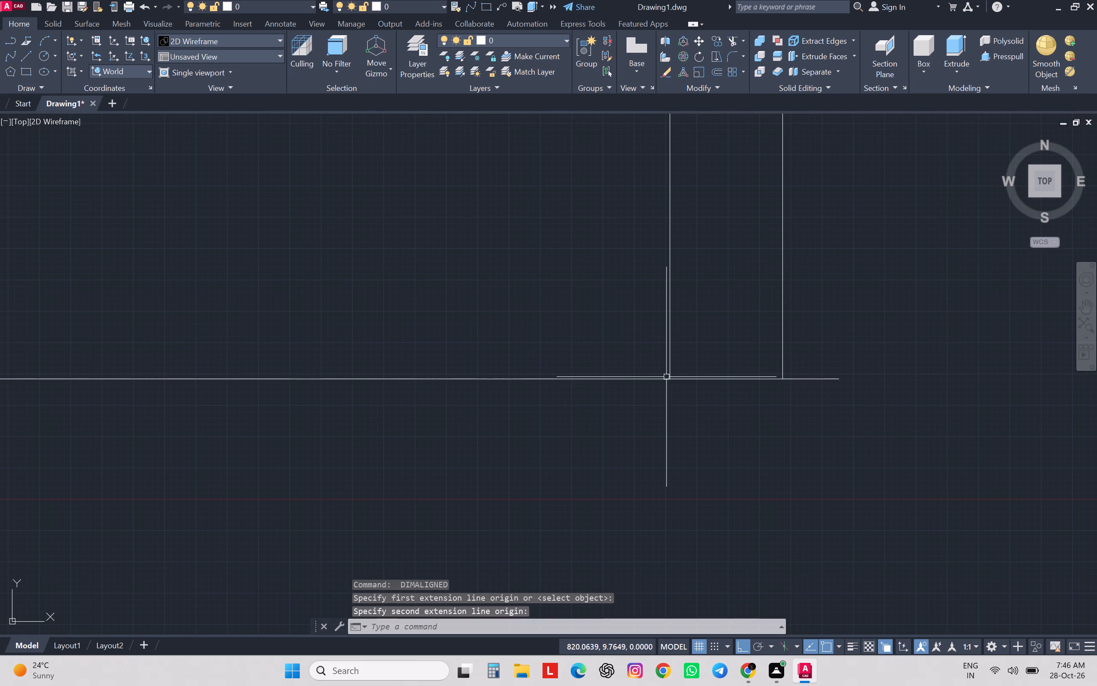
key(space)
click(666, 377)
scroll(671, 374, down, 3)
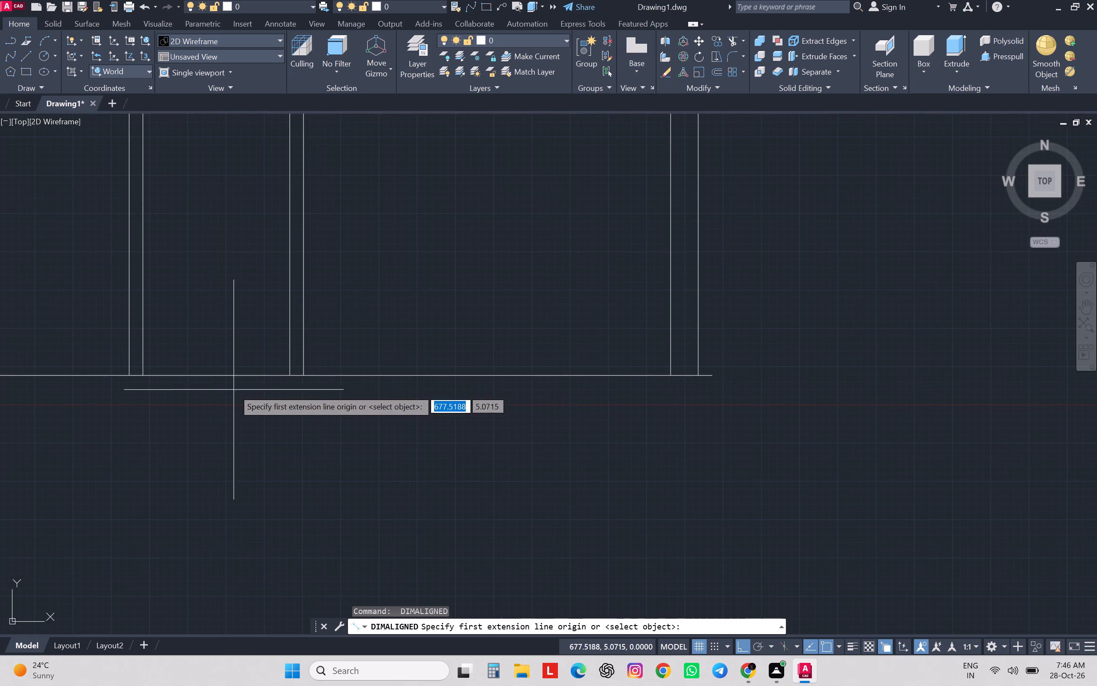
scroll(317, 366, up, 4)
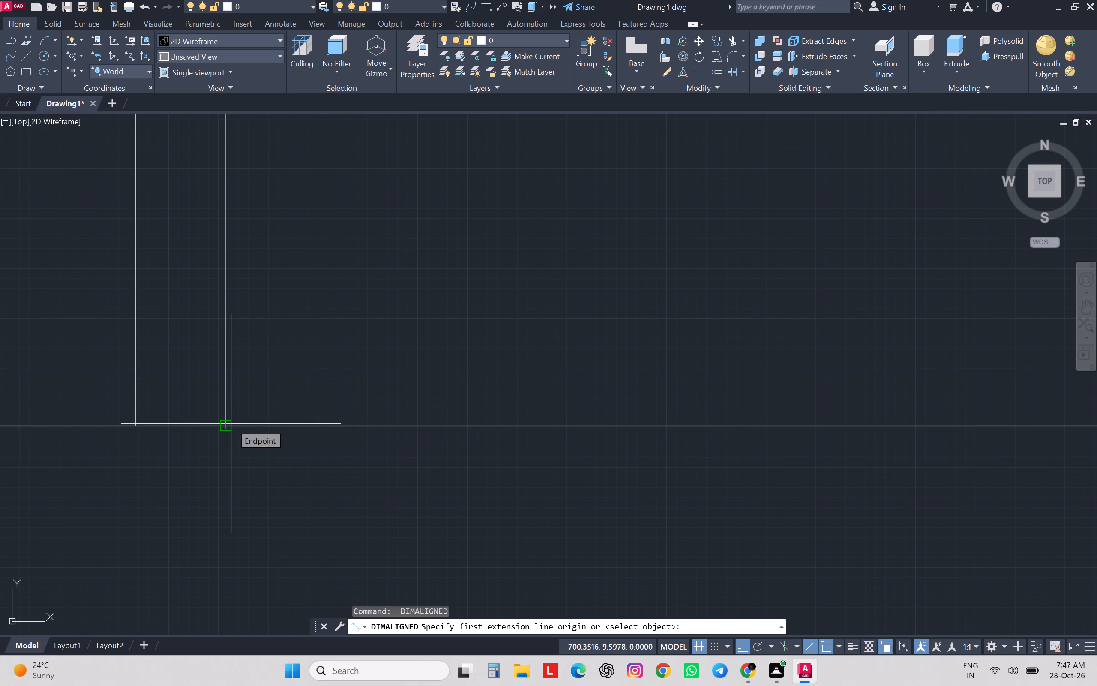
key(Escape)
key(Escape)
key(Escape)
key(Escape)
Check the east bedroom's clear width with an aligned dimension between the top endpoints of its inner wall lines.
scroll(231, 424, down, 7)
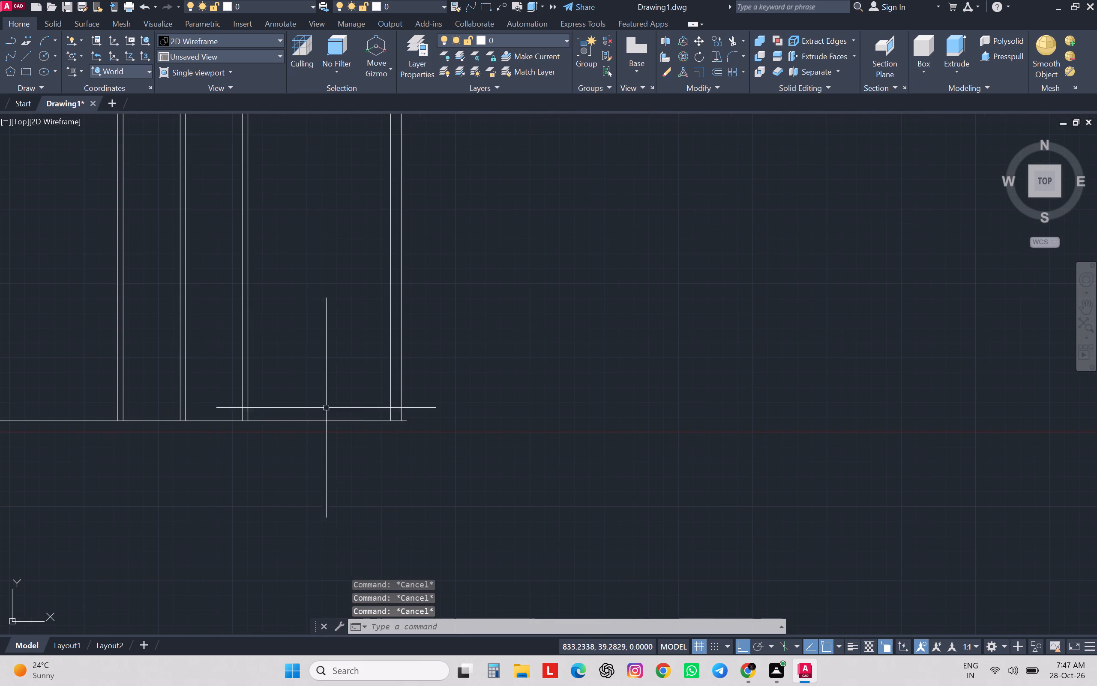
middle_drag(451, 319, 635, 490)
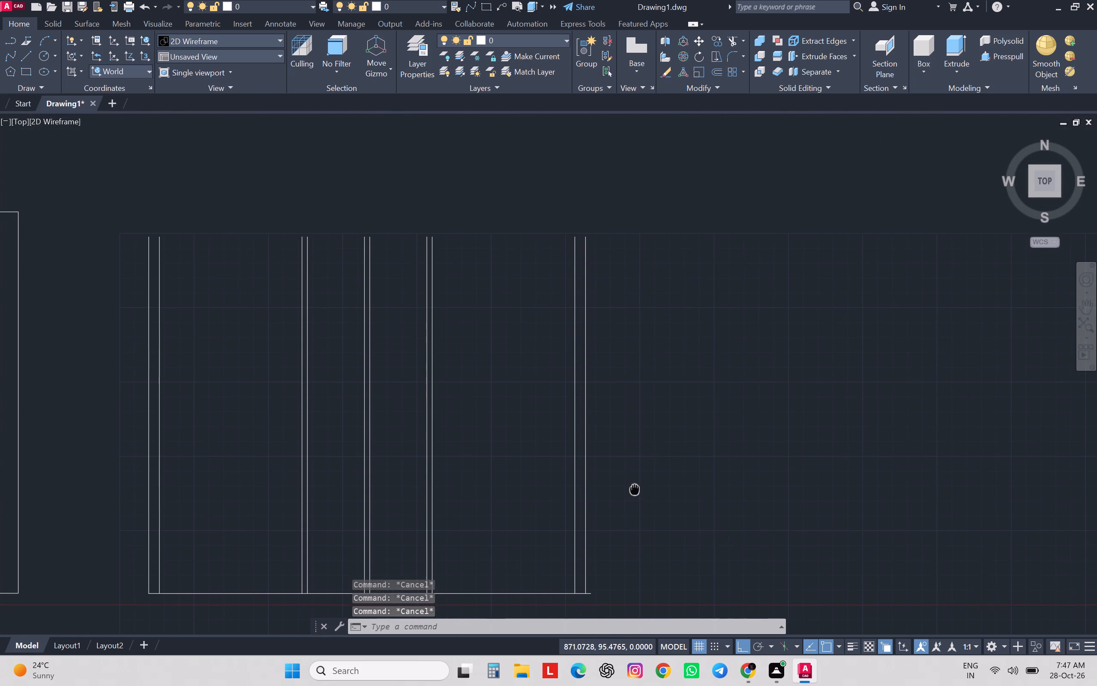
key(space)
key(space)
key(space)
key(space)
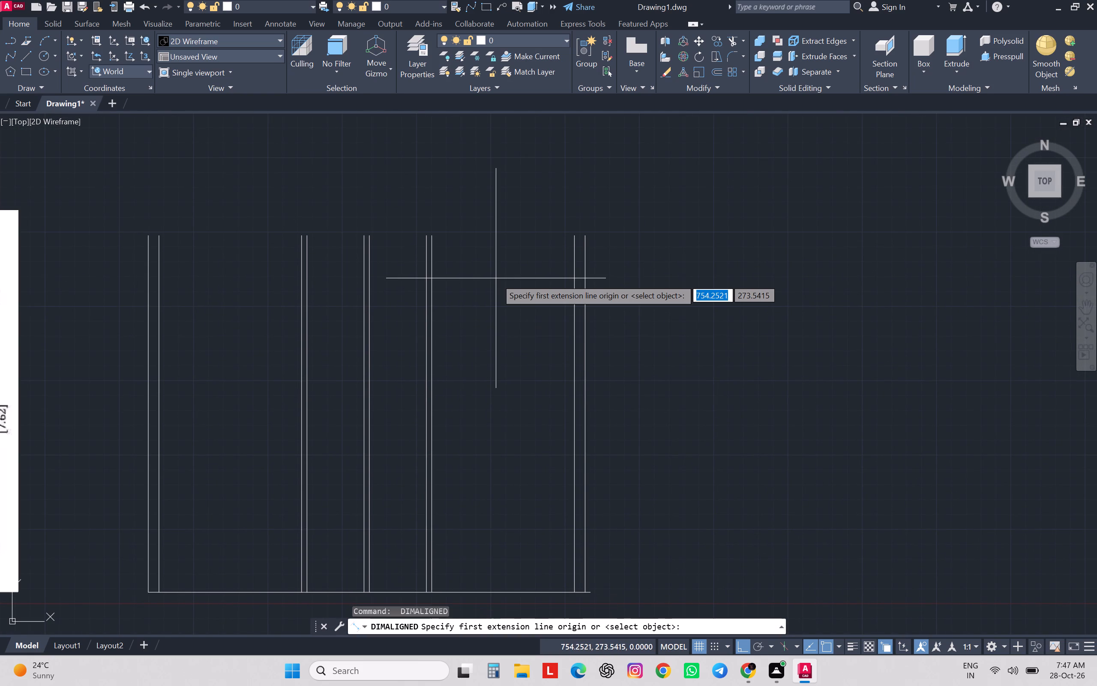
scroll(434, 252, up, 3)
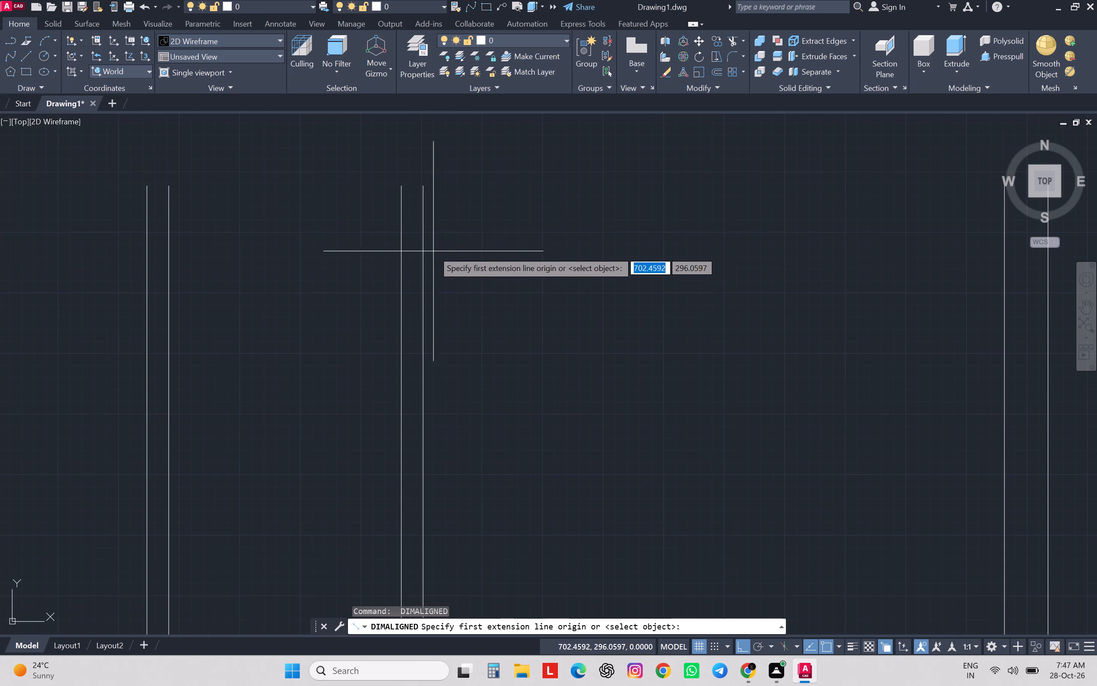
click(423, 190)
scroll(423, 190, down, 2)
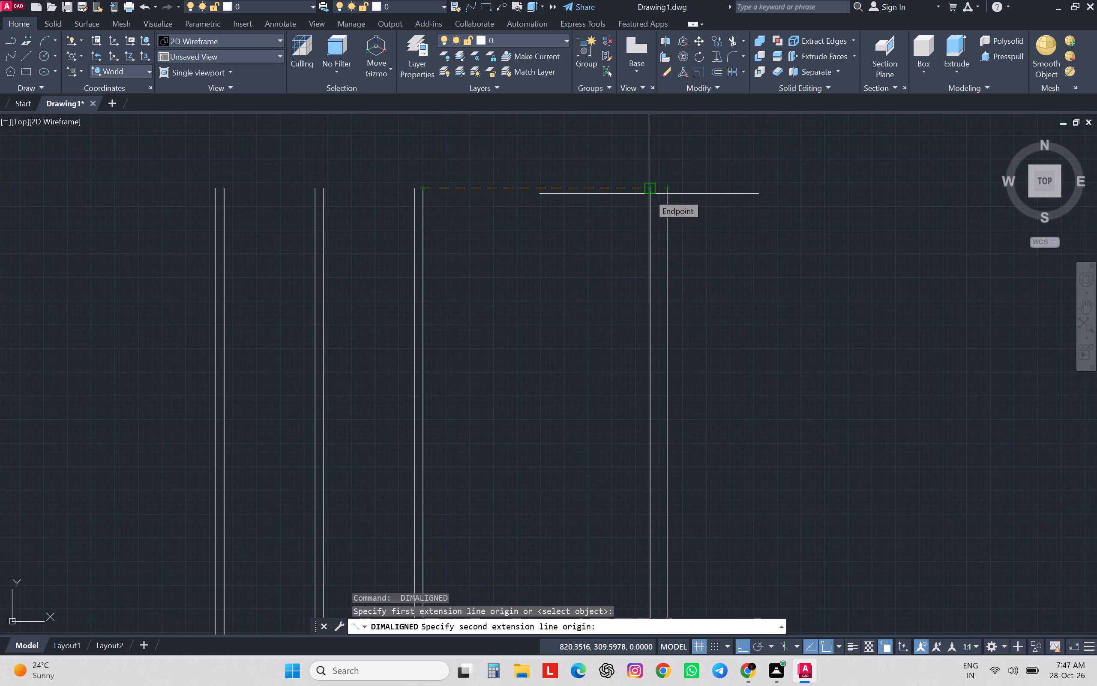
click(649, 194)
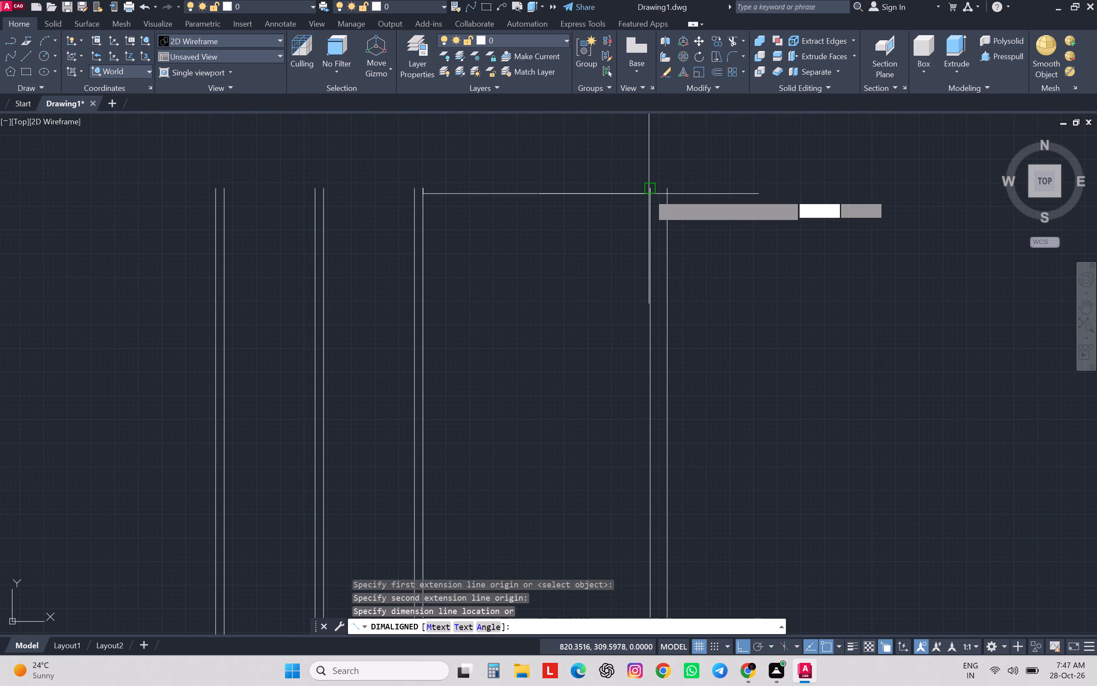
scroll(523, 236, up, 5)
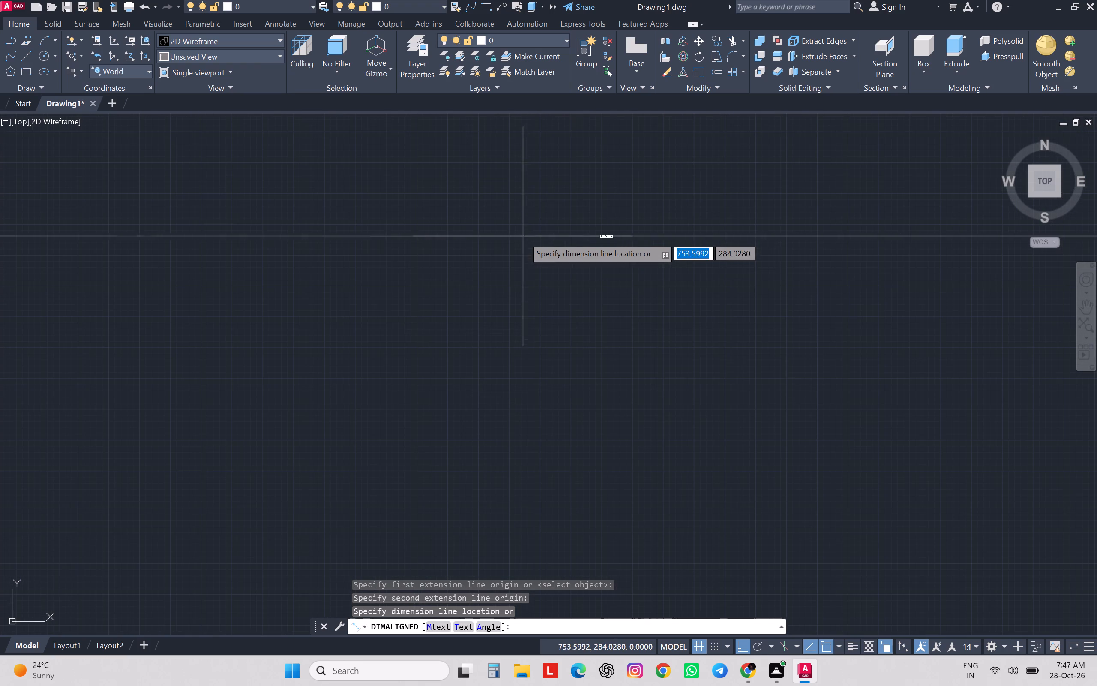
scroll(581, 235, up, 4)
scroll(613, 234, down, 9)
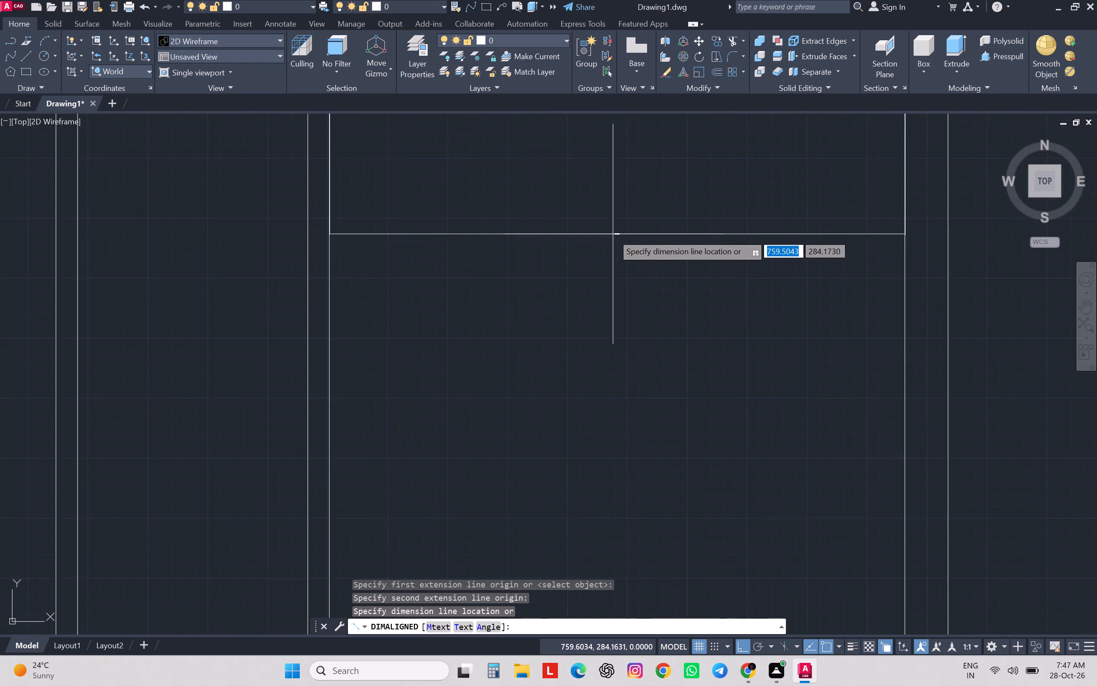
scroll(613, 234, down, 1)
key(Escape)
scroll(540, 221, up, 1)
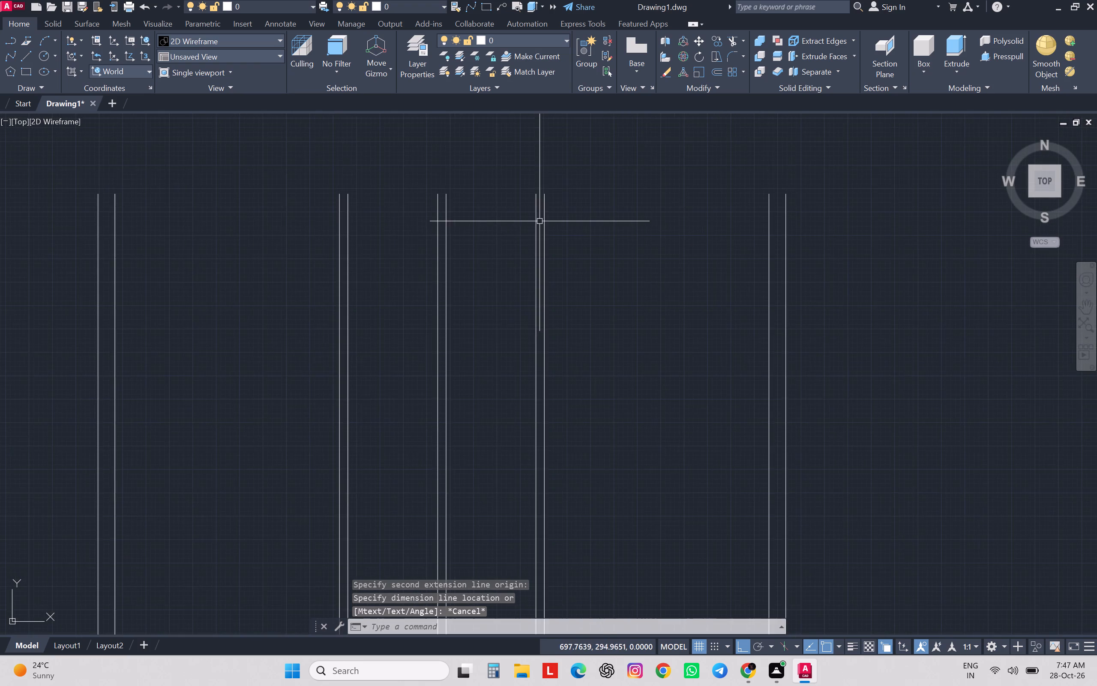
Check the east toilet's clear width with an aligned dimension between its inner wall lines at the bottom line.
scroll(540, 221, down, 2)
scroll(542, 440, up, 3)
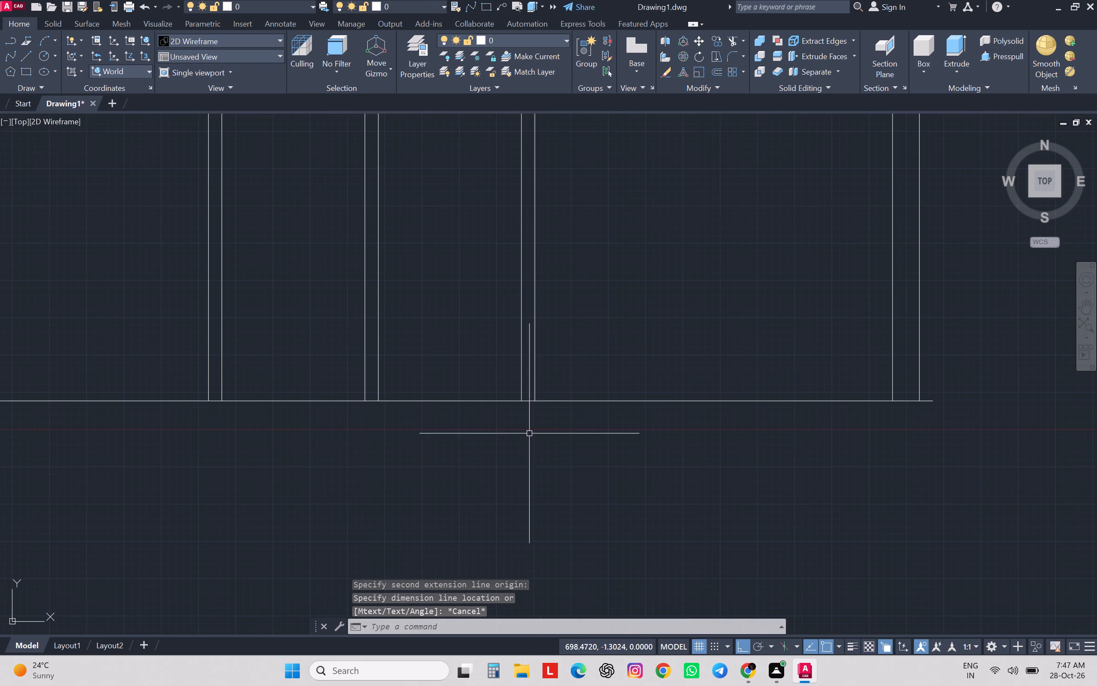
key(space)
click(524, 405)
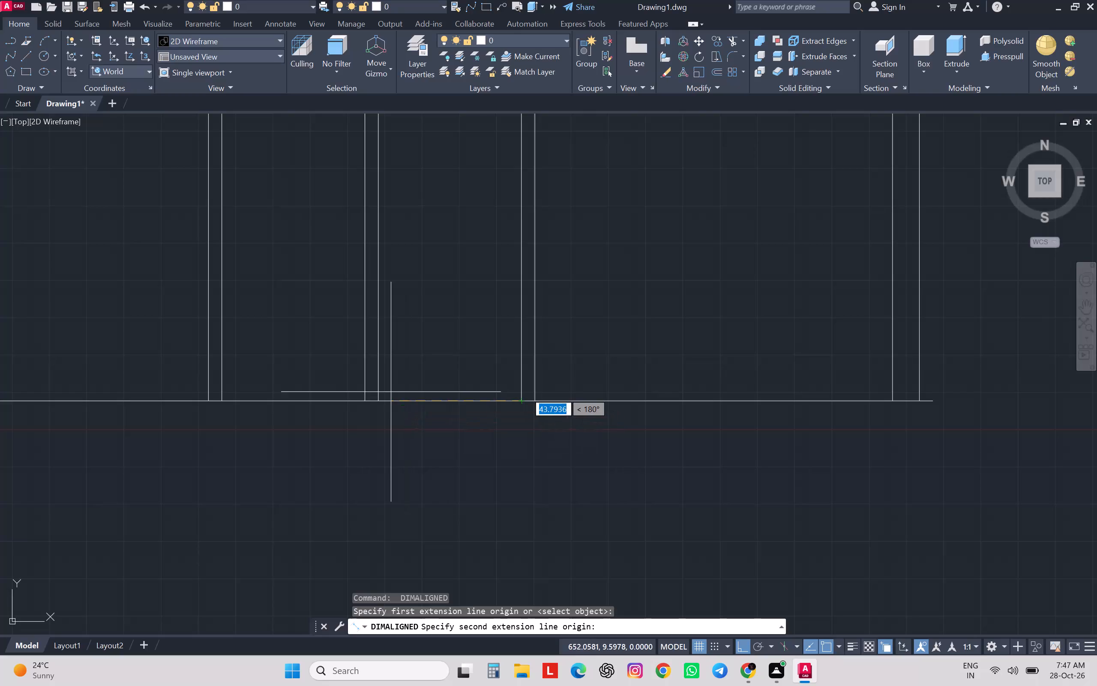
key(space)
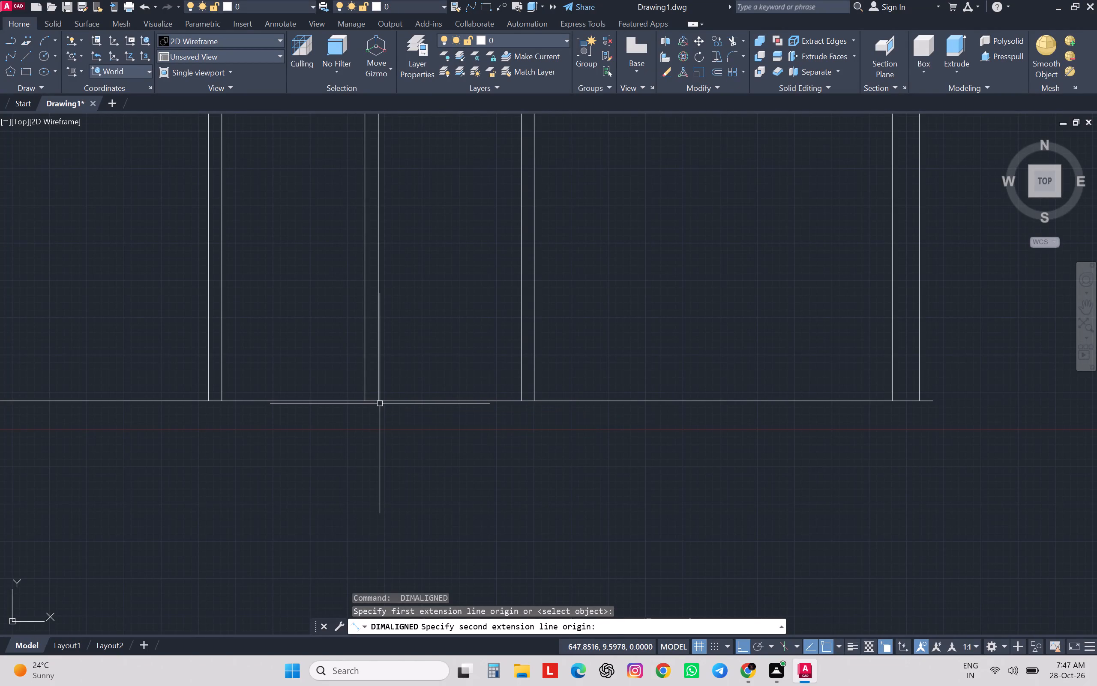
Check the thickness of the wall between the two toilets with an aligned dimension at the bottom line.
key(space)
click(380, 403)
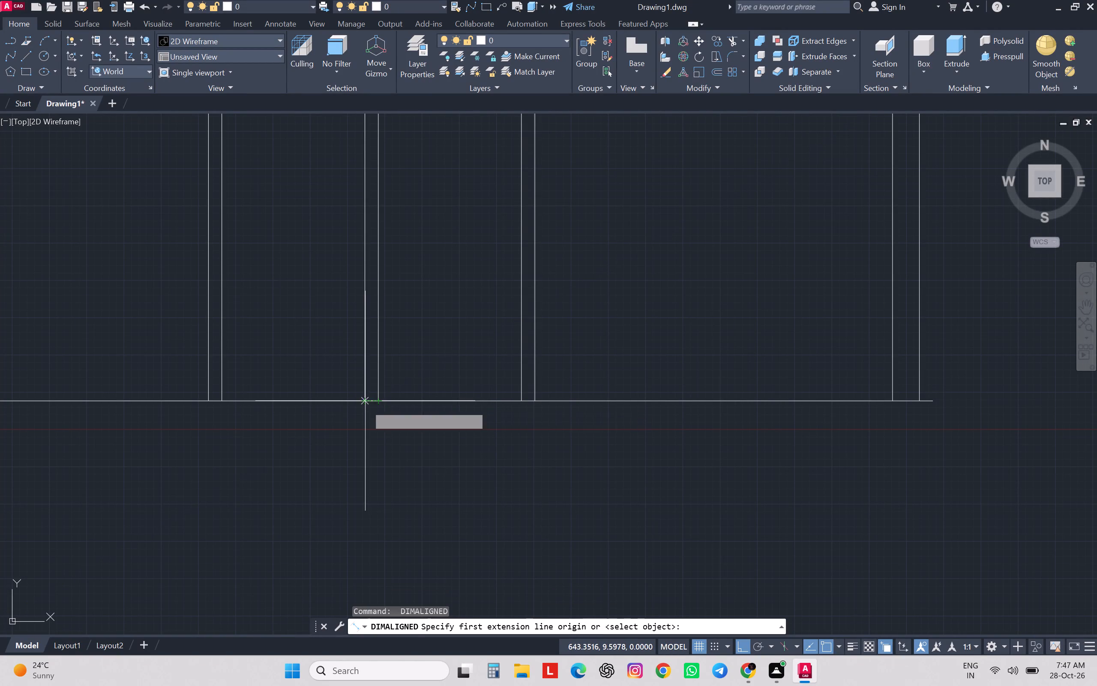
click(365, 404)
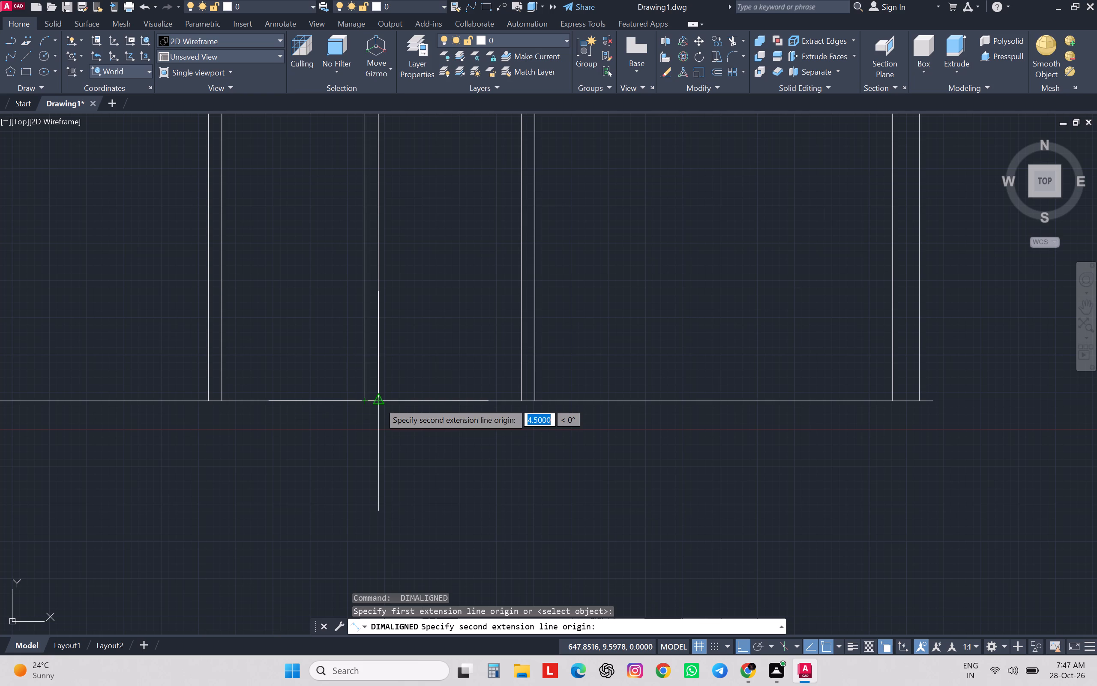
key(space)
Check the west toilet's clear width with an aligned dimension along the bottom line.
key(space)
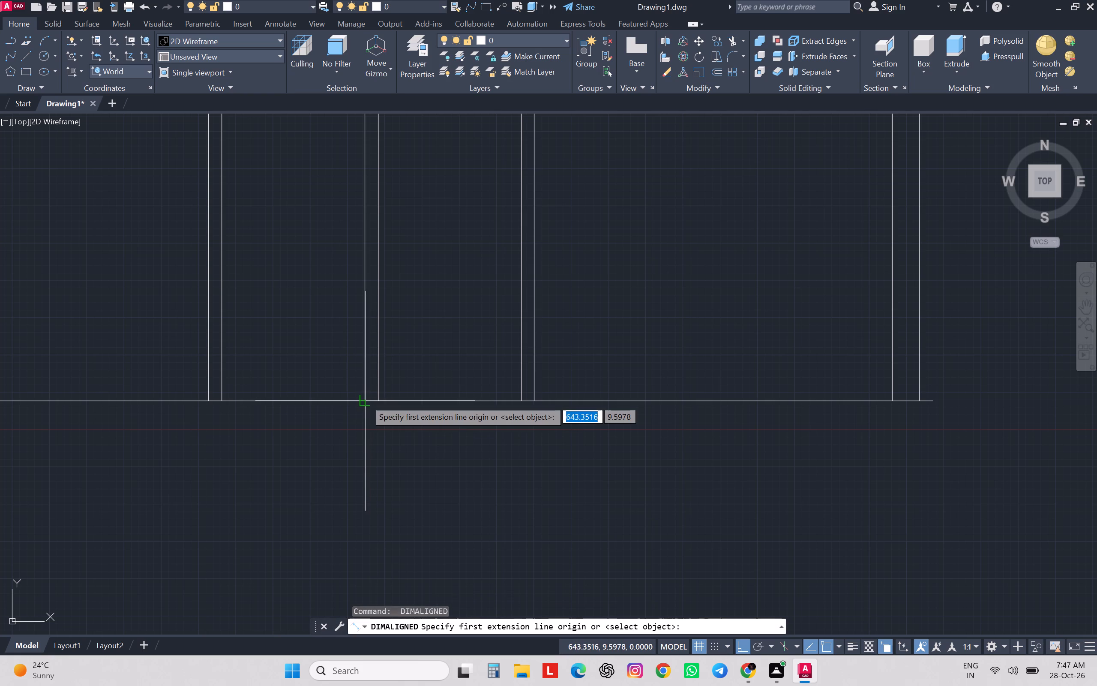
click(366, 400)
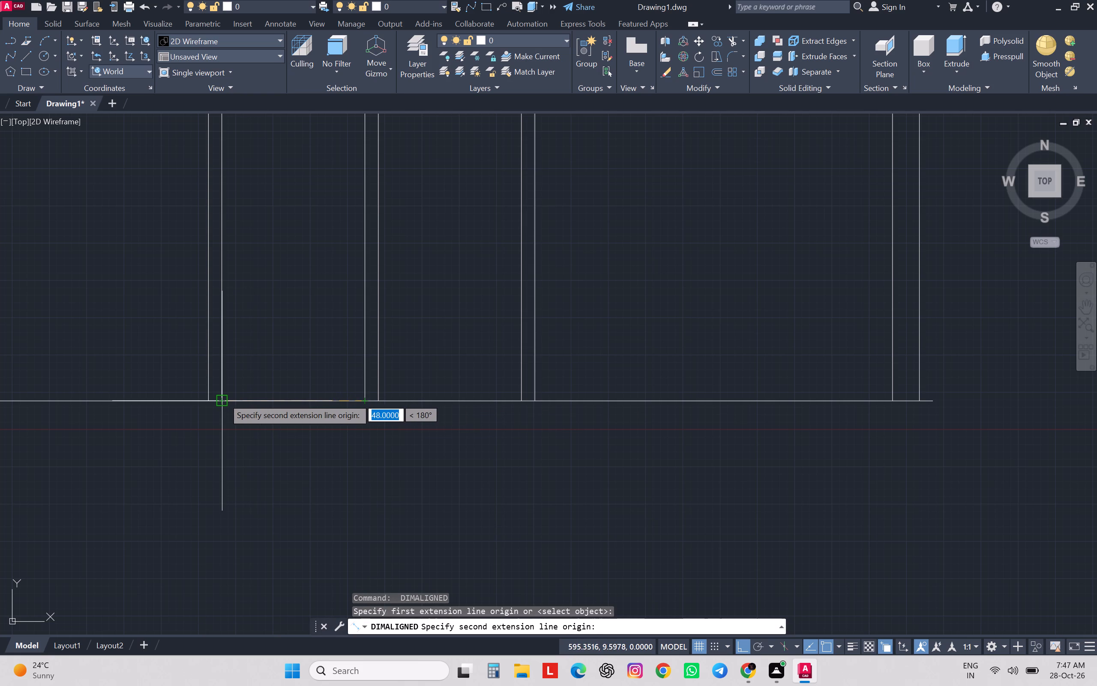
key(space)
Check the west bedroom's clear width with an aligned dimension along the bottom line, without placing it.
key(space)
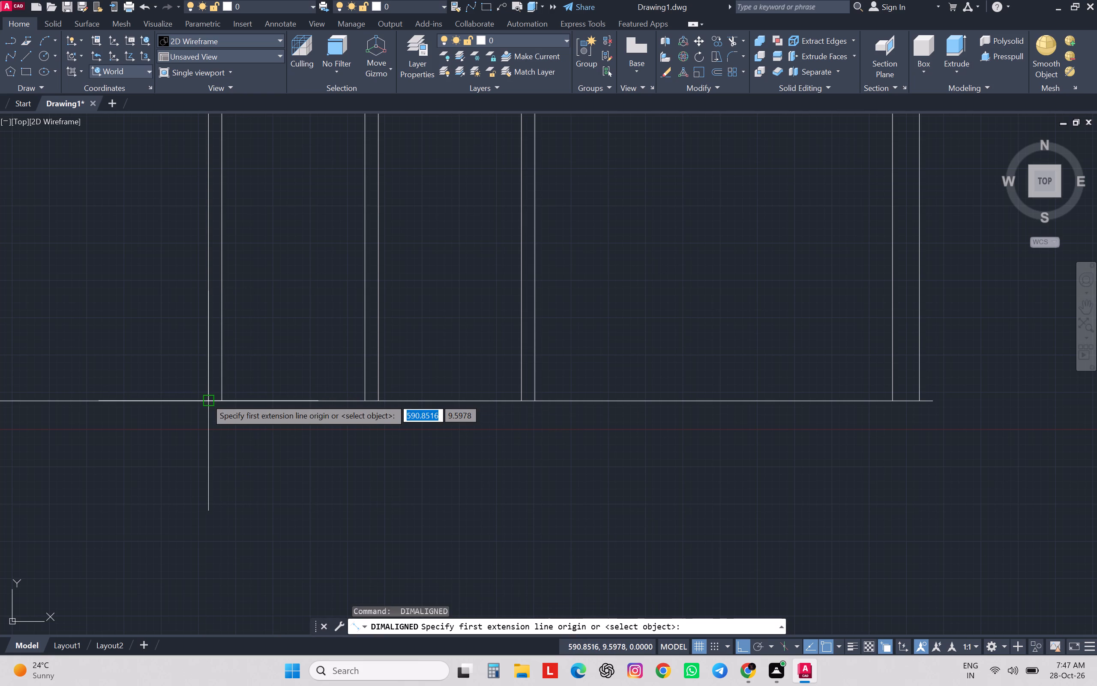
click(207, 399)
scroll(223, 397, down, 4)
middle_drag(263, 393, 456, 423)
scroll(263, 393, down, 1)
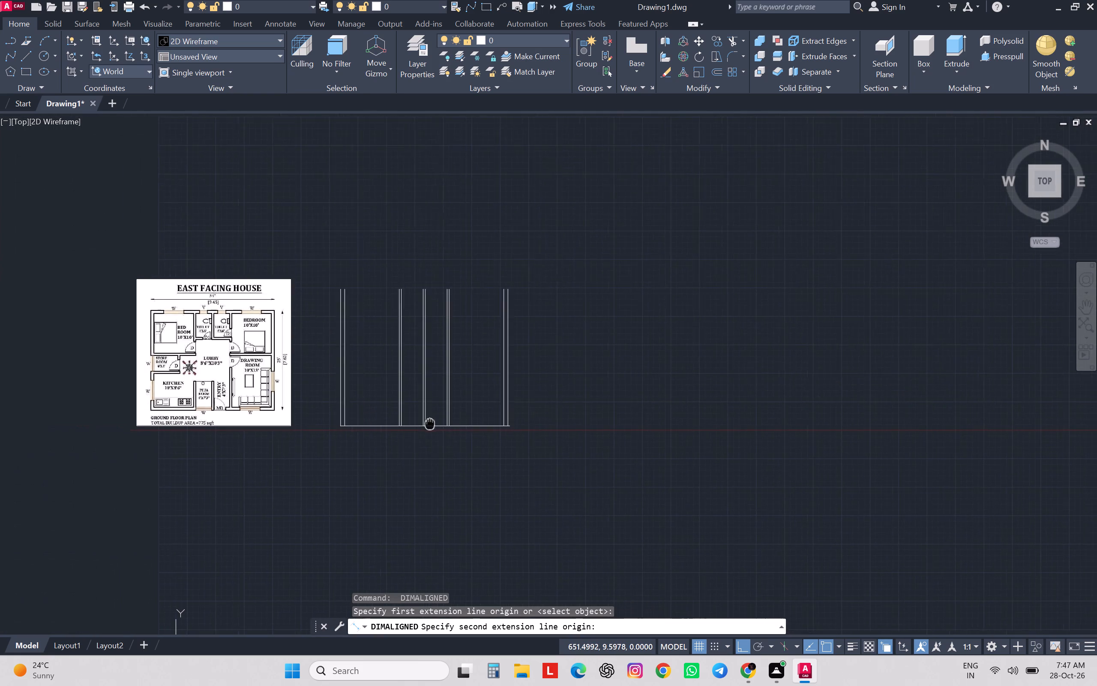
middle_drag(456, 423, 546, 420)
scroll(460, 414, up, 4)
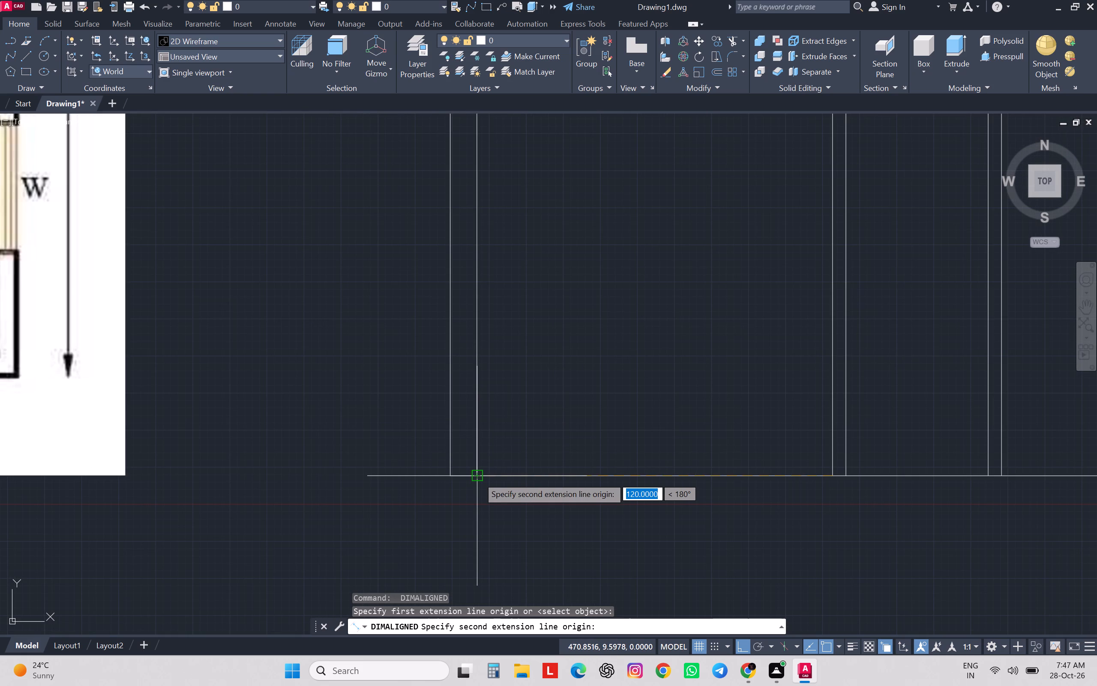
key(Escape)
key(Escape)
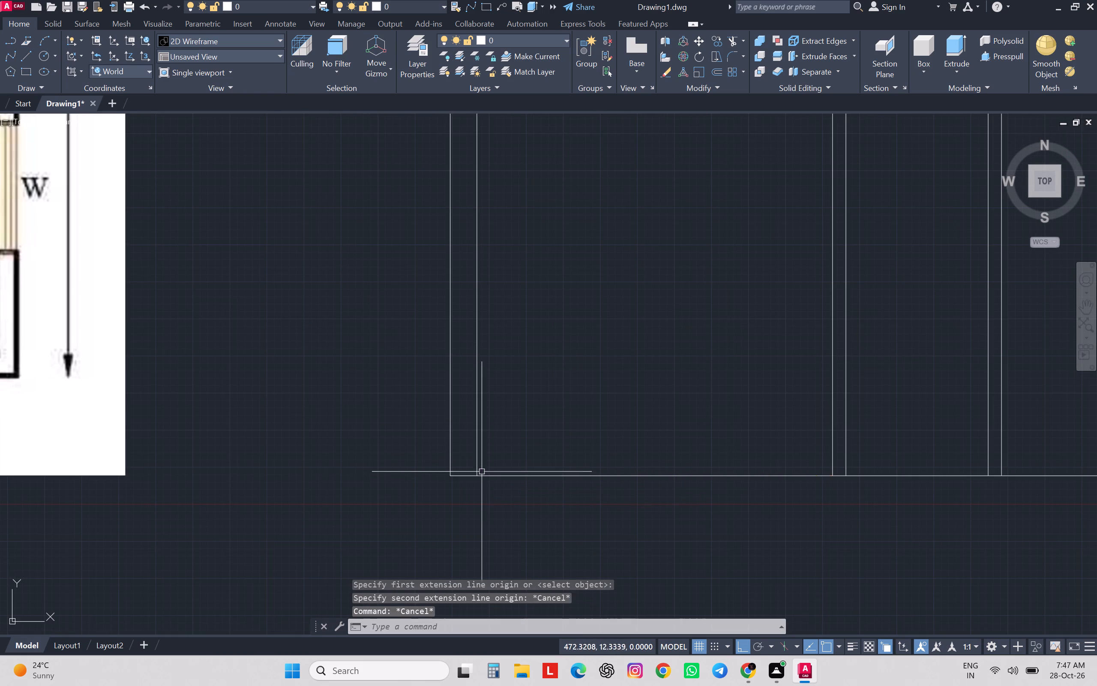
key(Escape)
Check the thickness of the wall between the west bedroom and west toilet with an aligned dimension at the bottom line.
scroll(480, 458, down, 3)
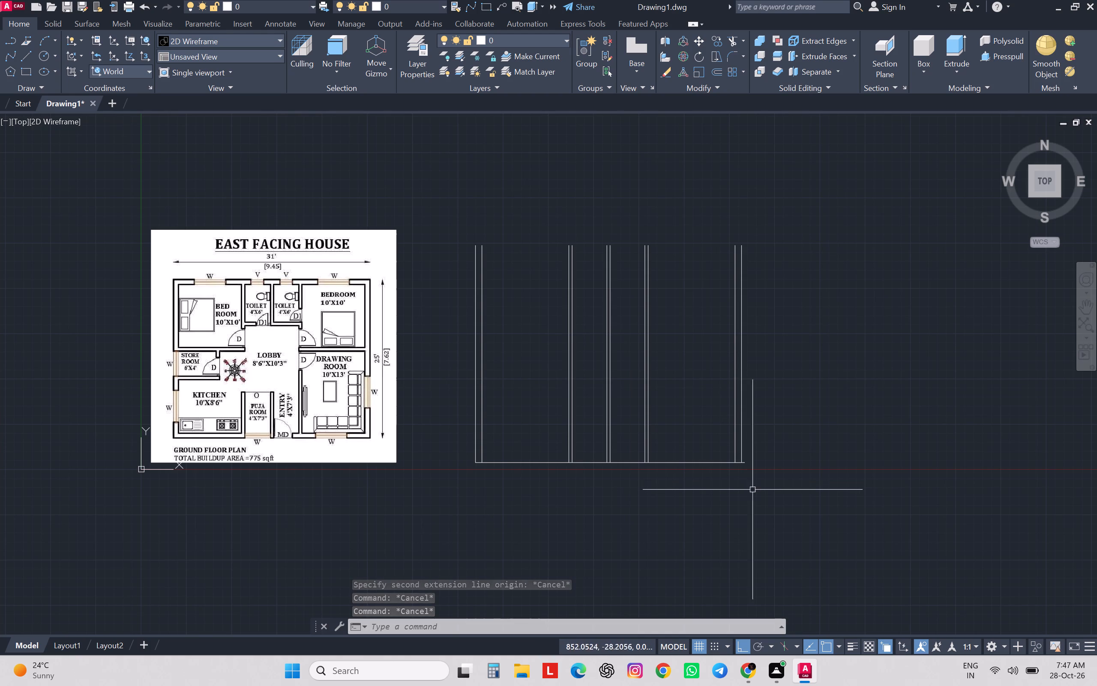
scroll(620, 443, up, 2)
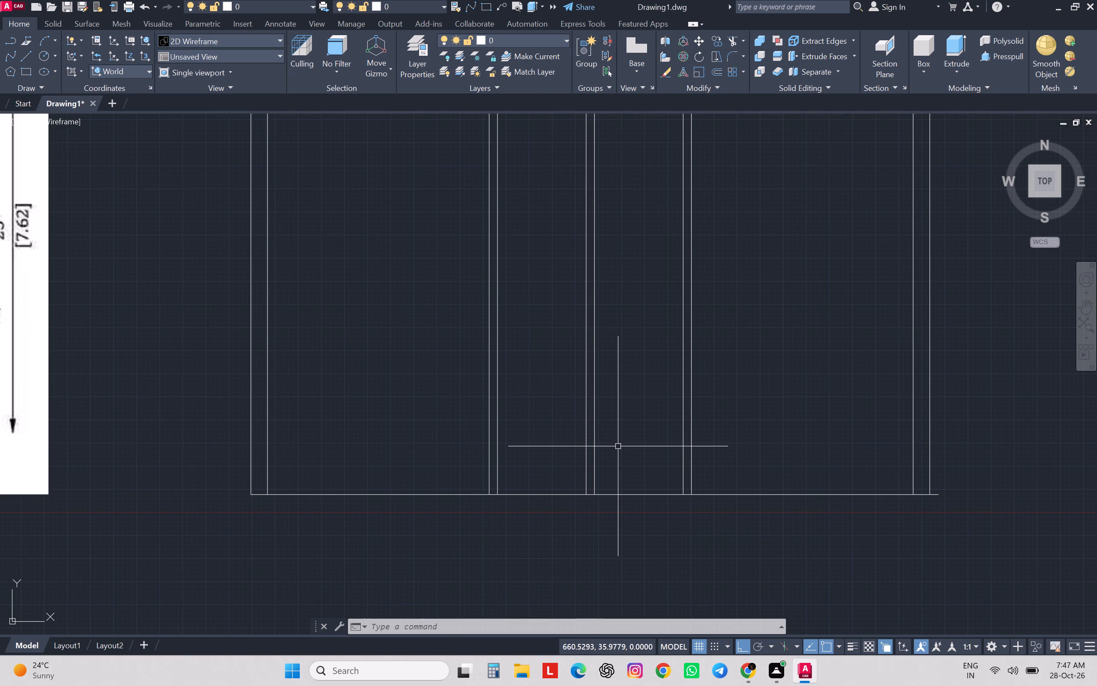
key(space)
scroll(492, 503, up, 3)
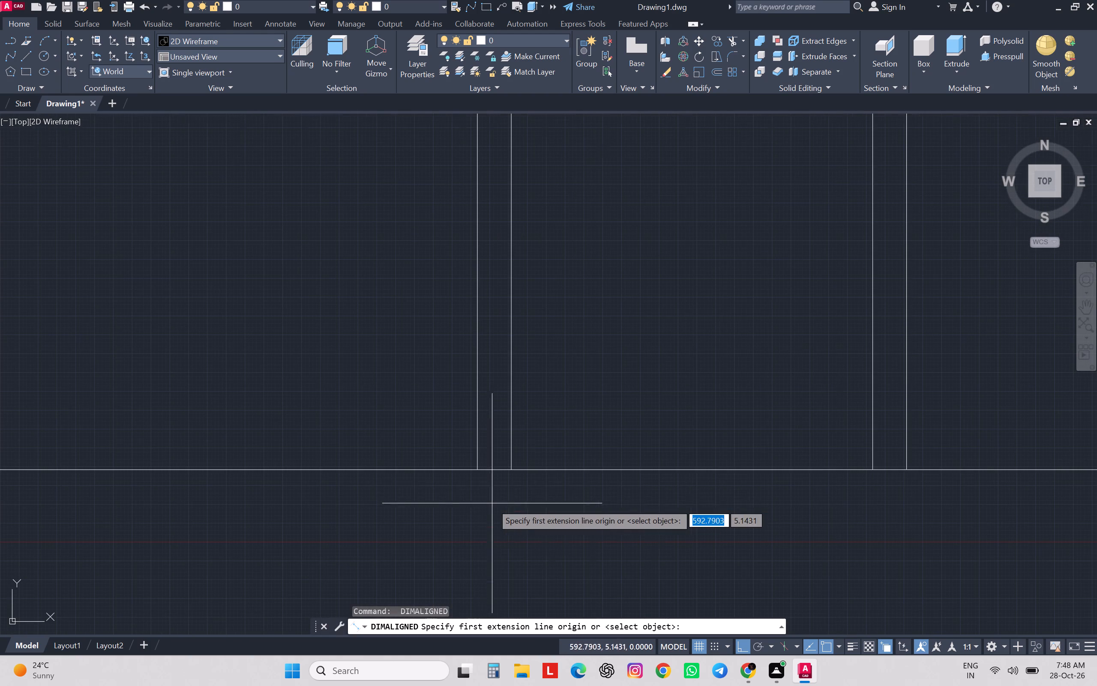
click(472, 470)
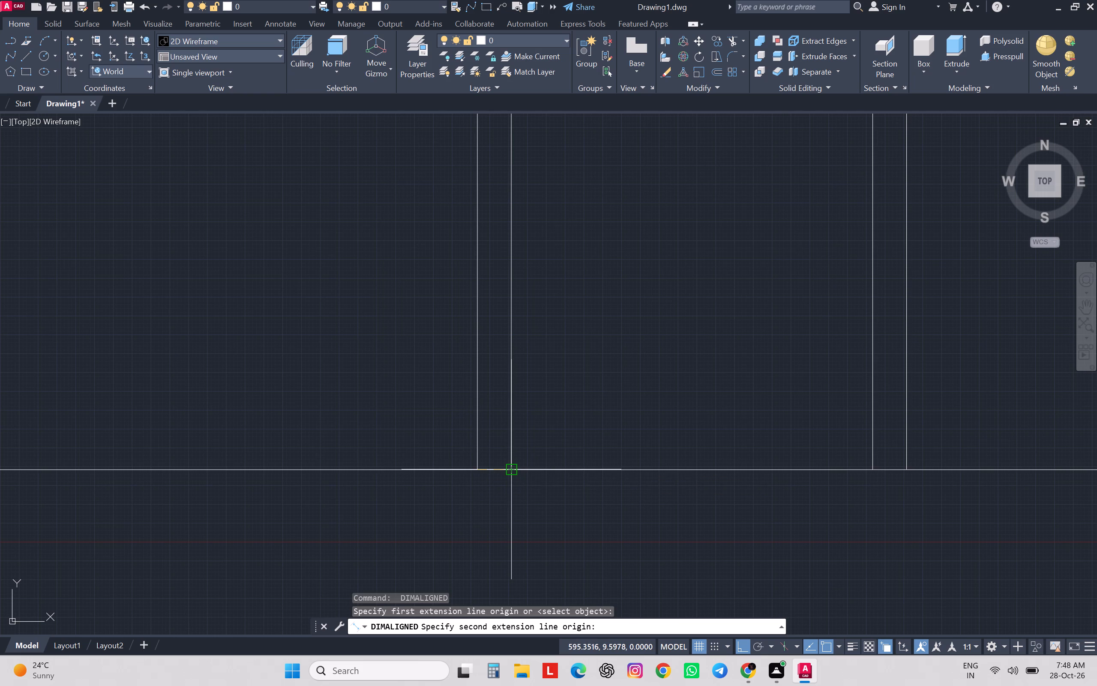
scroll(510, 468, down, 3)
key(Escape)
key(Escape)
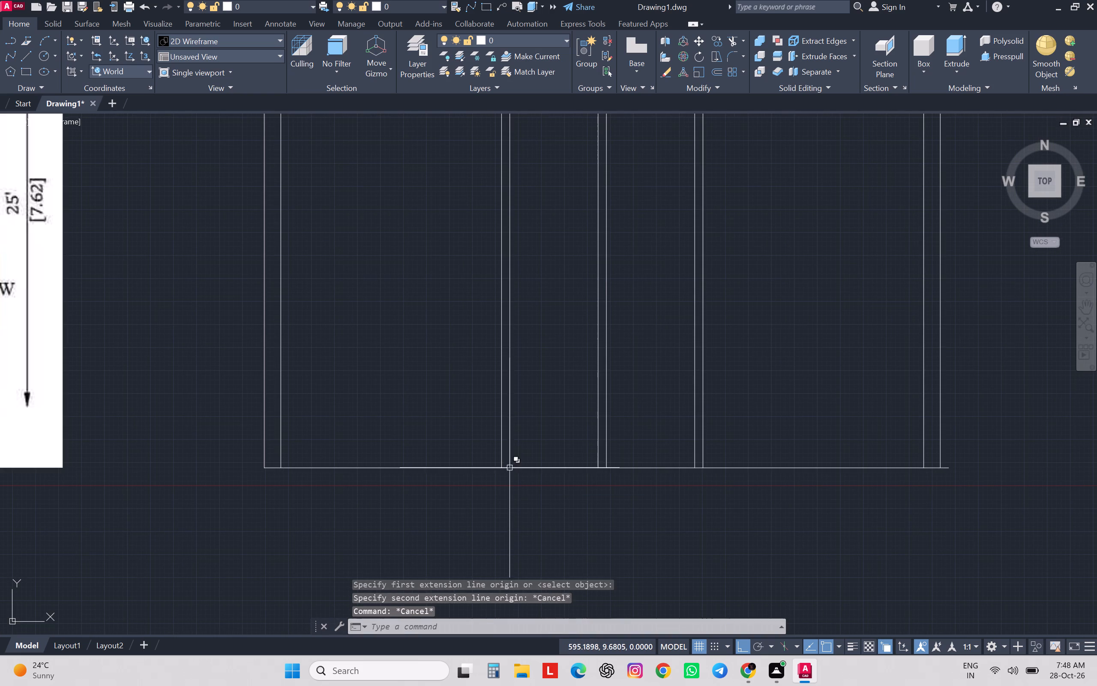
key(Escape)
key(Escape)
key(Escape)
scroll(521, 450, down, 2)
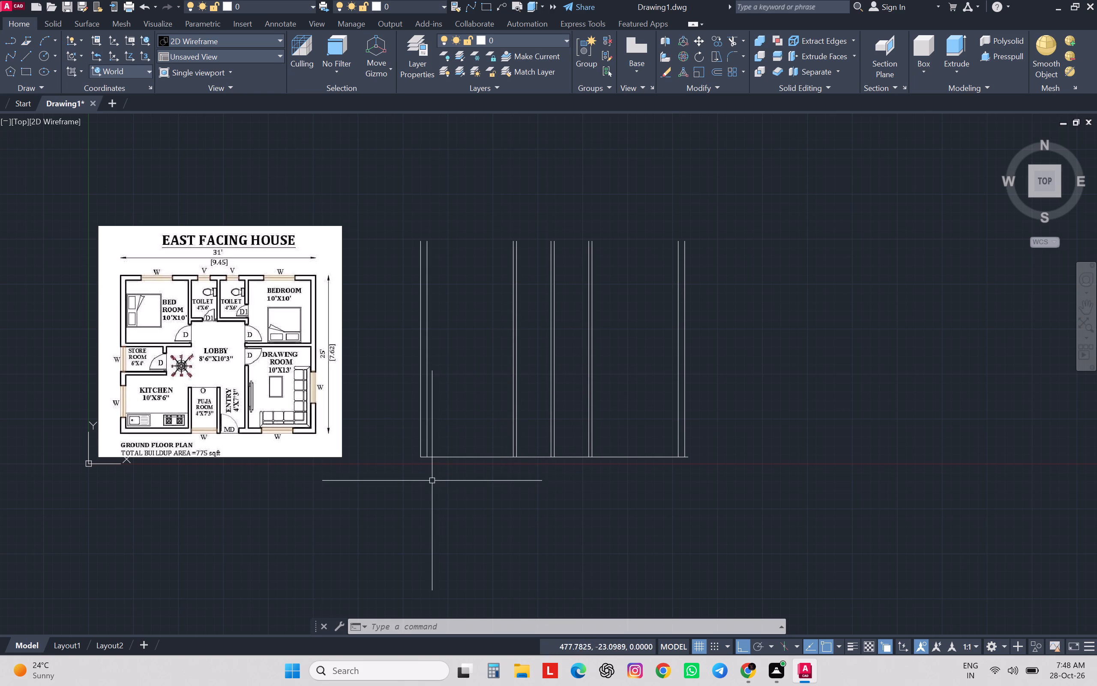
Check the west outer wall's thickness with an aligned dimension at the bottom line.
scroll(429, 448, up, 4)
key(space)
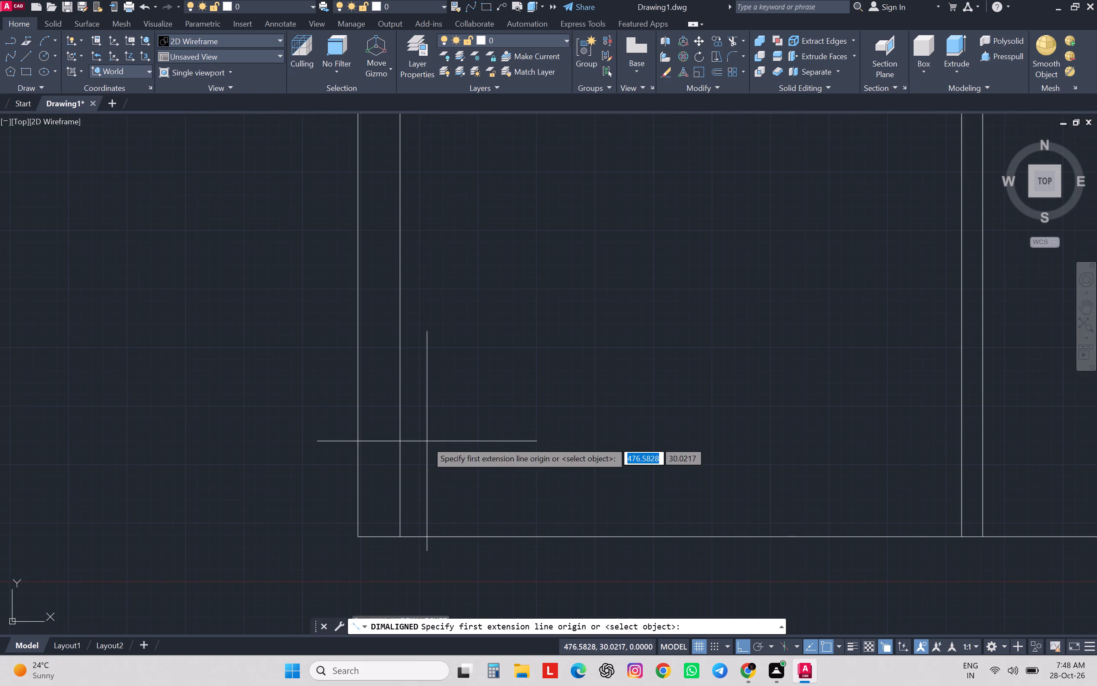
click(359, 533)
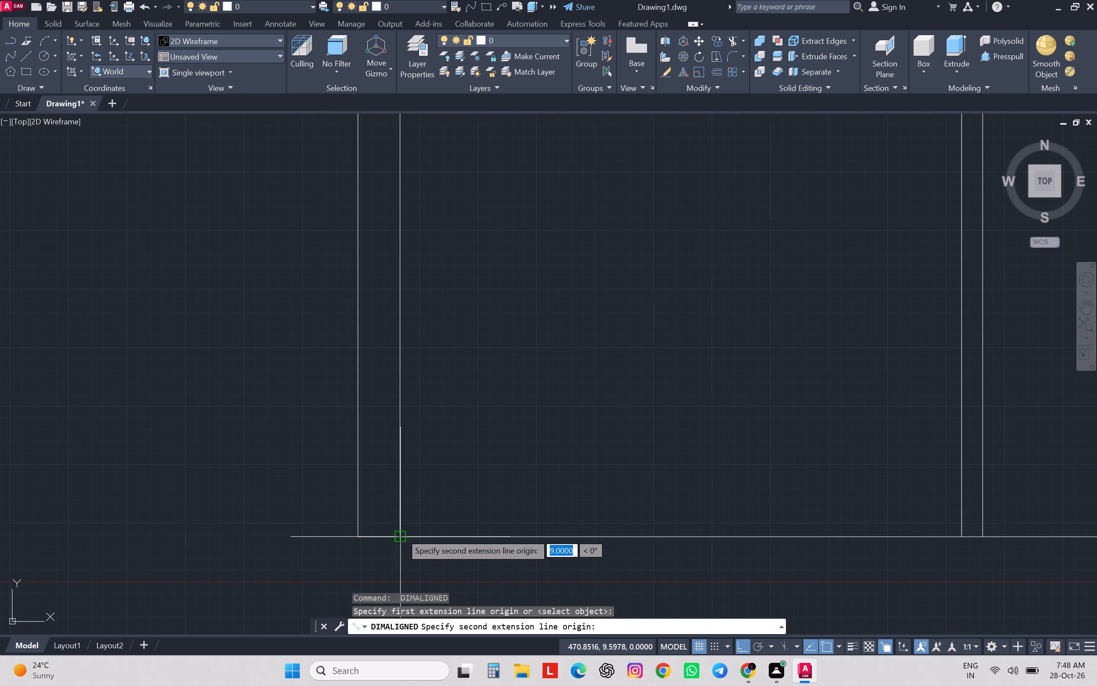
key(space)
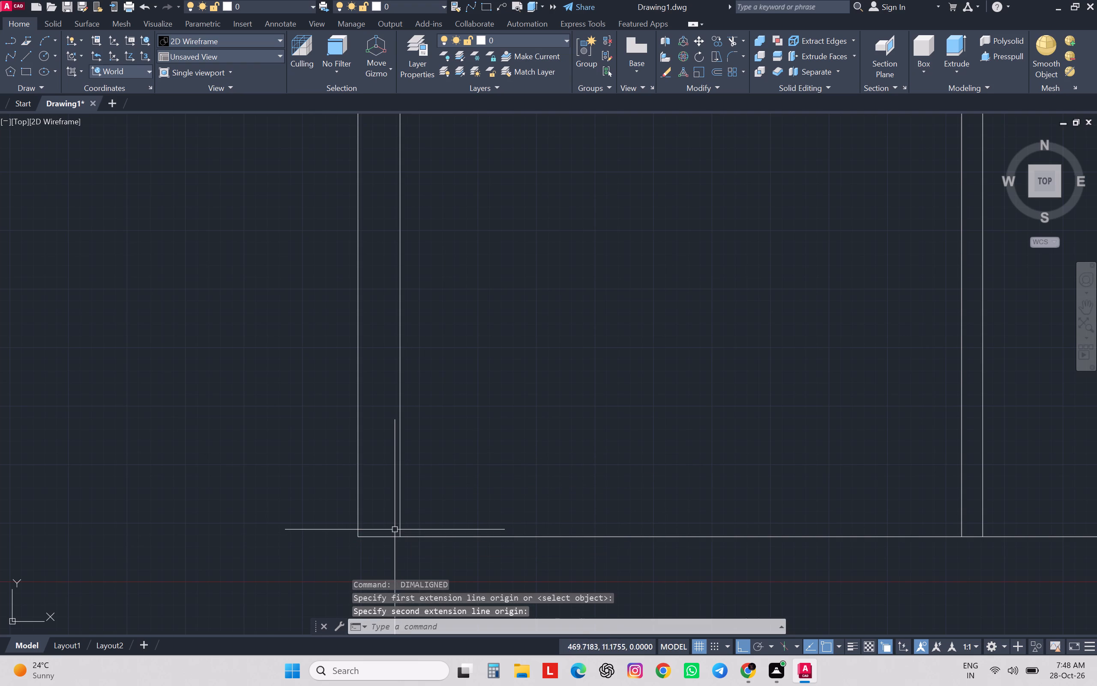
scroll(395, 530, down, 4)
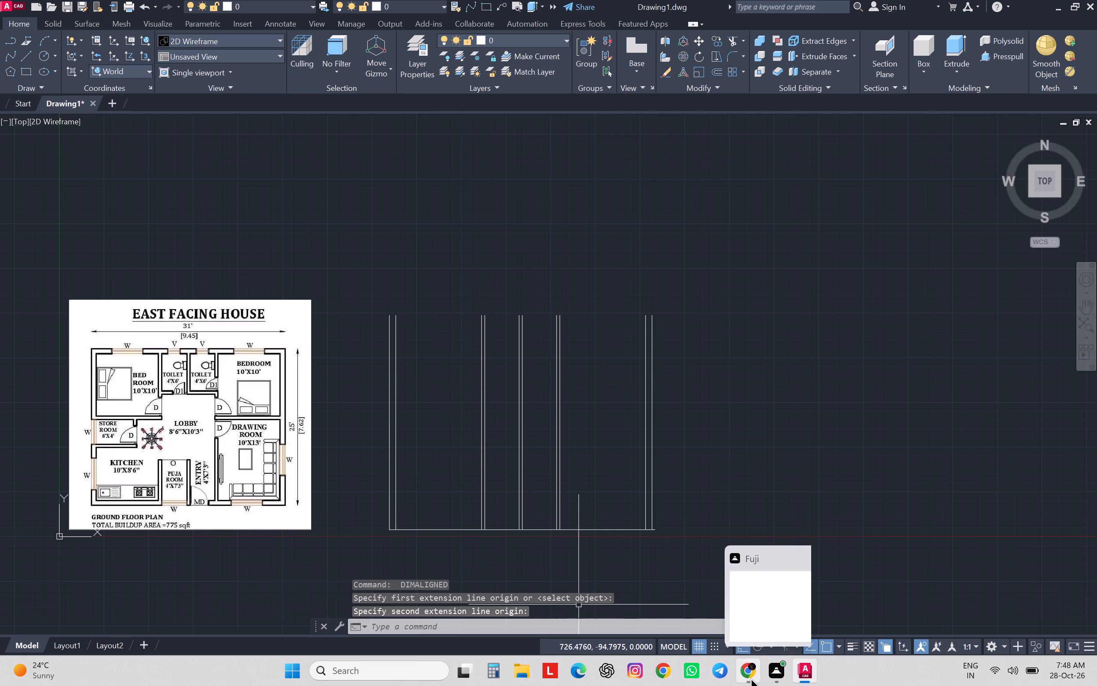
Switch to Chrome and convert 25 centimetres to inches in the length converter, then minimize the browser.
drag(748, 623, 752, 624)
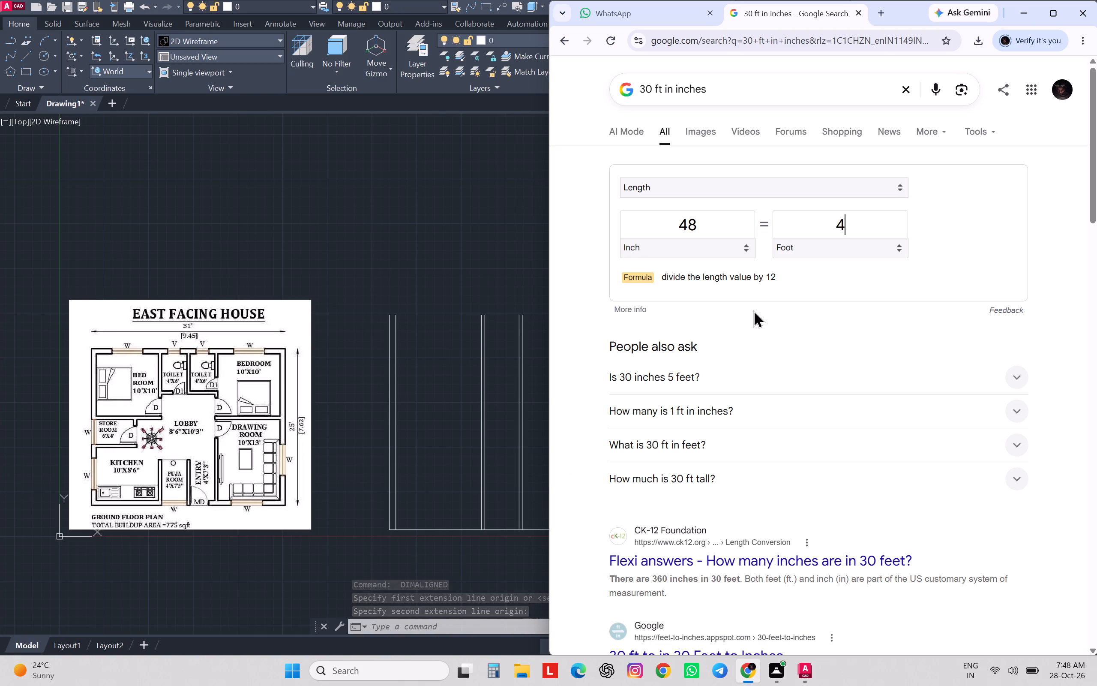
click(898, 250)
click(821, 303)
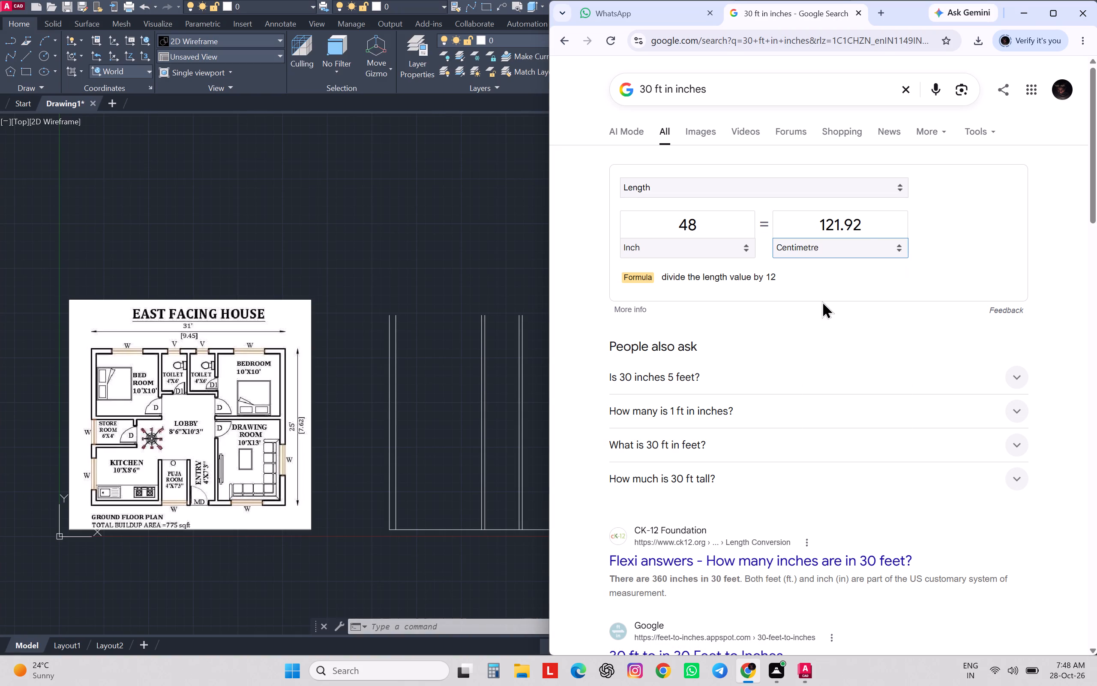
drag(866, 226, 786, 225)
text(25)
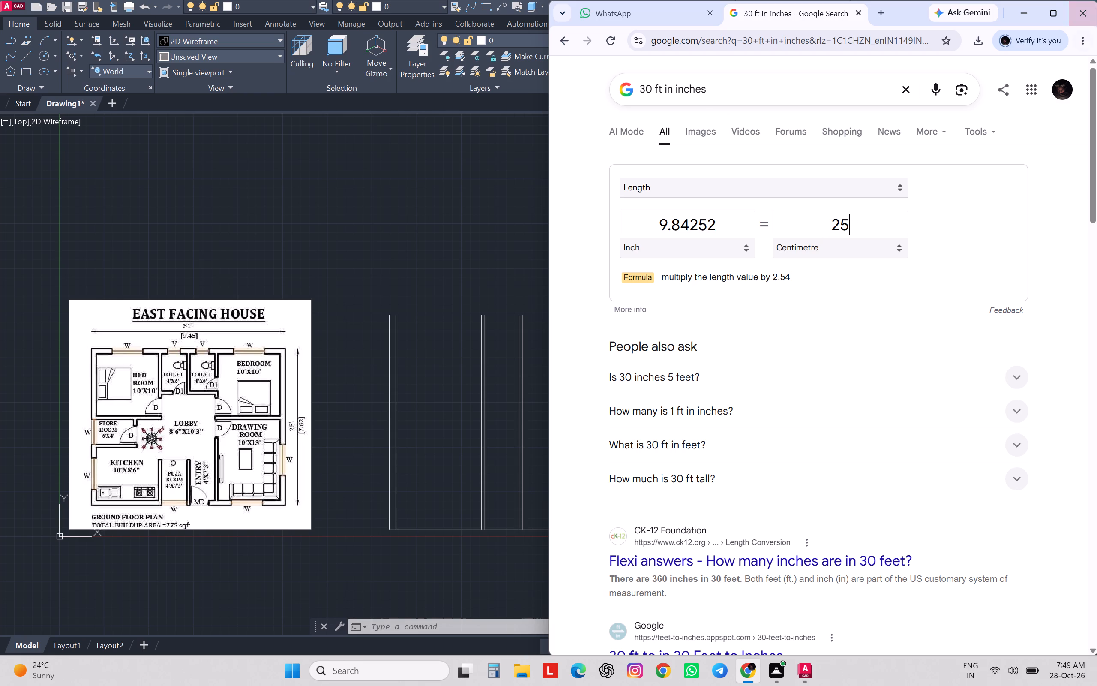
click(1021, 16)
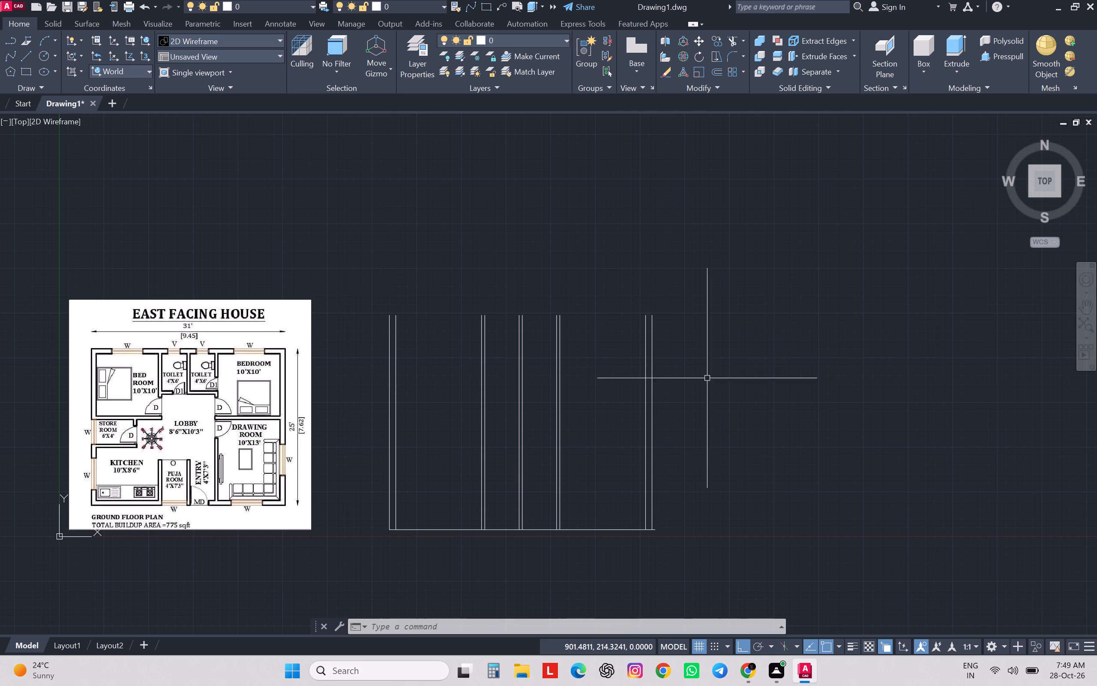
Delete the outer line of the east outer wall.
scroll(666, 415, up, 2)
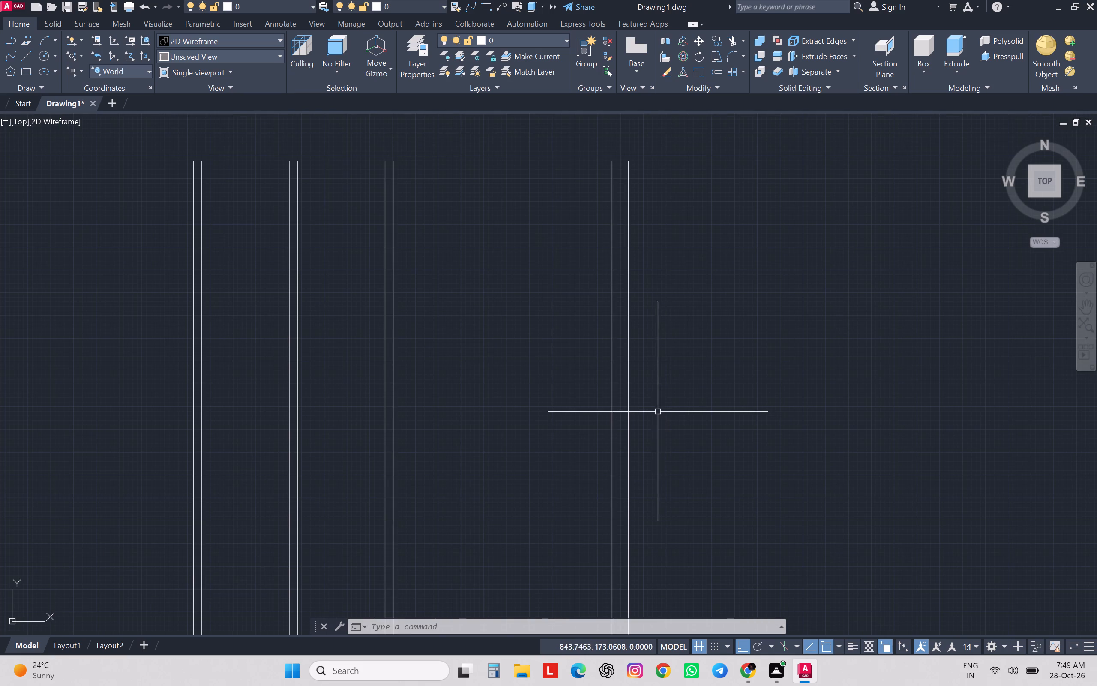
click(629, 407)
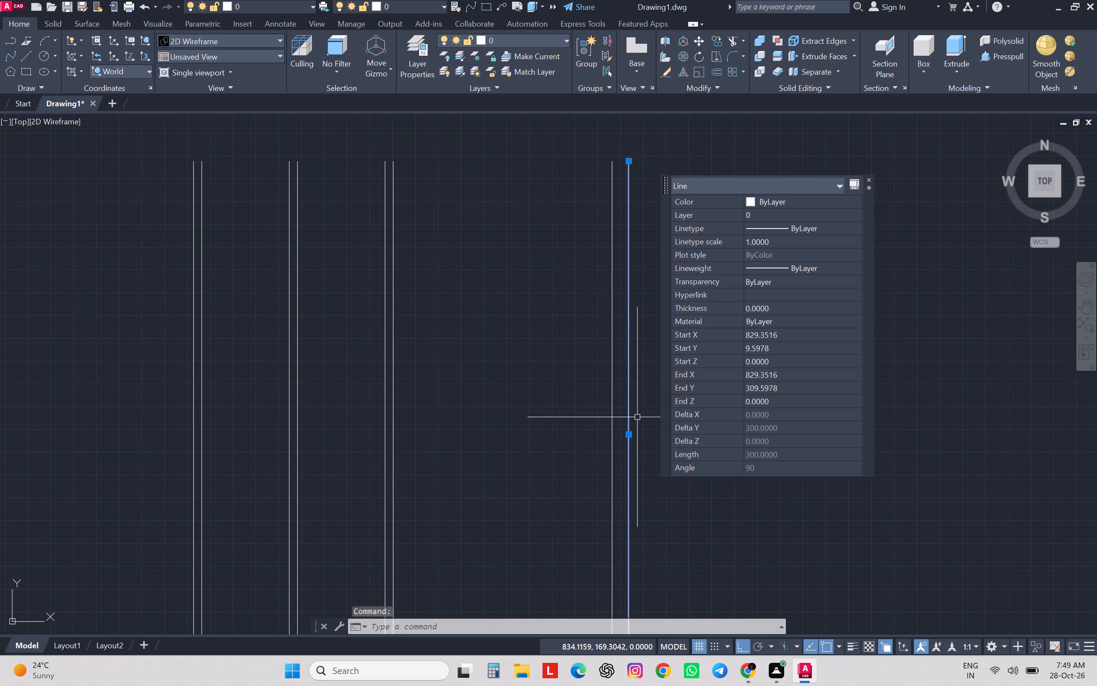
key(Delete)
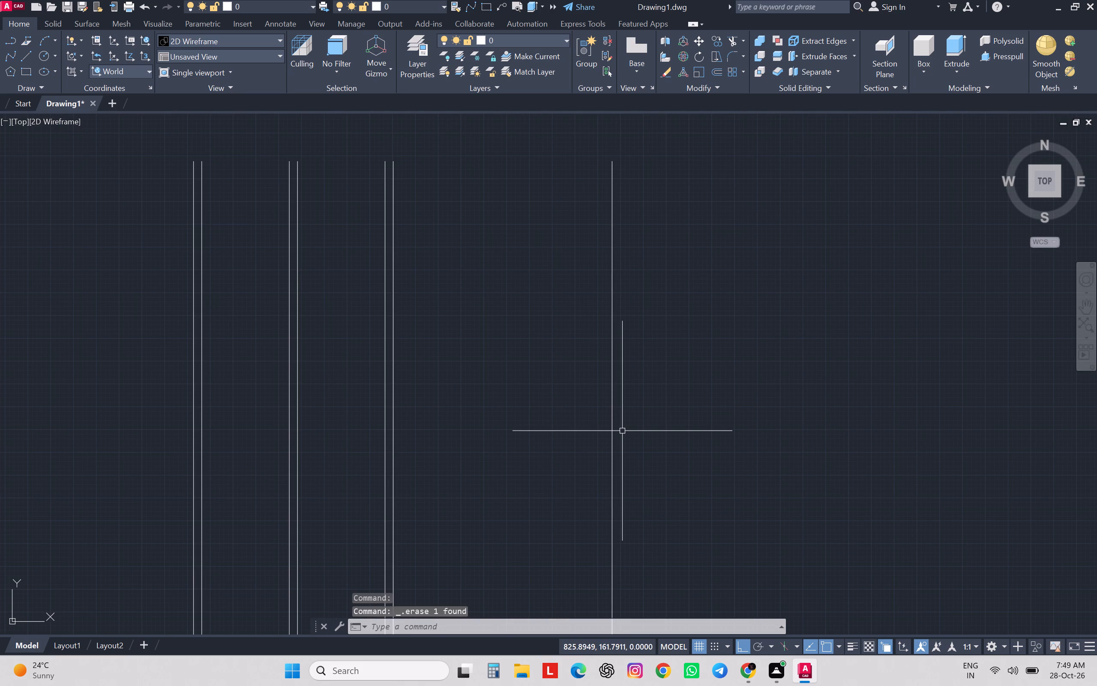
key(Escape)
key(Escape)
key(Escape)
key(Escape)
key(Escape)
Offset the east outer wall's inner line 9.5 units outward to the east to redraw its outer line.
key(o)
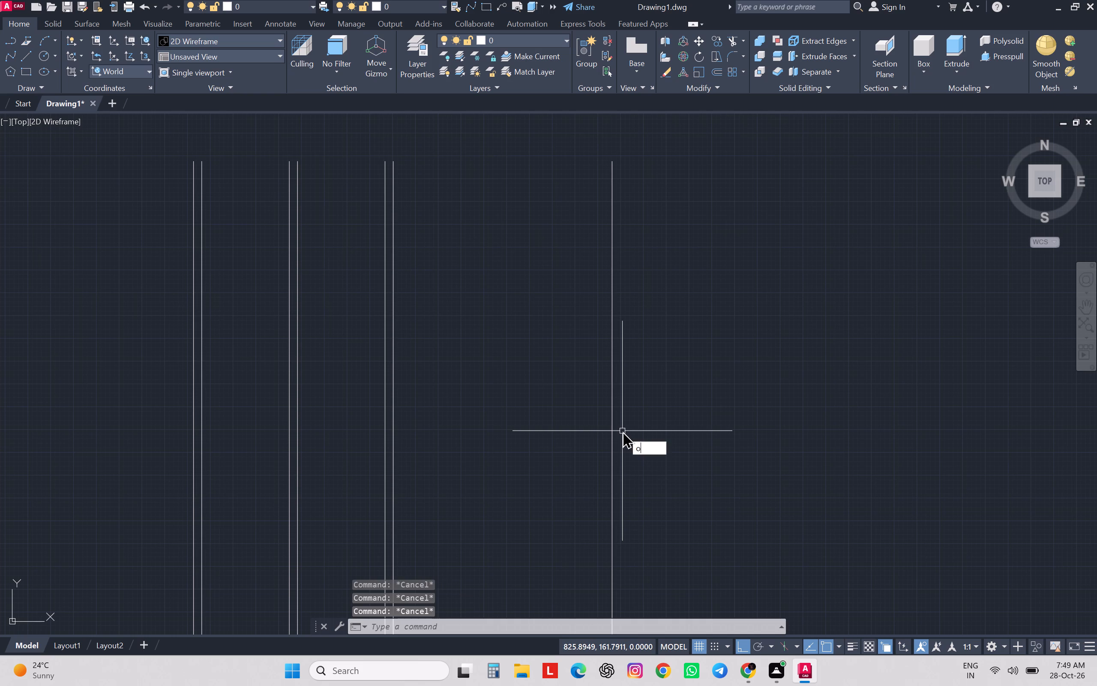
key(Return)
text(9.5)
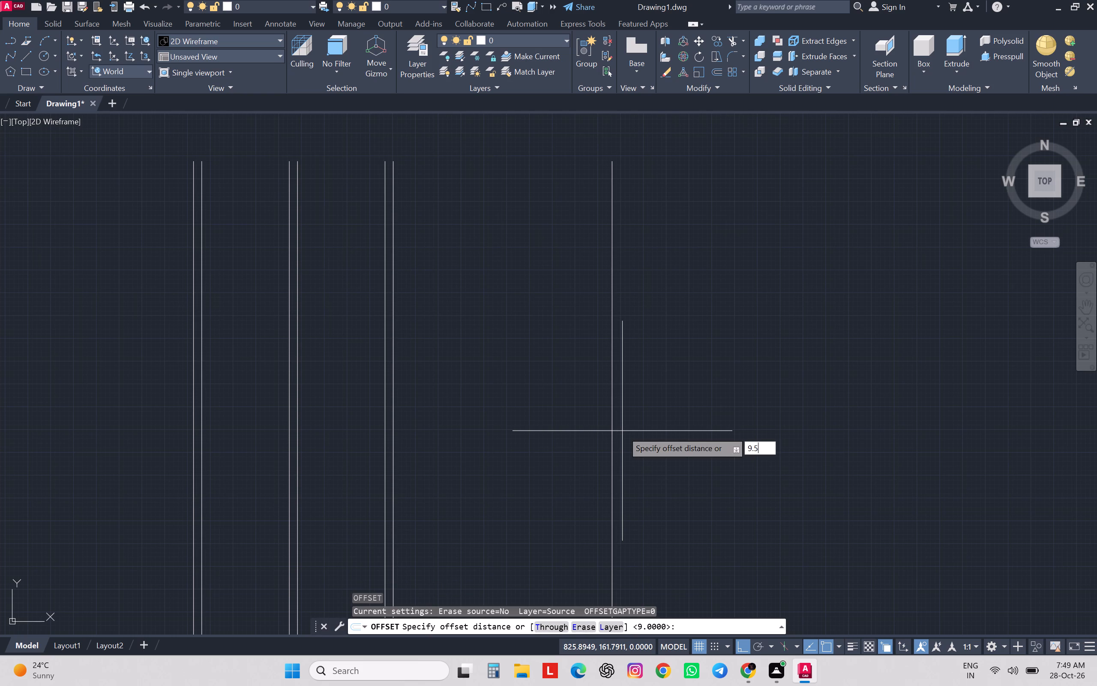
key(Return)
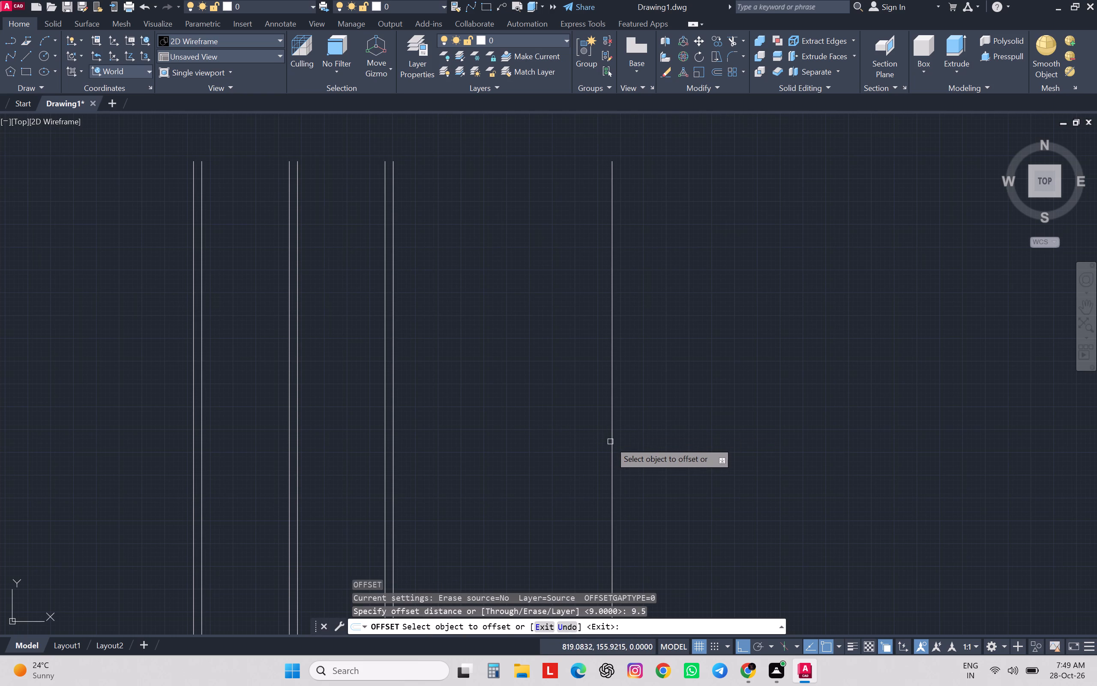
click(612, 442)
click(730, 422)
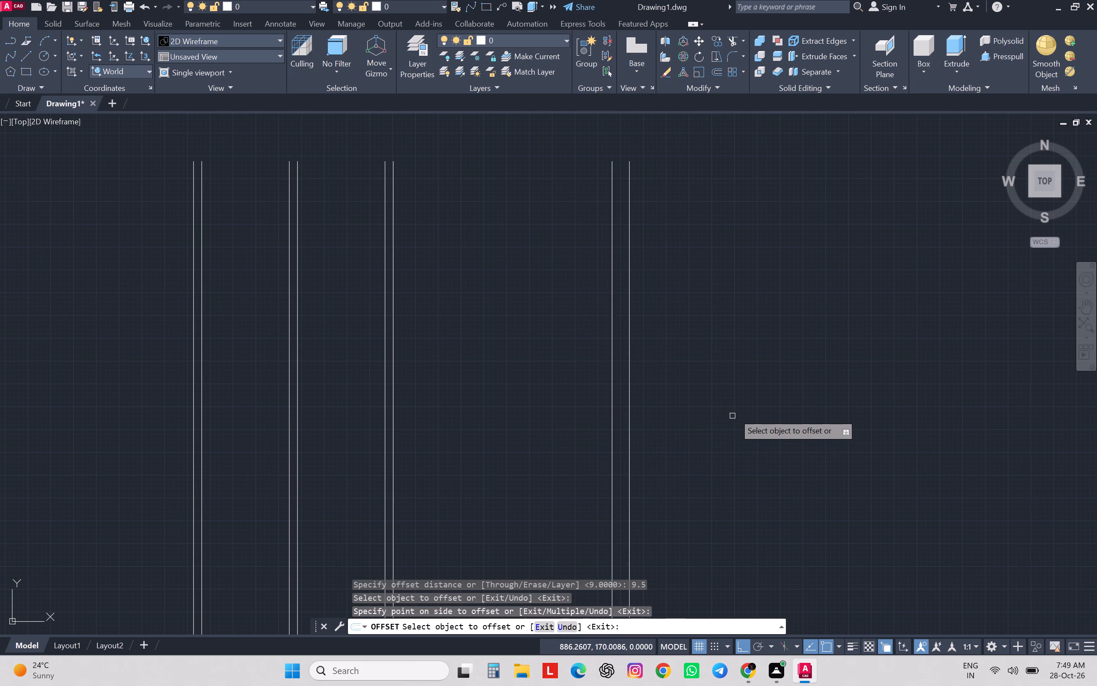
scroll(734, 413, down, 2)
scroll(419, 472, up, 1)
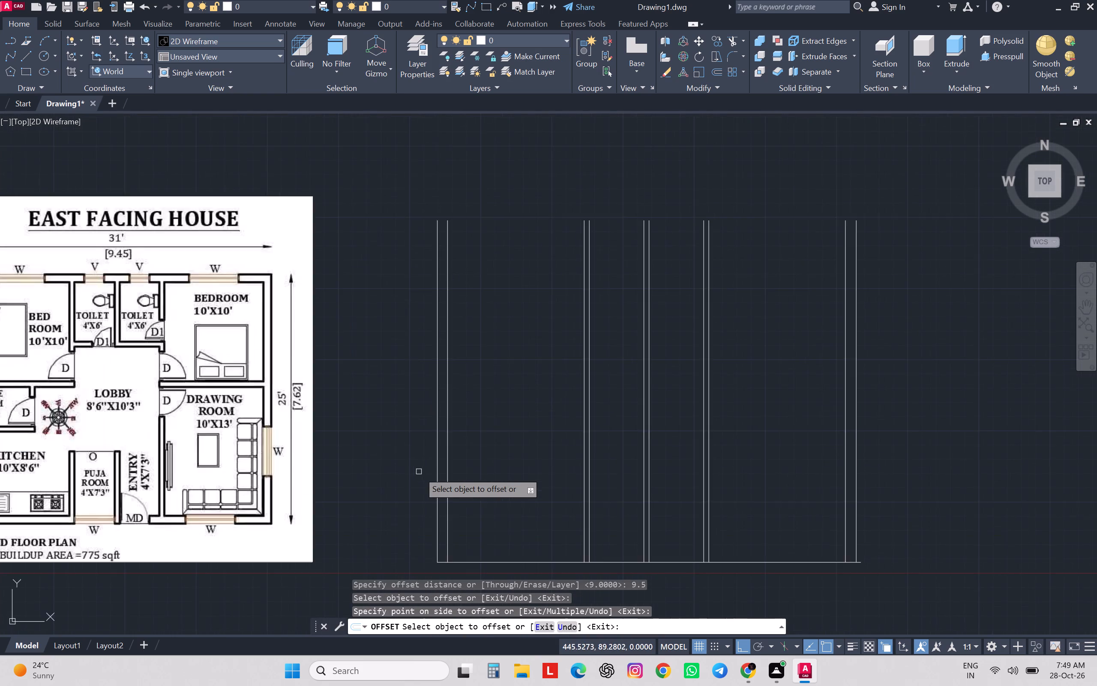
scroll(419, 472, up, 1)
key(Escape)
key(Escape)
key(Escape)
key(Escape)
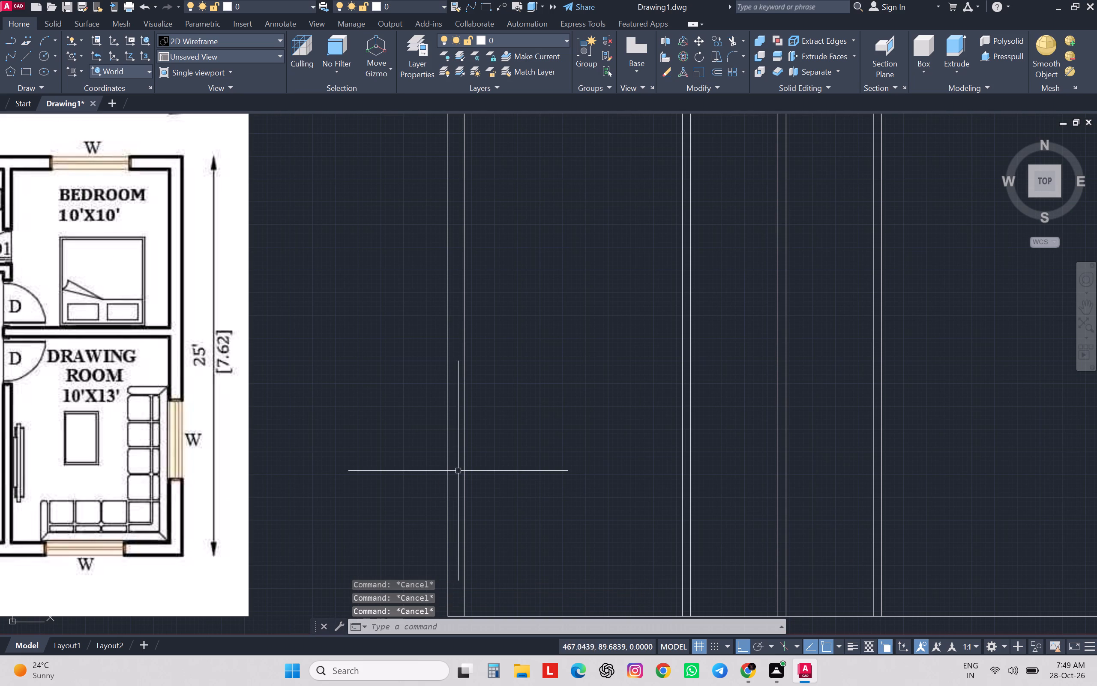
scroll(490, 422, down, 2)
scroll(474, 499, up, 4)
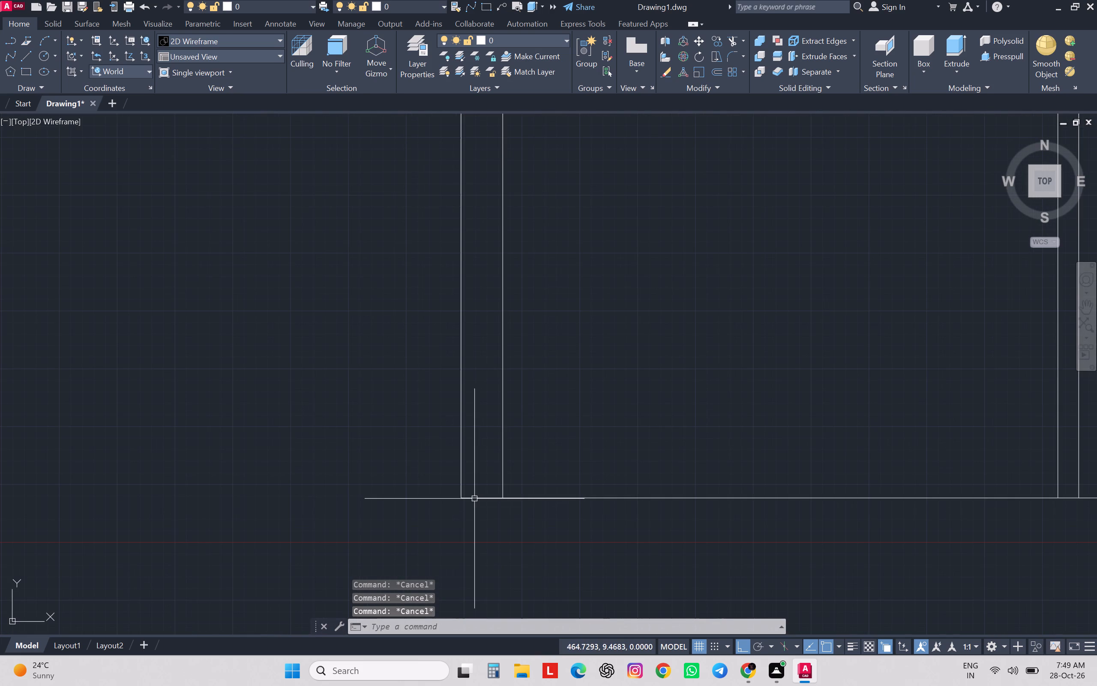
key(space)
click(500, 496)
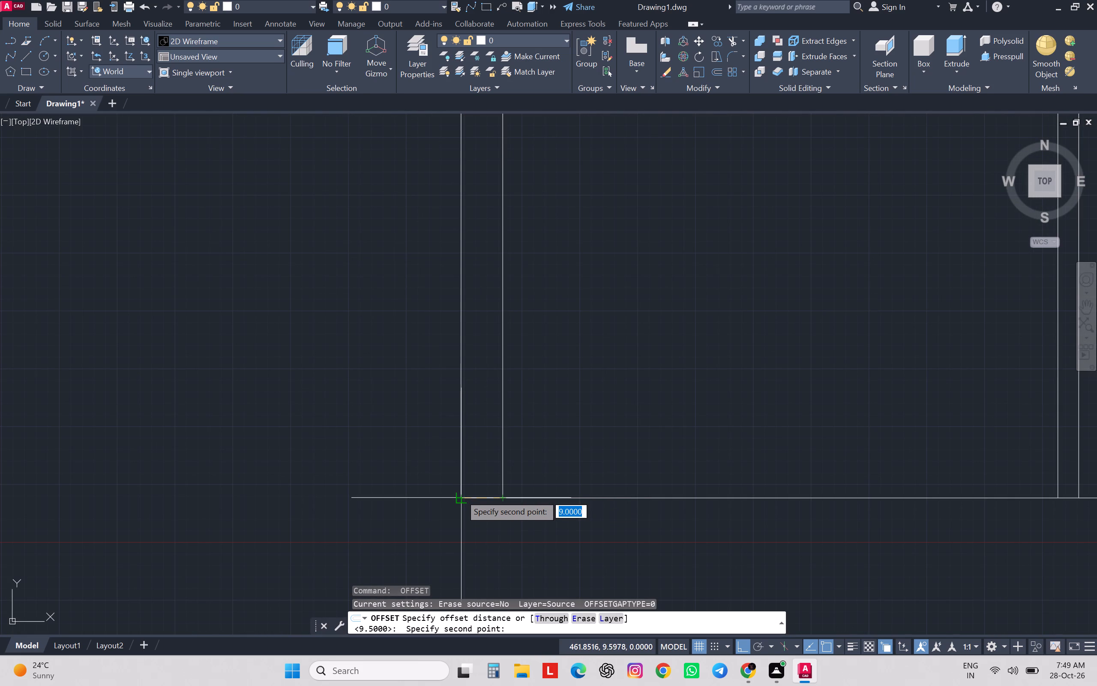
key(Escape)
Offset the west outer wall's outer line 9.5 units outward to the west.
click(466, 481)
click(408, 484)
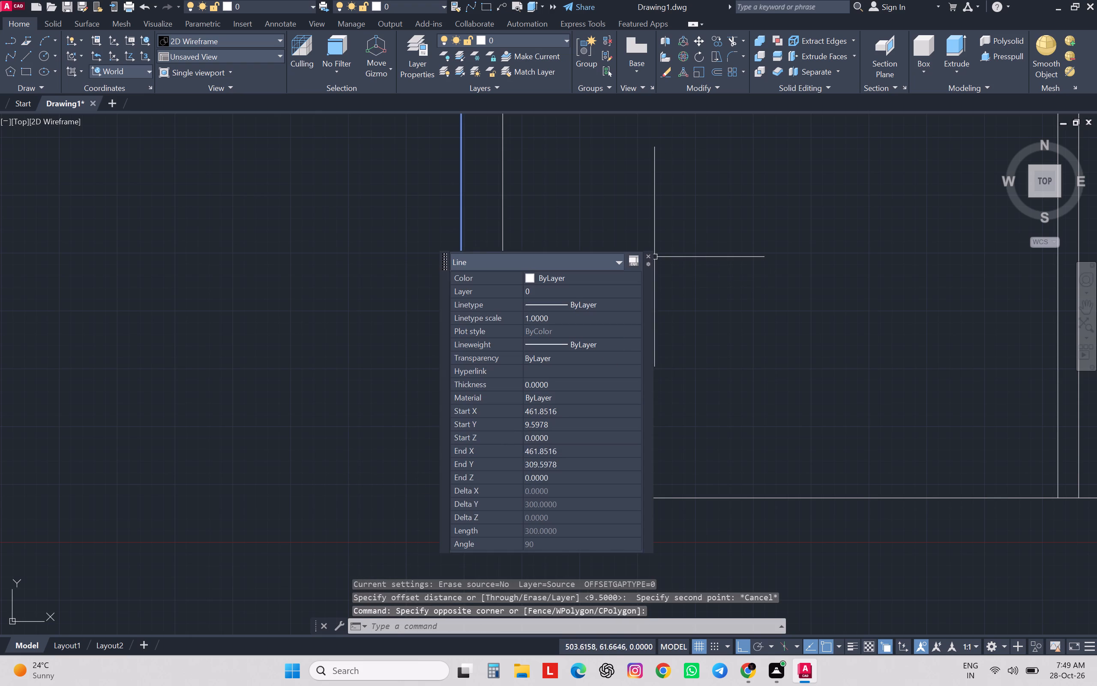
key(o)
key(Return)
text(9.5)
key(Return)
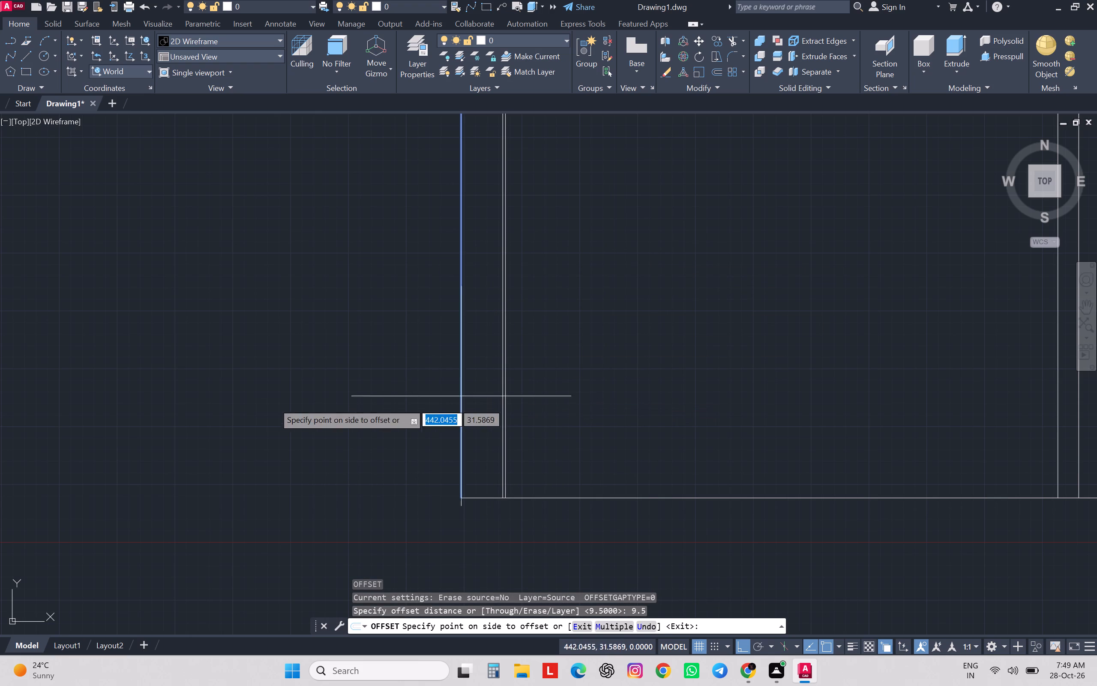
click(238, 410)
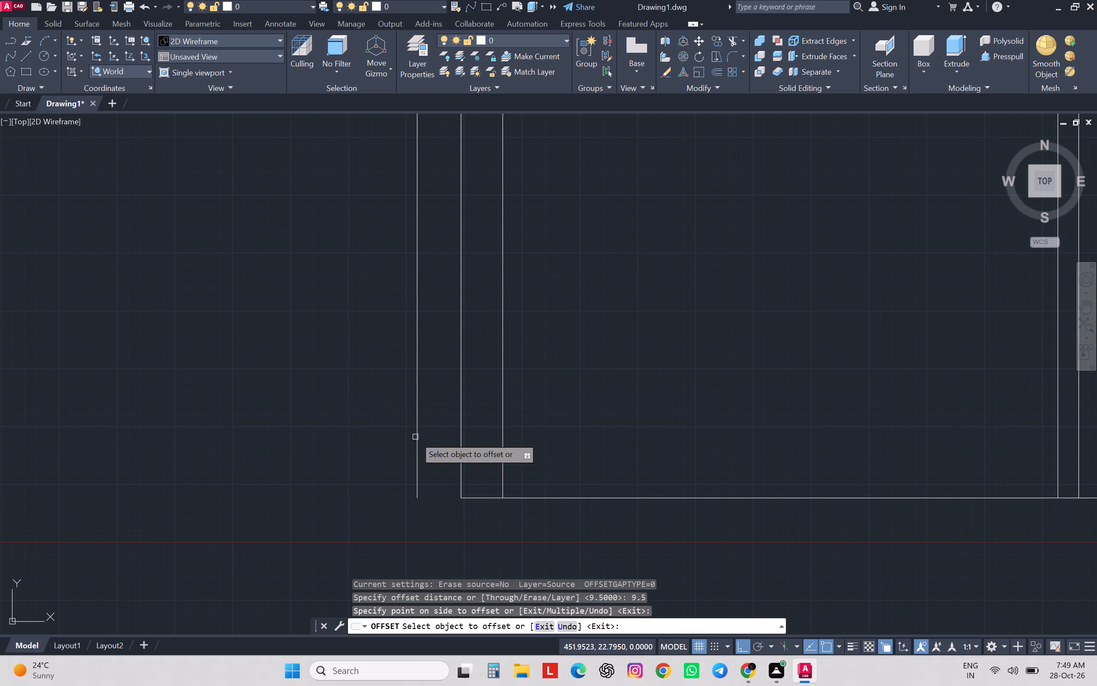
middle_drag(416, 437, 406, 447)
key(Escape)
Delete the inner line of the west outer wall.
click(490, 431)
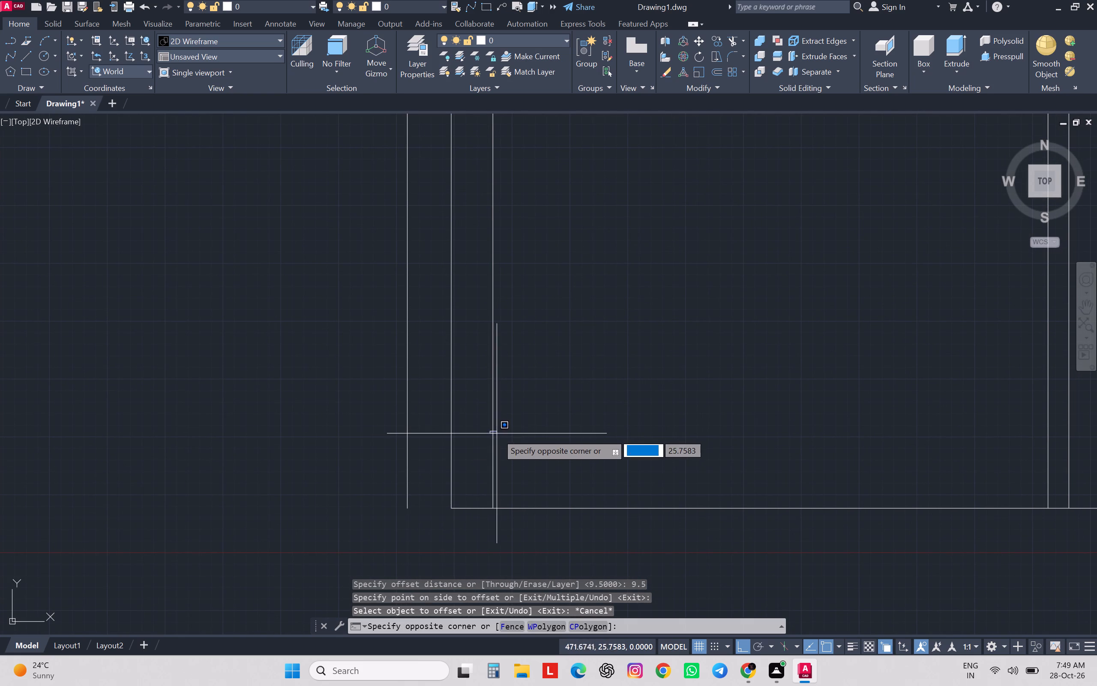
click(499, 443)
click(500, 443)
click(475, 448)
click(530, 421)
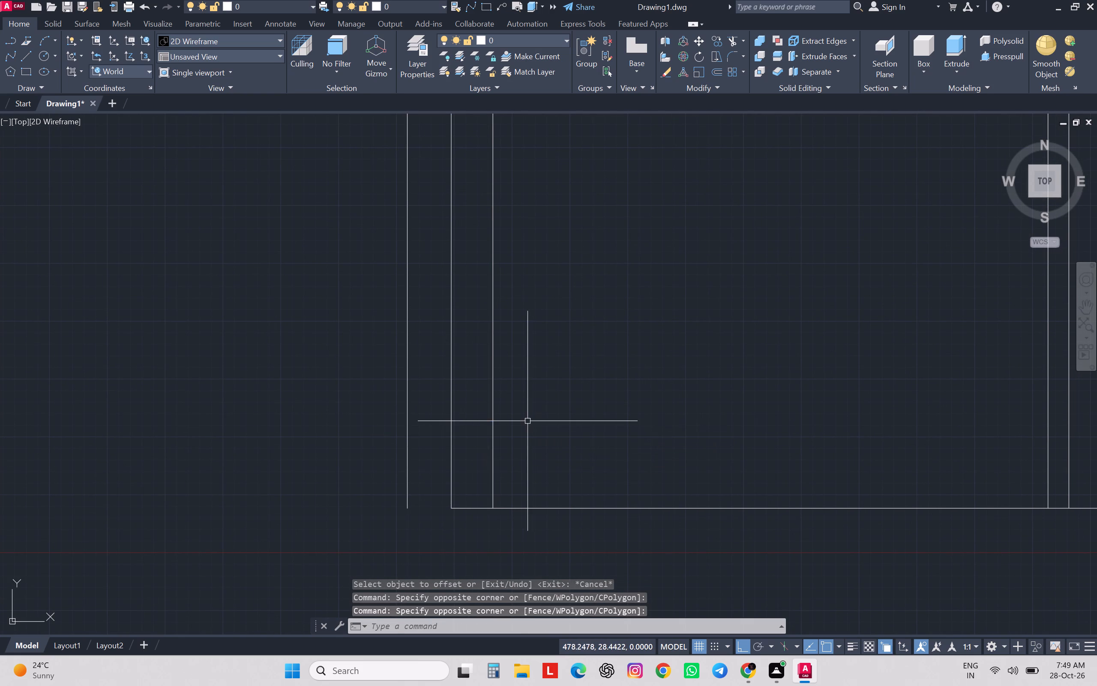
click(525, 421)
click(459, 442)
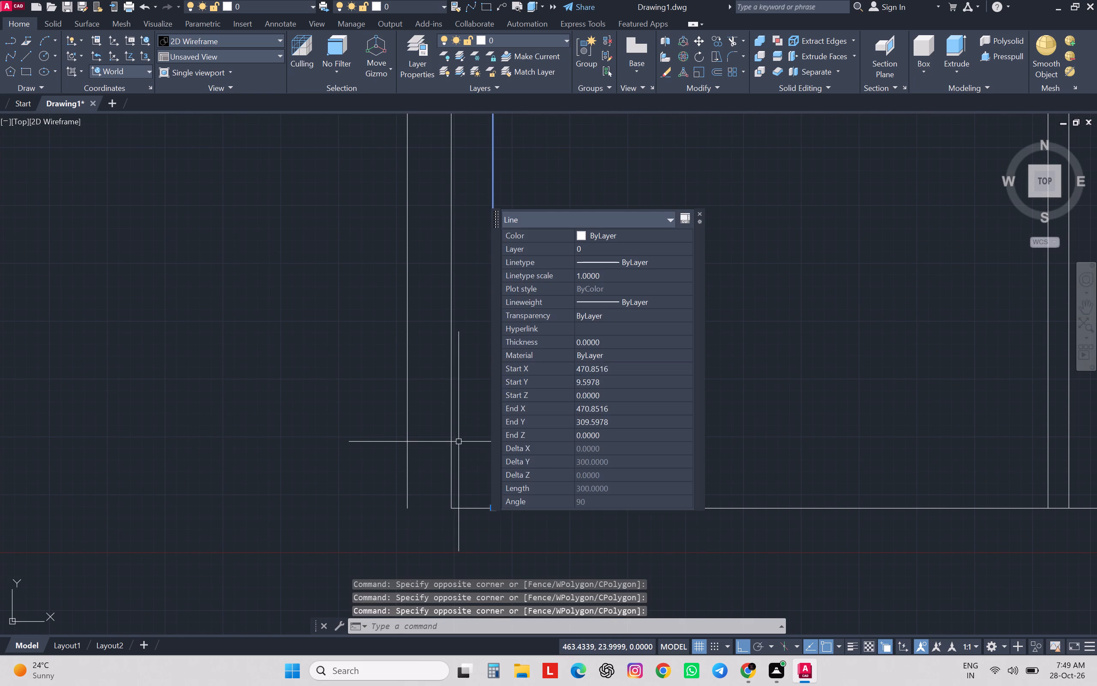
key(Delete)
Check the plan's overall width with an aligned dimension from the new west outer line to the east outer line, leaving no dimension placed.
scroll(459, 442, down, 3)
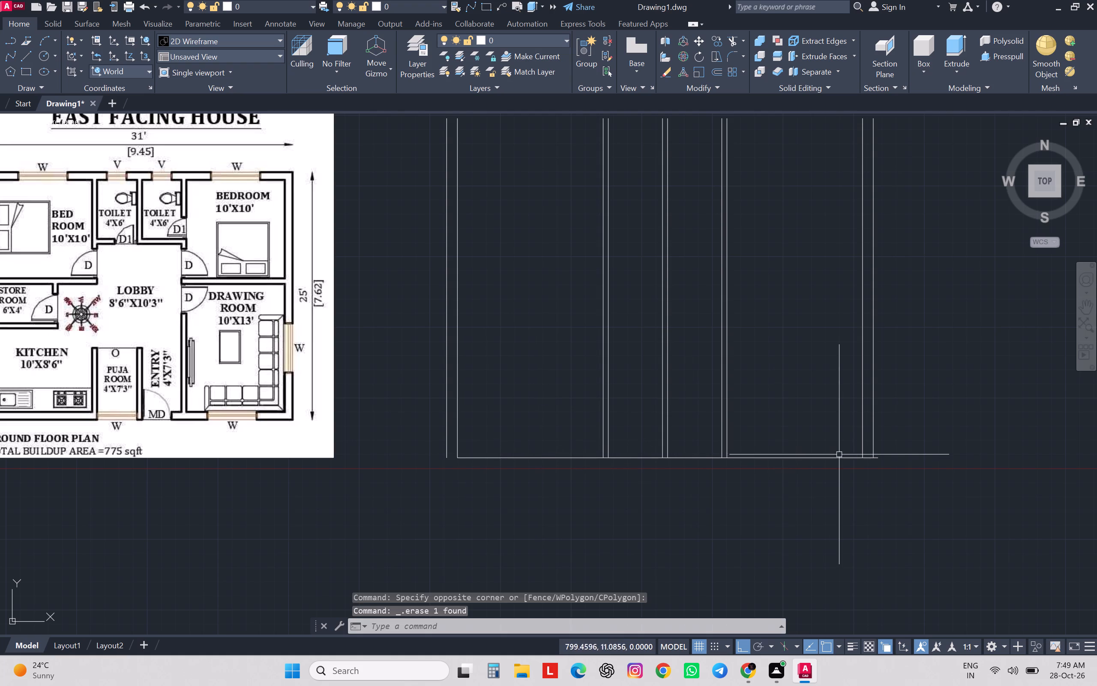
scroll(884, 458, down, 1)
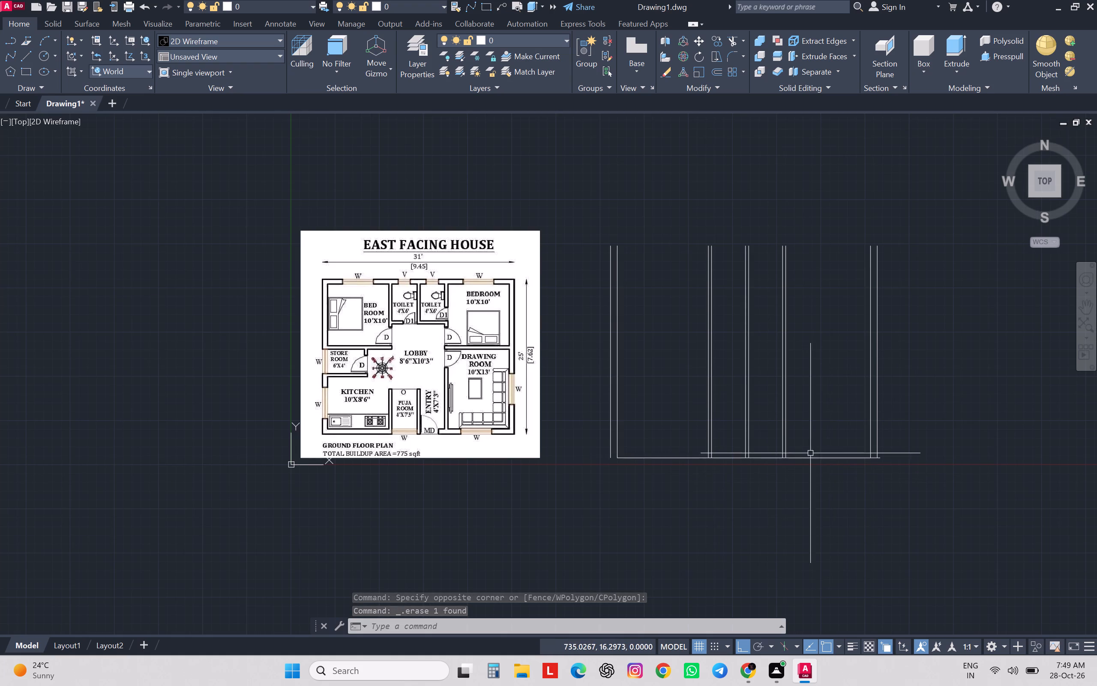
middle_drag(810, 453, 753, 429)
scroll(677, 426, up, 2)
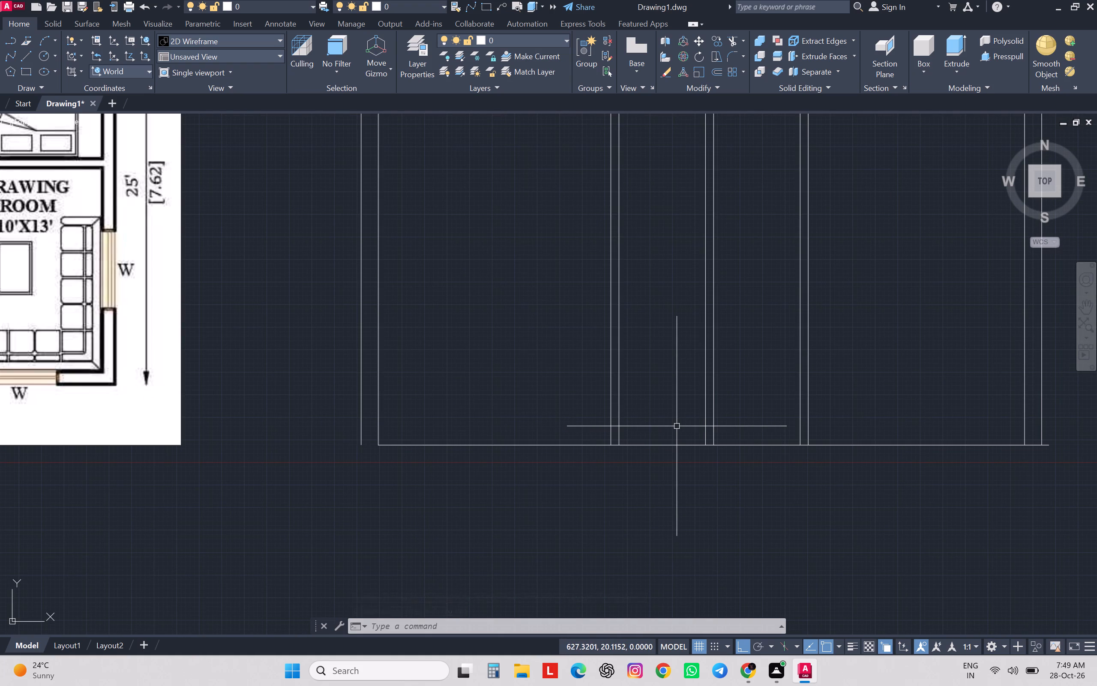
text(da)
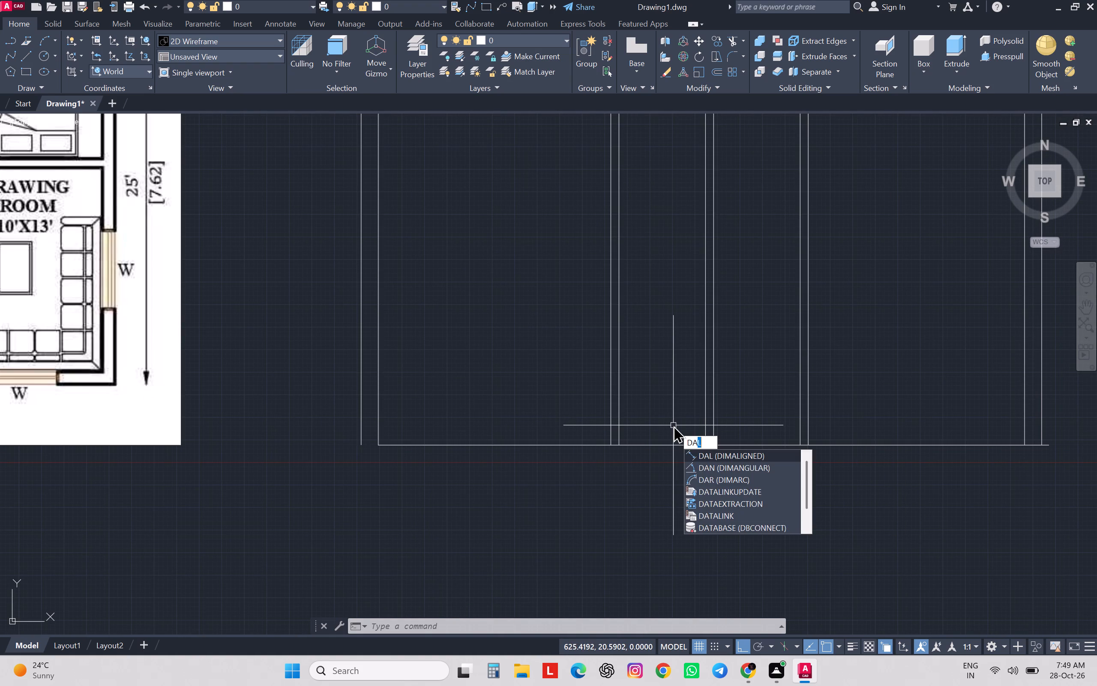
key(space)
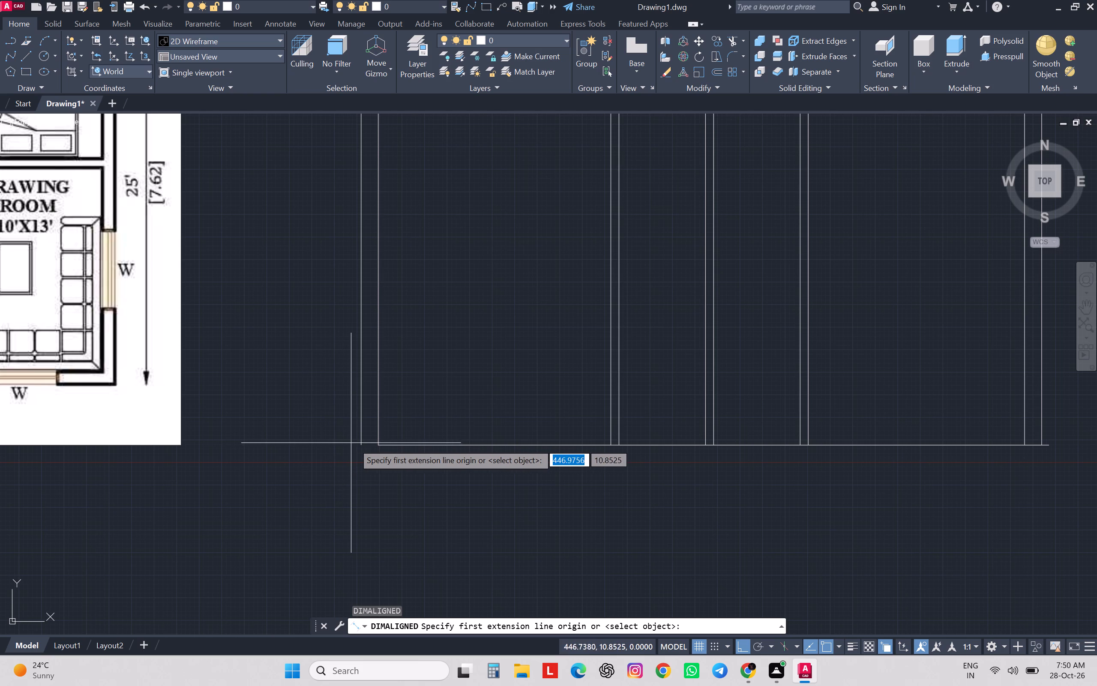
click(360, 445)
middle_drag(1096, 496, 992, 493)
scroll(965, 460, up, 2)
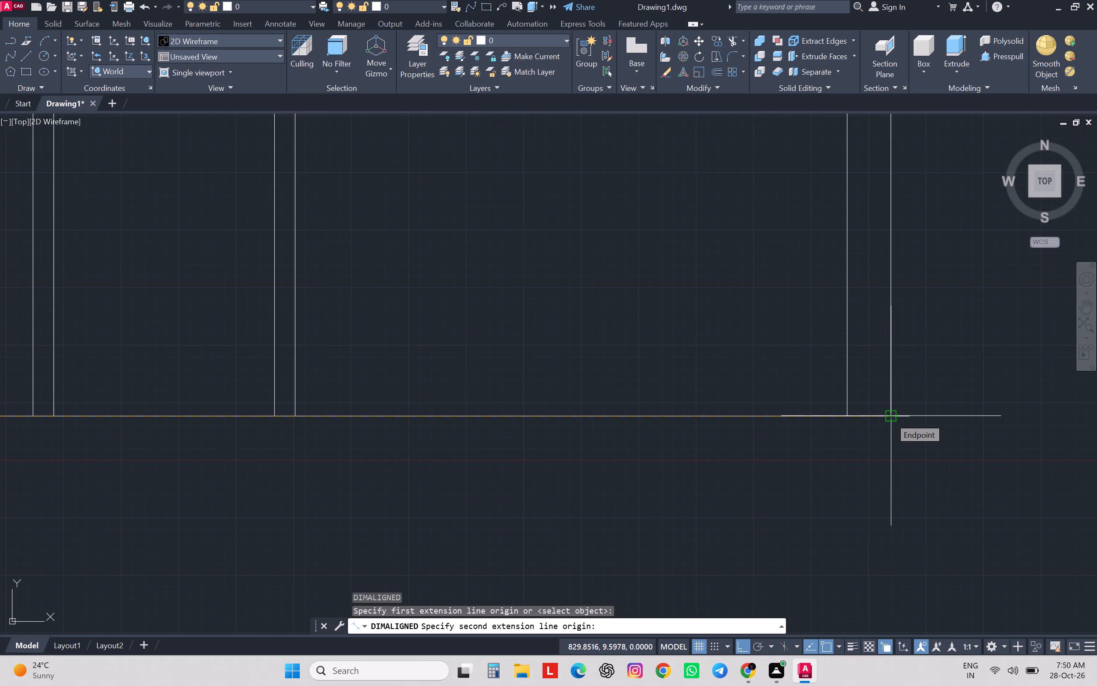
scroll(892, 417, down, 4)
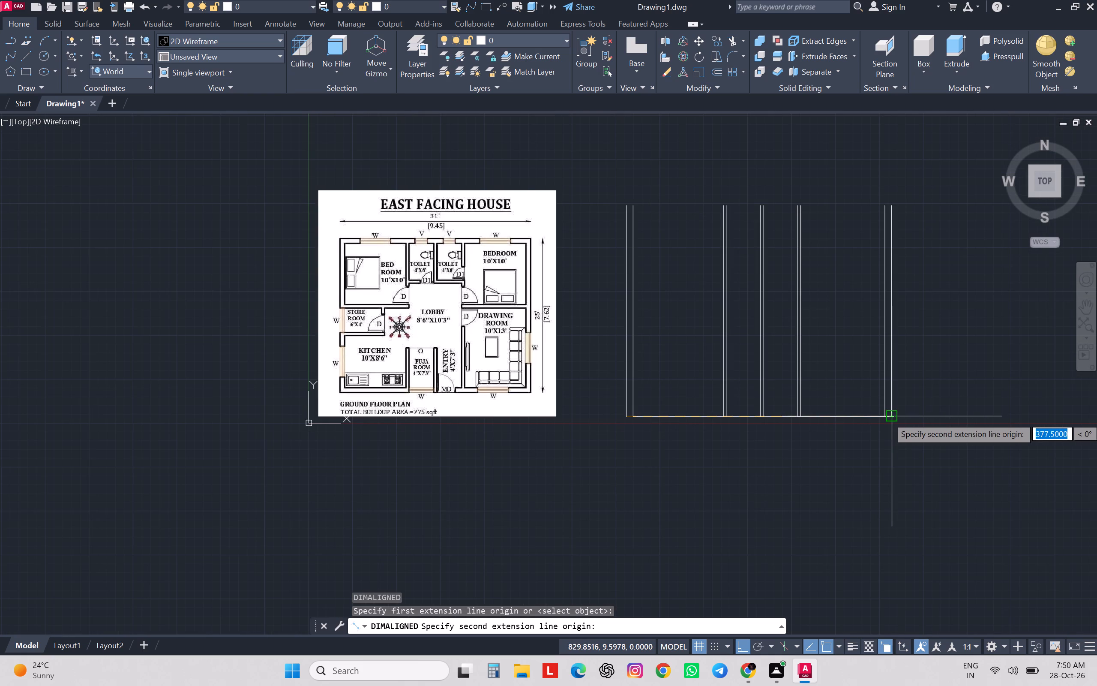
key(Escape)
key(Escape)
key(Escape)
key(Escape)
key(Escape)
key(Escape)
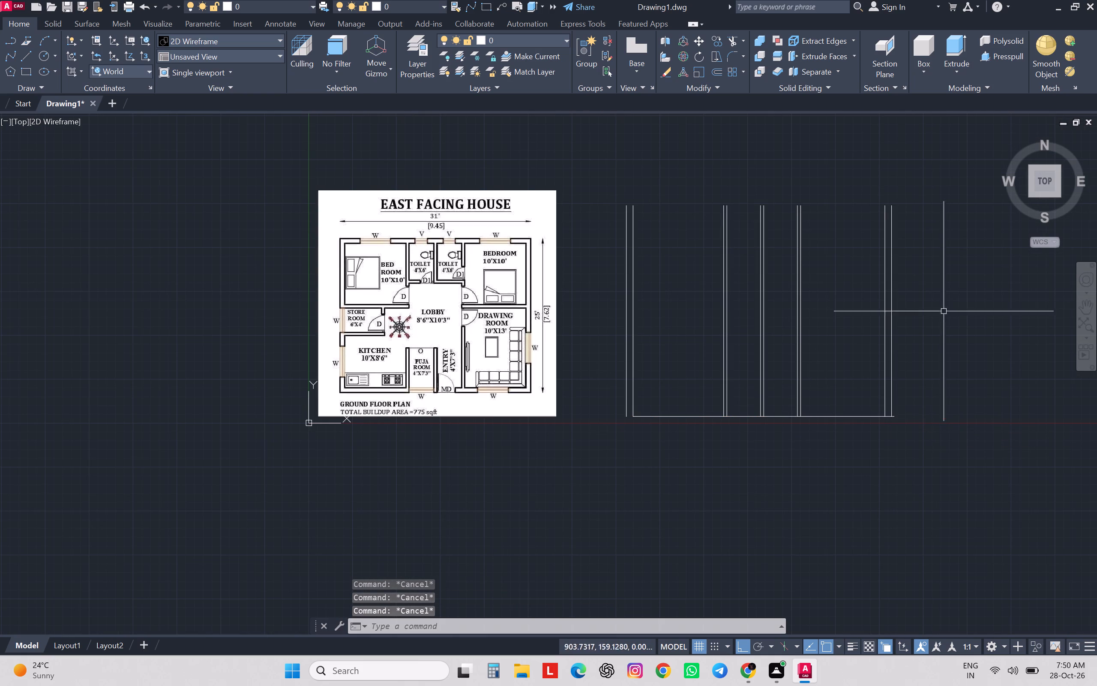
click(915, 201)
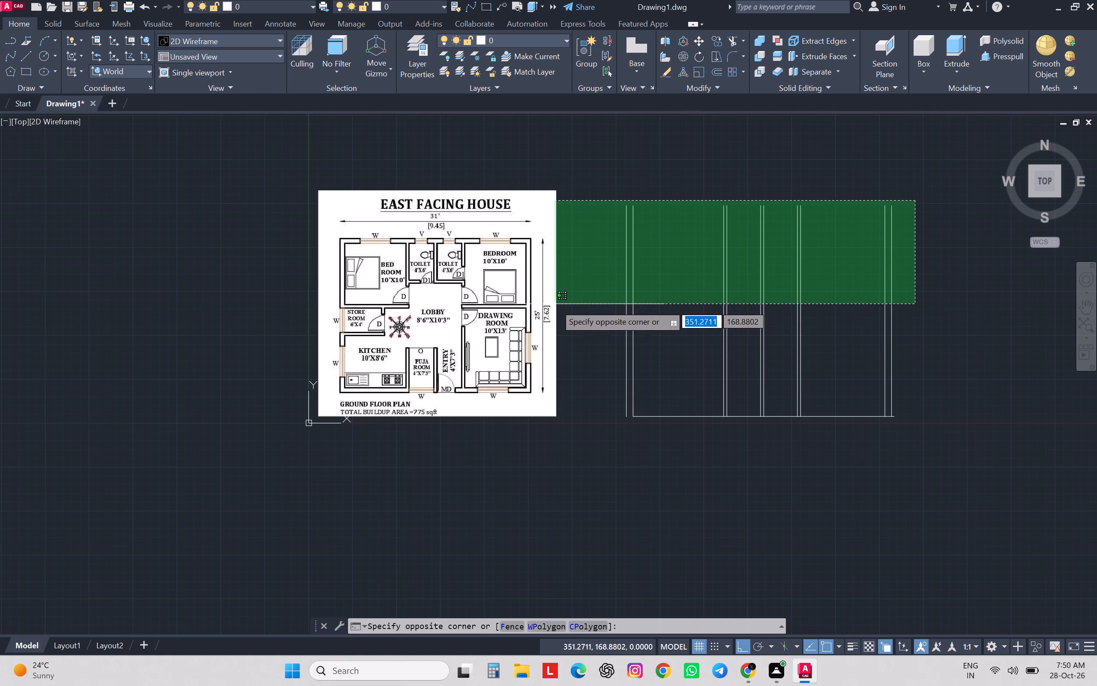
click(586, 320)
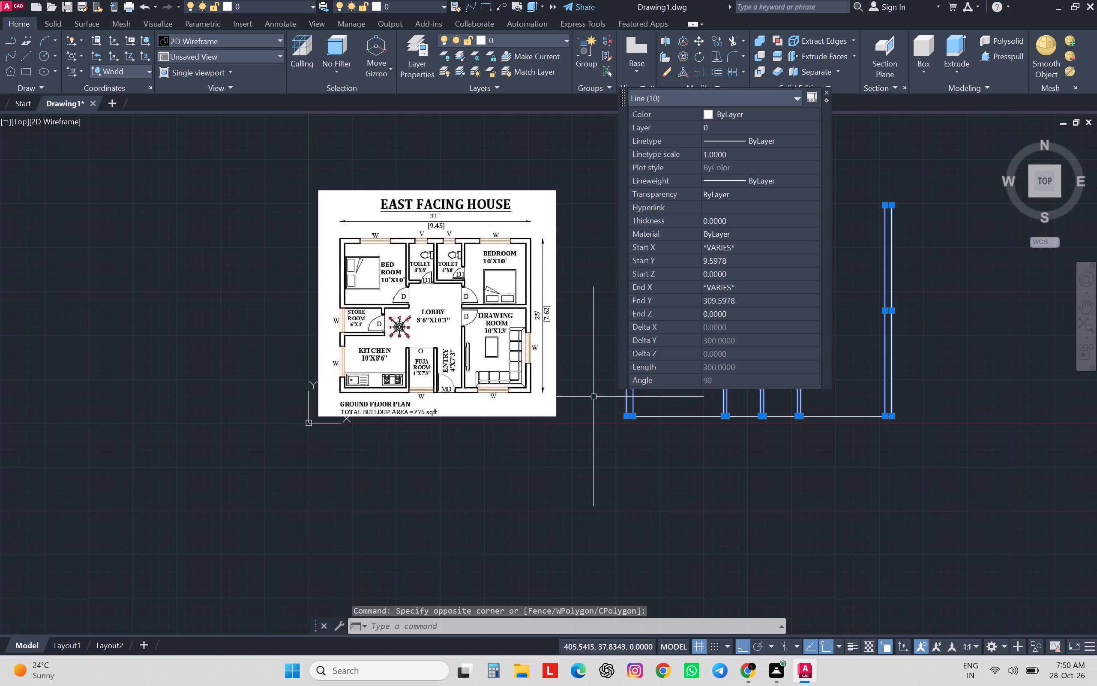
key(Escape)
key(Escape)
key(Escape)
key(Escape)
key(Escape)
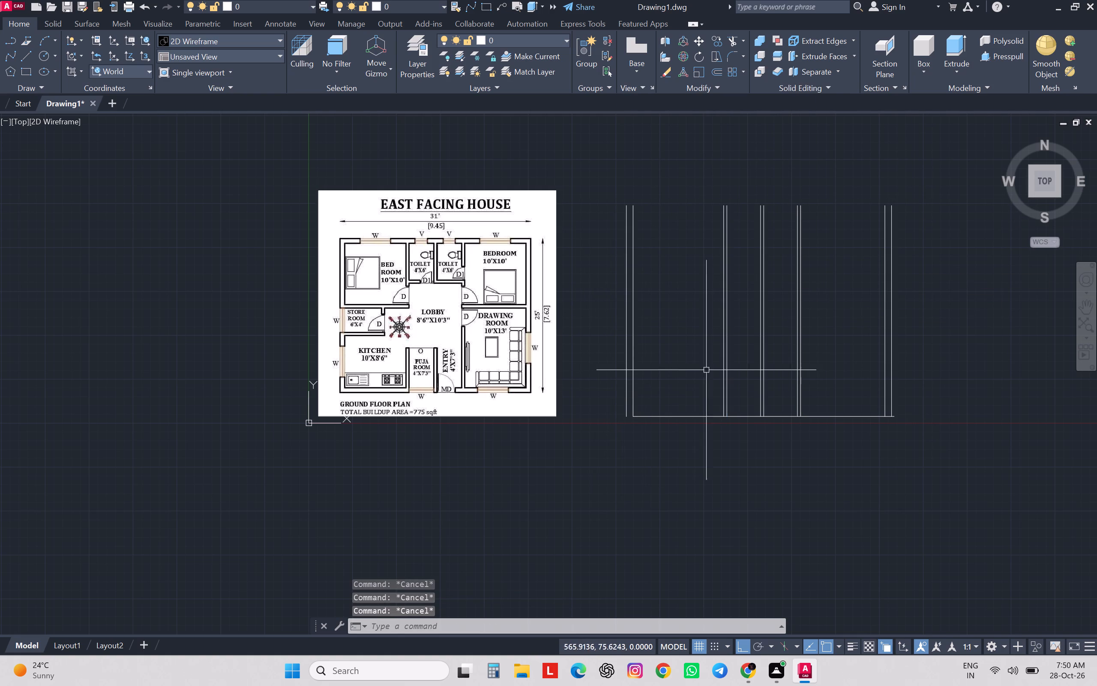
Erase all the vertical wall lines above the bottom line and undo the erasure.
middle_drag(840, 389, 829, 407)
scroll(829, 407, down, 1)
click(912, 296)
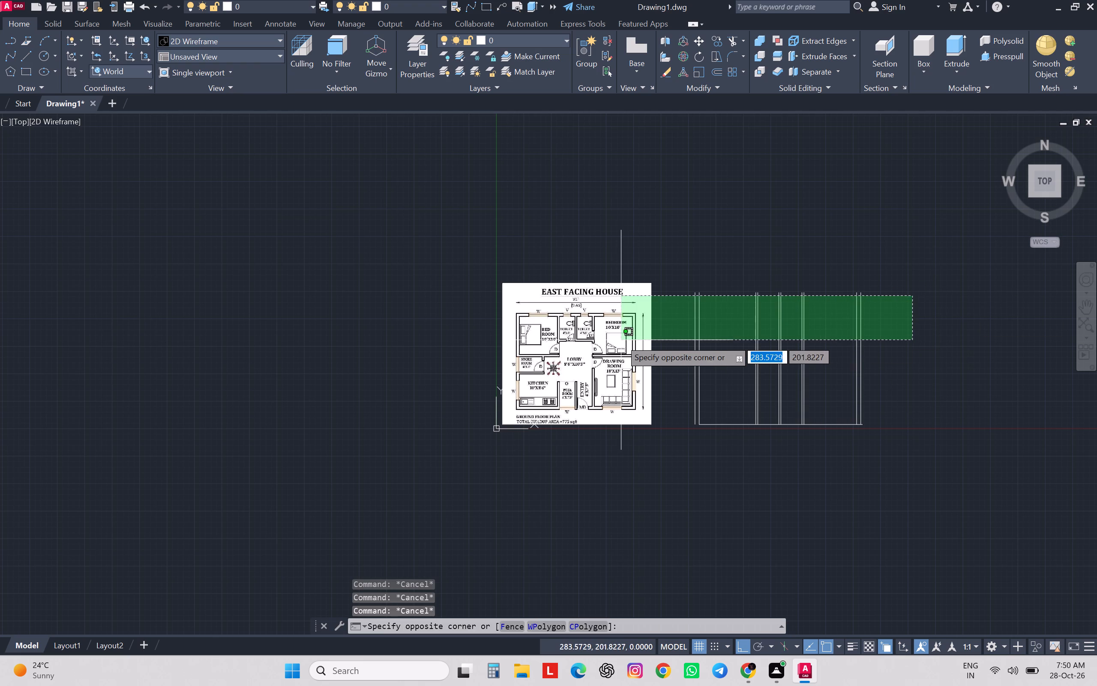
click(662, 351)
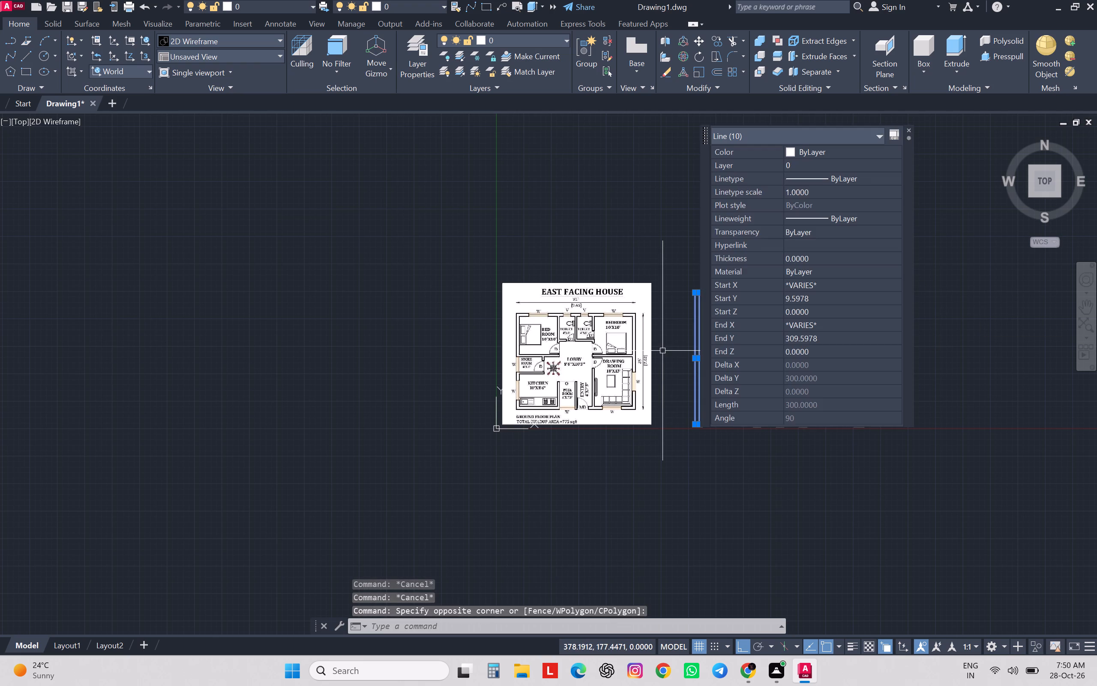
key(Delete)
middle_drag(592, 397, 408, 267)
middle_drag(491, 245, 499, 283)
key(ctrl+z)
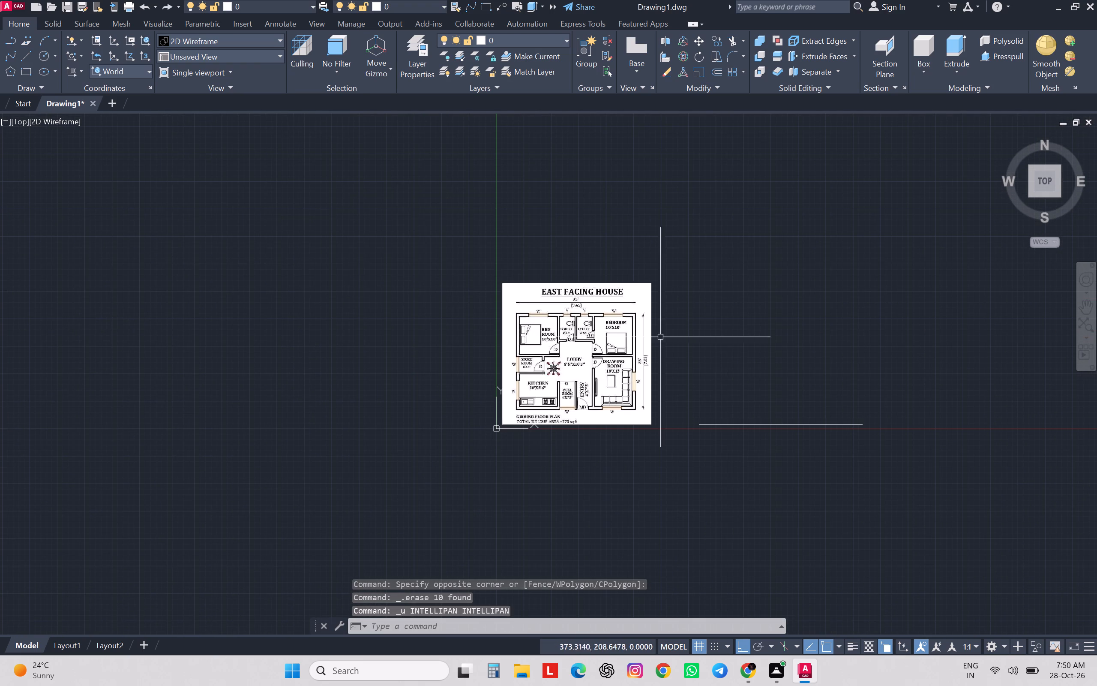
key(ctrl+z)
Delete all the vertical wall lines except the west line that meets the end of the bottom line.
drag(903, 264, 897, 269)
scroll(717, 347, up, 2)
click(715, 345)
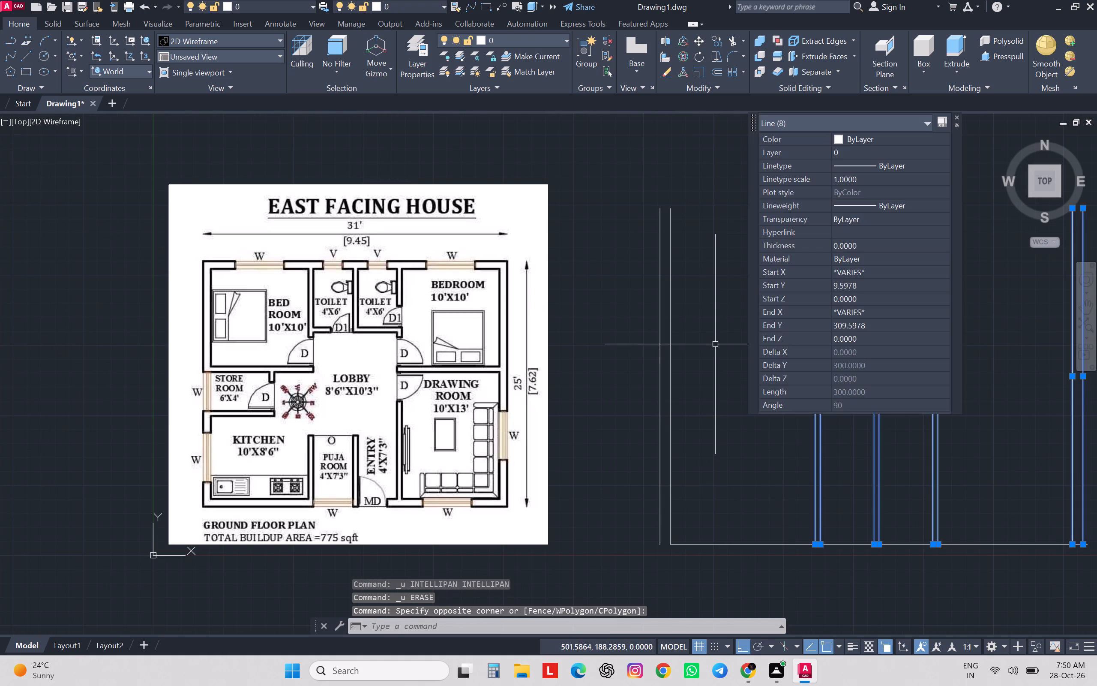
key(Delete)
click(658, 341)
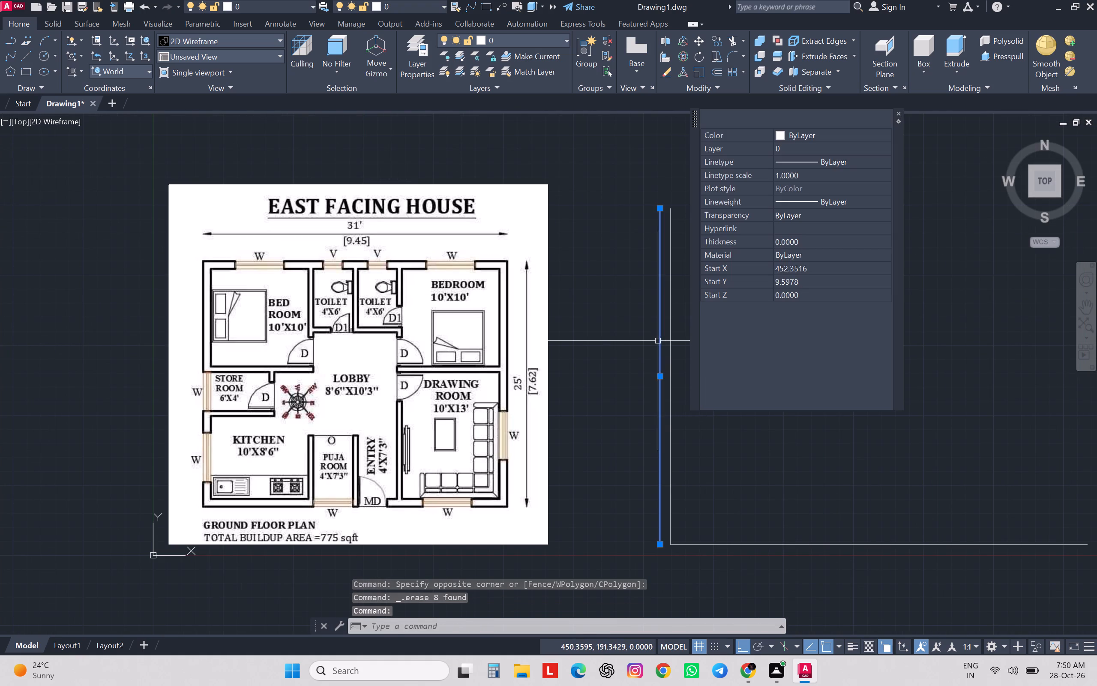
key(Delete)
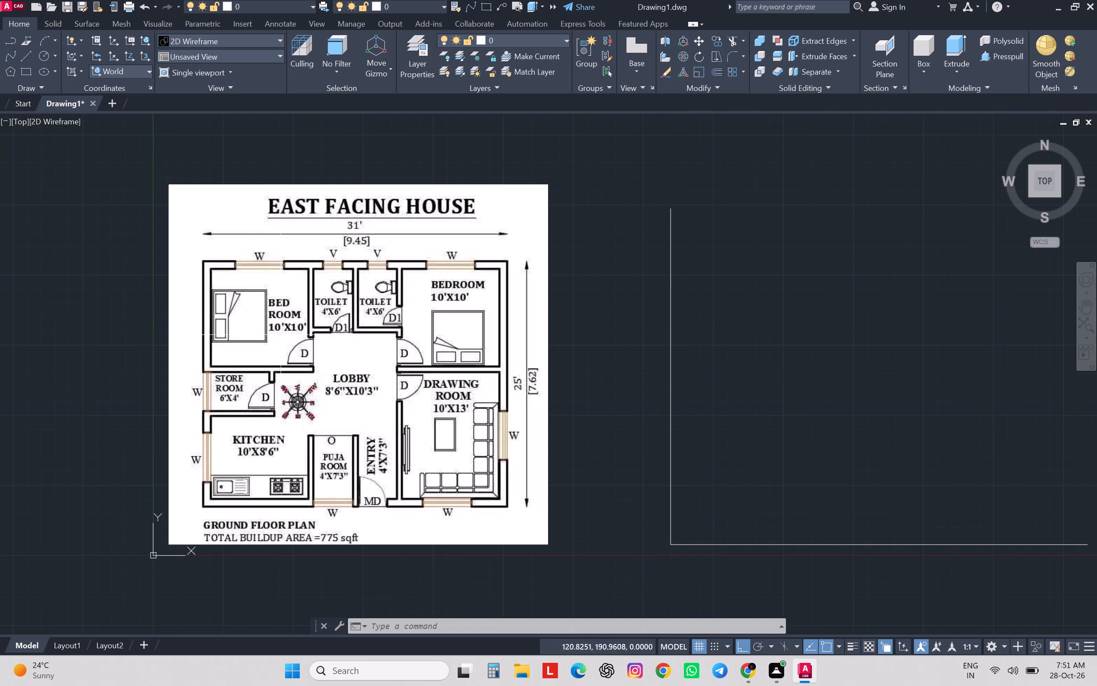
Switch to Calculator and add up the room widths 120 + 120 + 48 + 48.
click(492, 670)
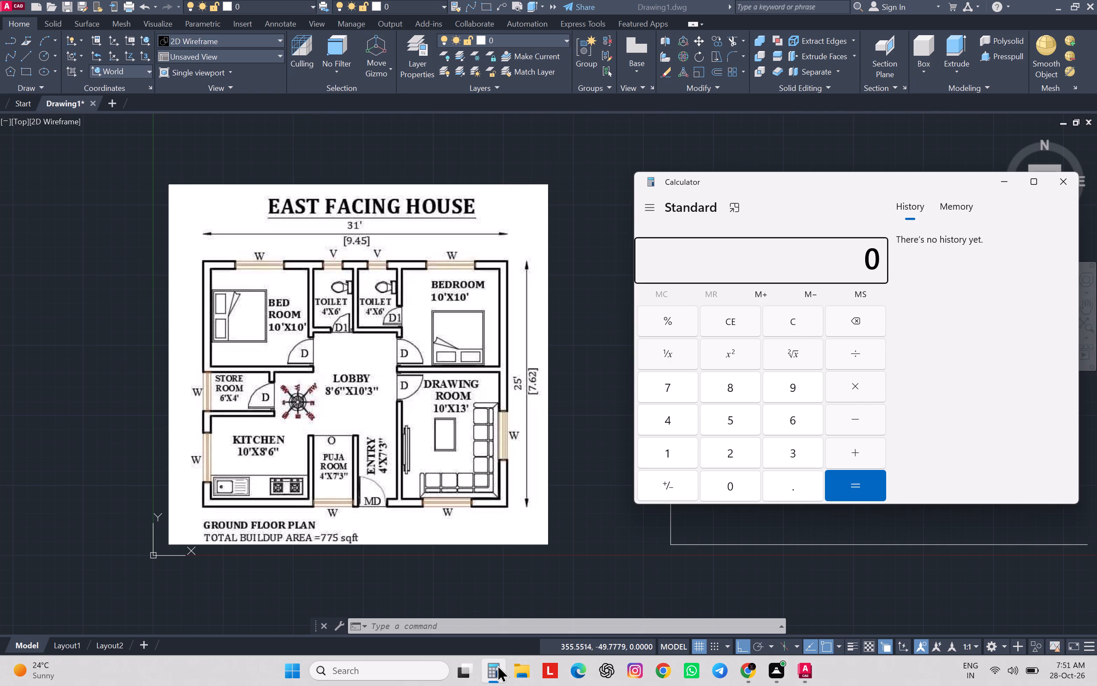
click(660, 455)
click(734, 454)
click(729, 482)
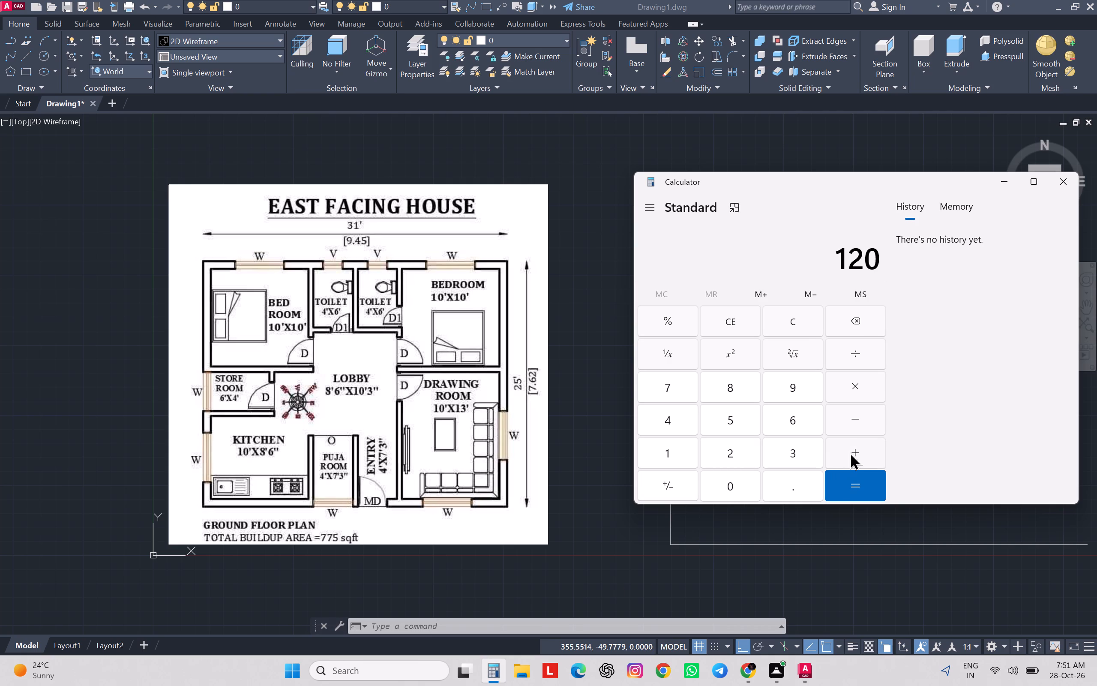
click(850, 452)
click(666, 445)
click(752, 466)
drag(723, 499, 728, 497)
click(856, 454)
click(677, 420)
click(724, 388)
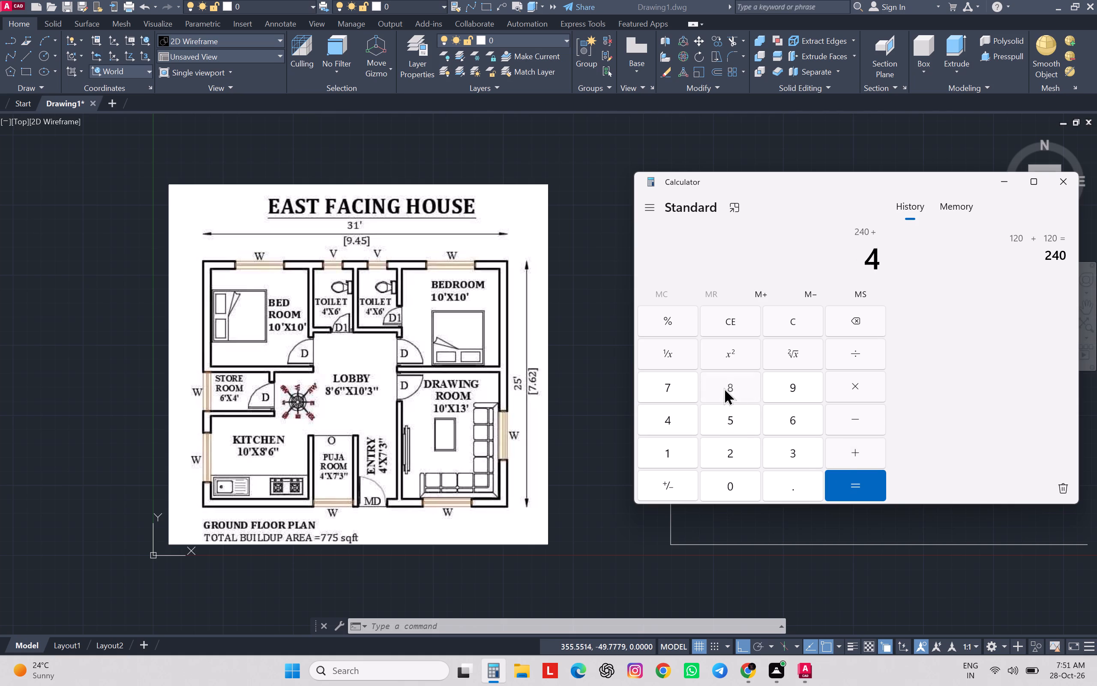
click(860, 452)
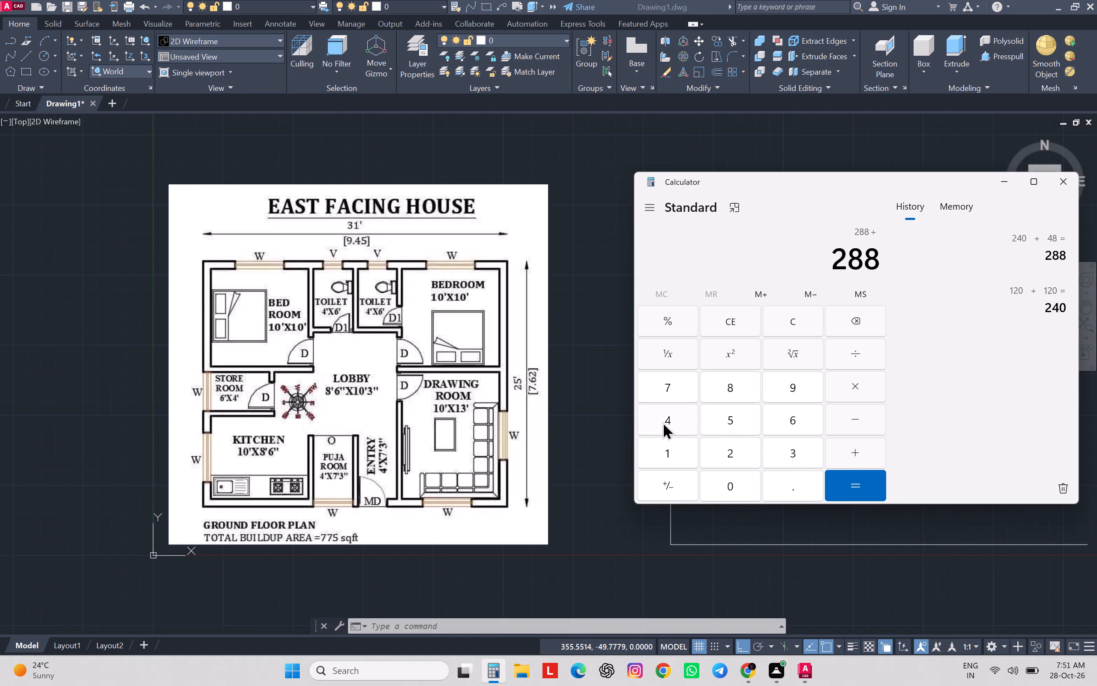
click(662, 422)
click(715, 385)
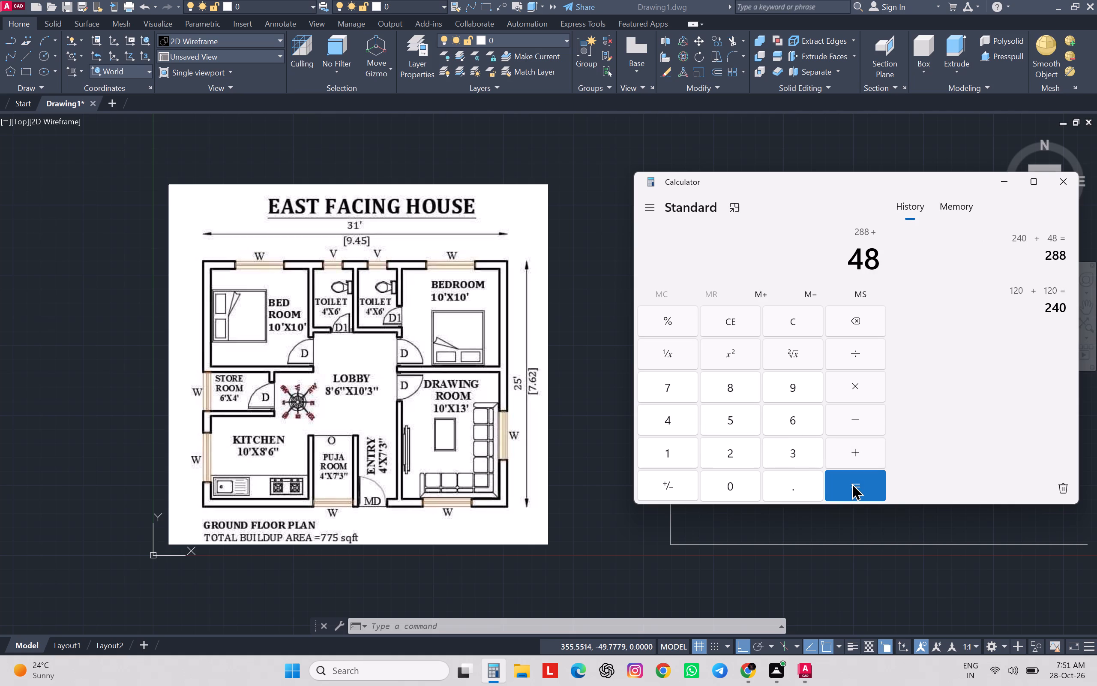
click(851, 483)
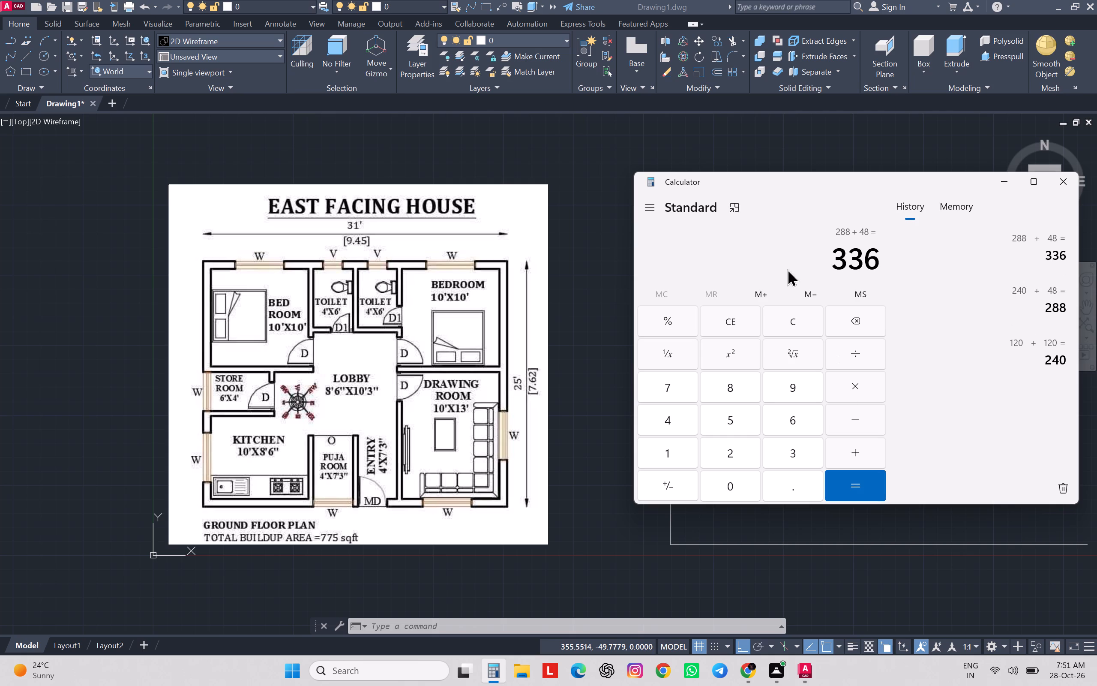
drag(757, 181, 488, 215)
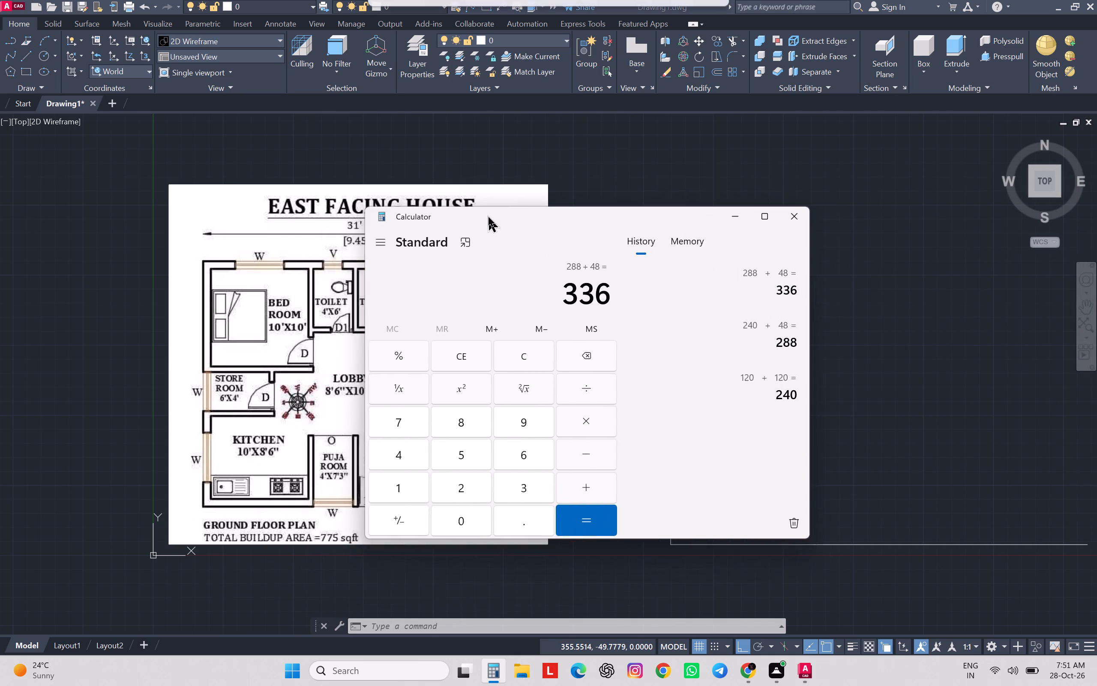
drag(488, 215, 436, 168)
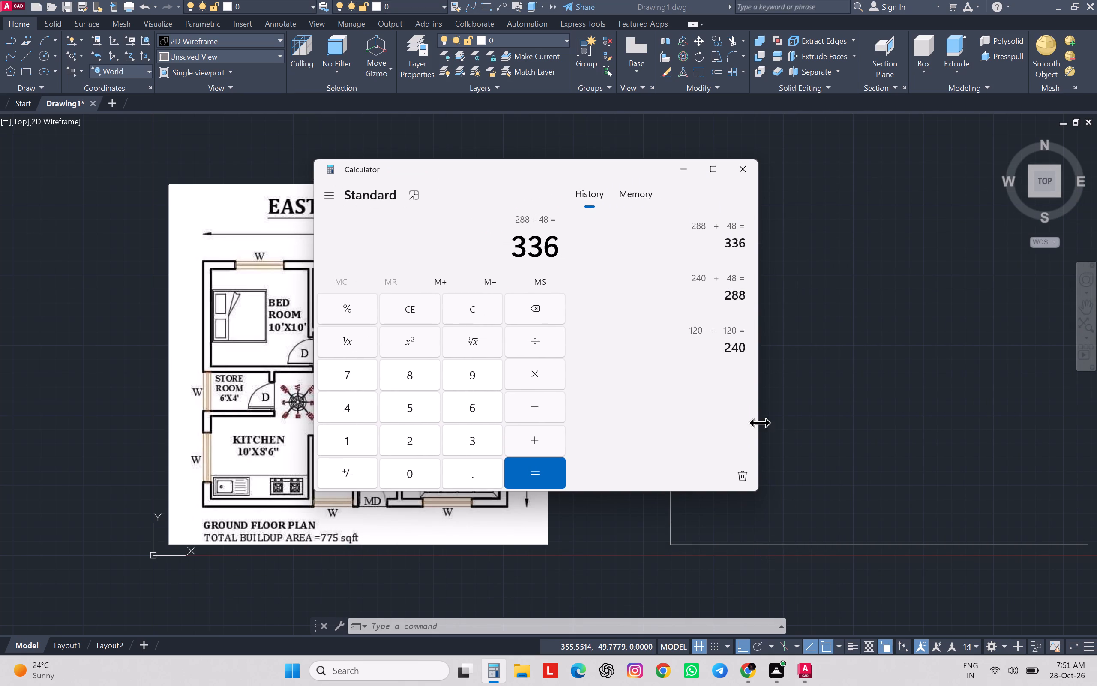
Switch back to AutoCAD and measure the bottom line from its west end to its east end with an aligned dimension.
click(844, 442)
scroll(797, 470, down, 1)
middle_drag(797, 470, 724, 423)
scroll(724, 423, up, 1)
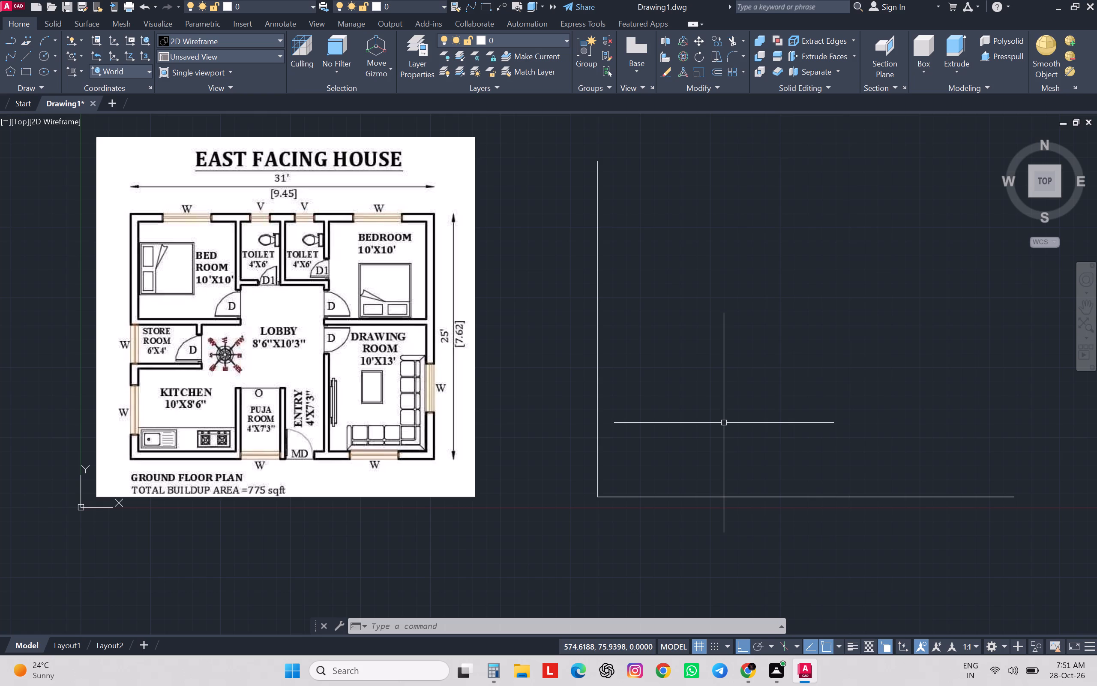
text(da)
key(Return)
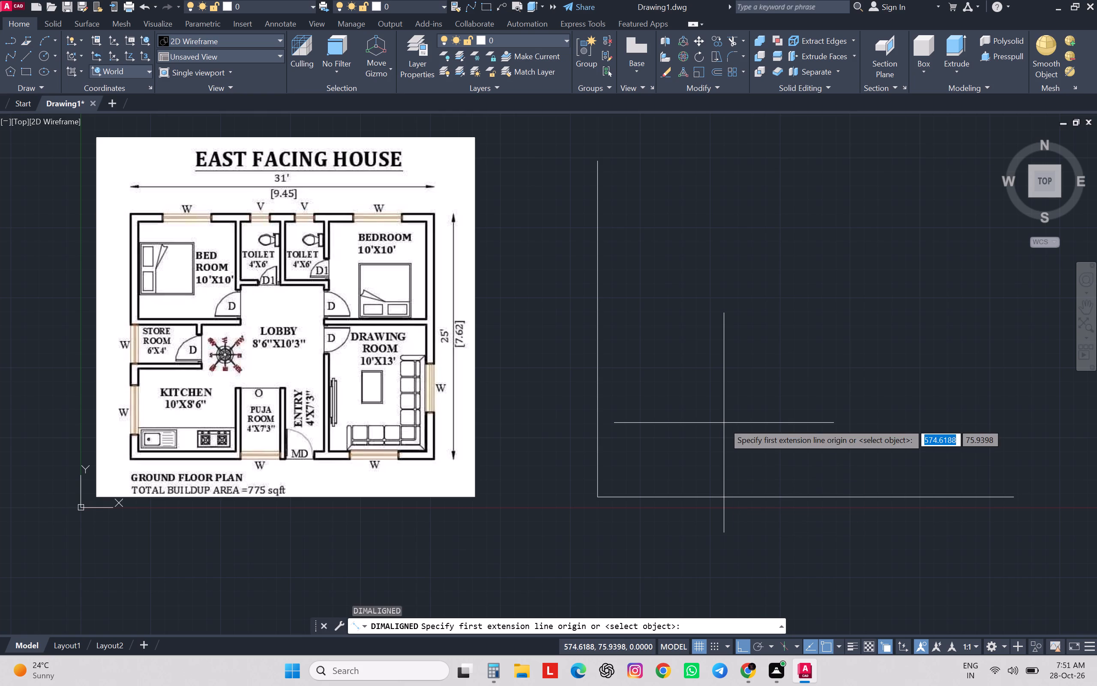
click(596, 500)
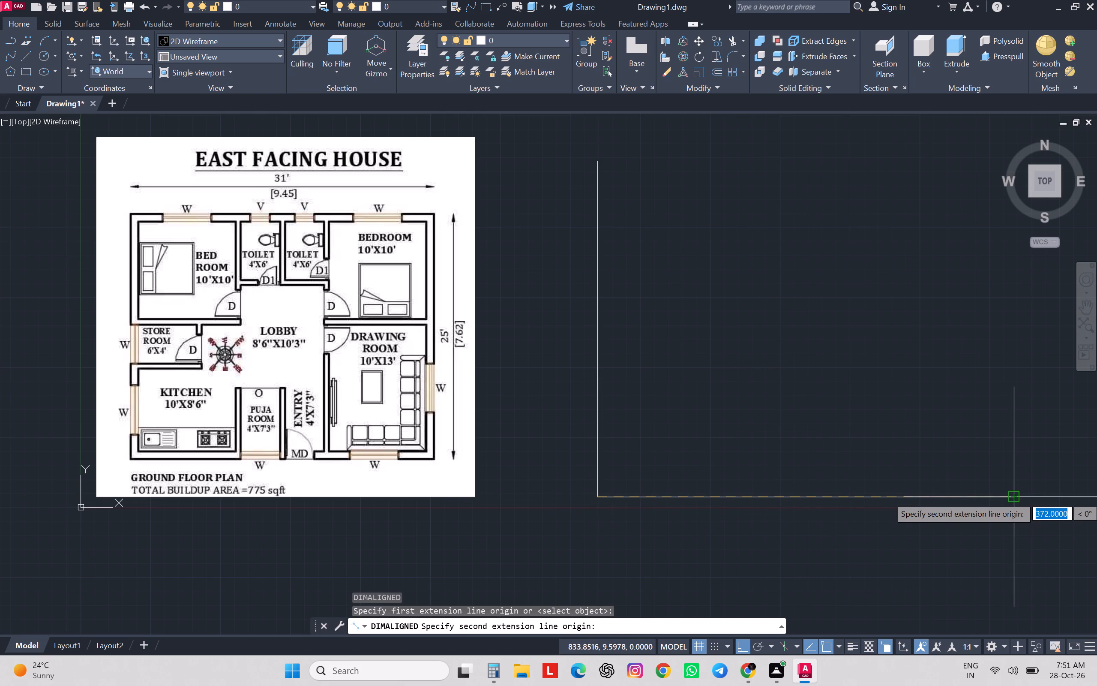
click(1015, 496)
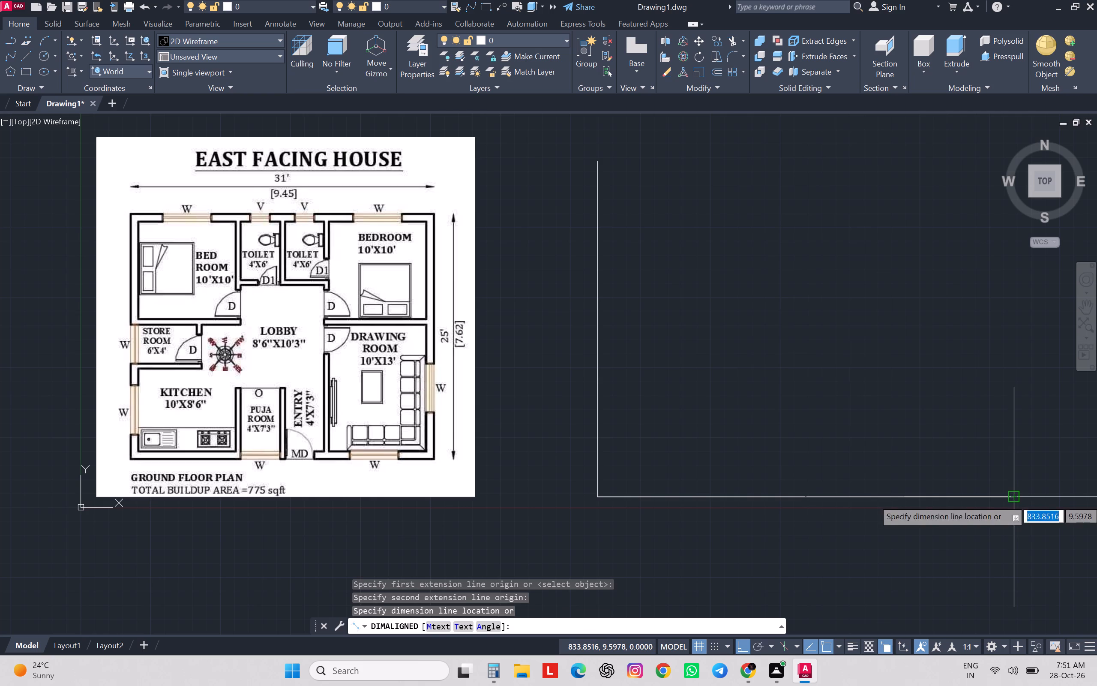
Switch to Calculator and subtract the overall plan width 372 from the summed room widths.
click(483, 663)
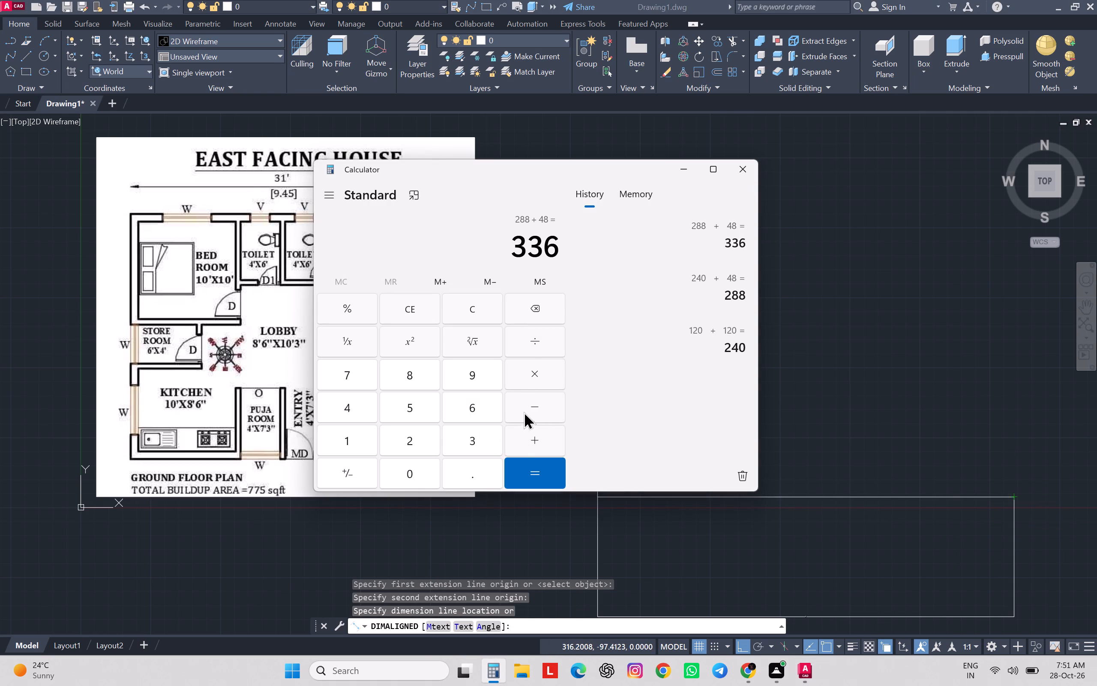
click(547, 409)
click(485, 445)
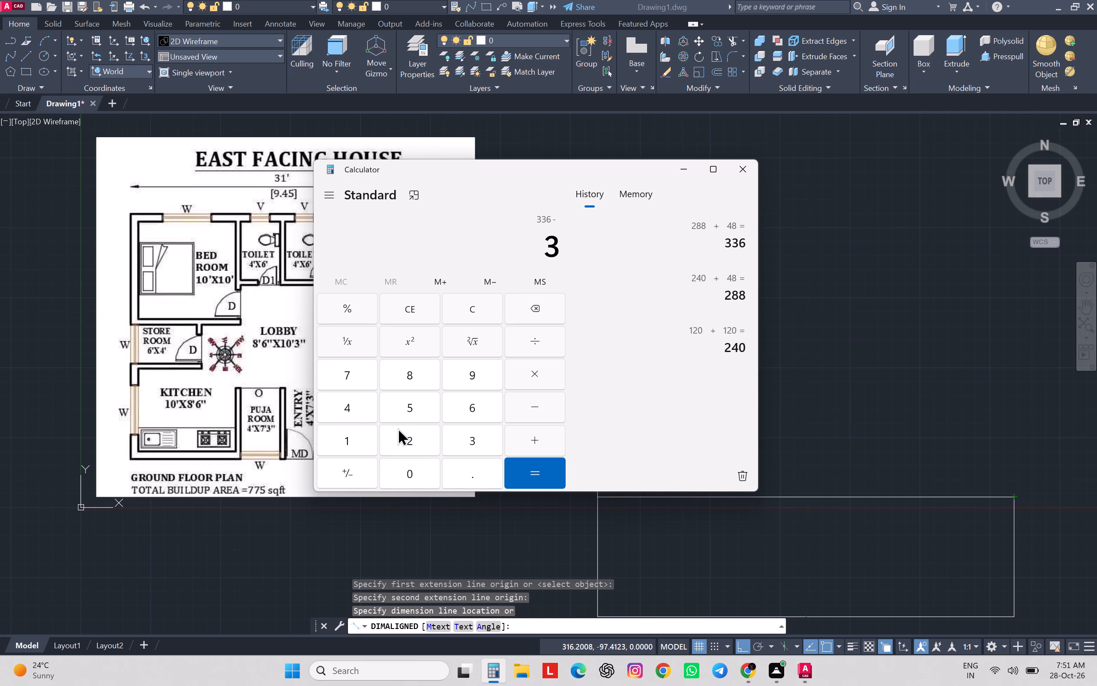
drag(352, 364, 355, 357)
click(366, 374)
click(421, 442)
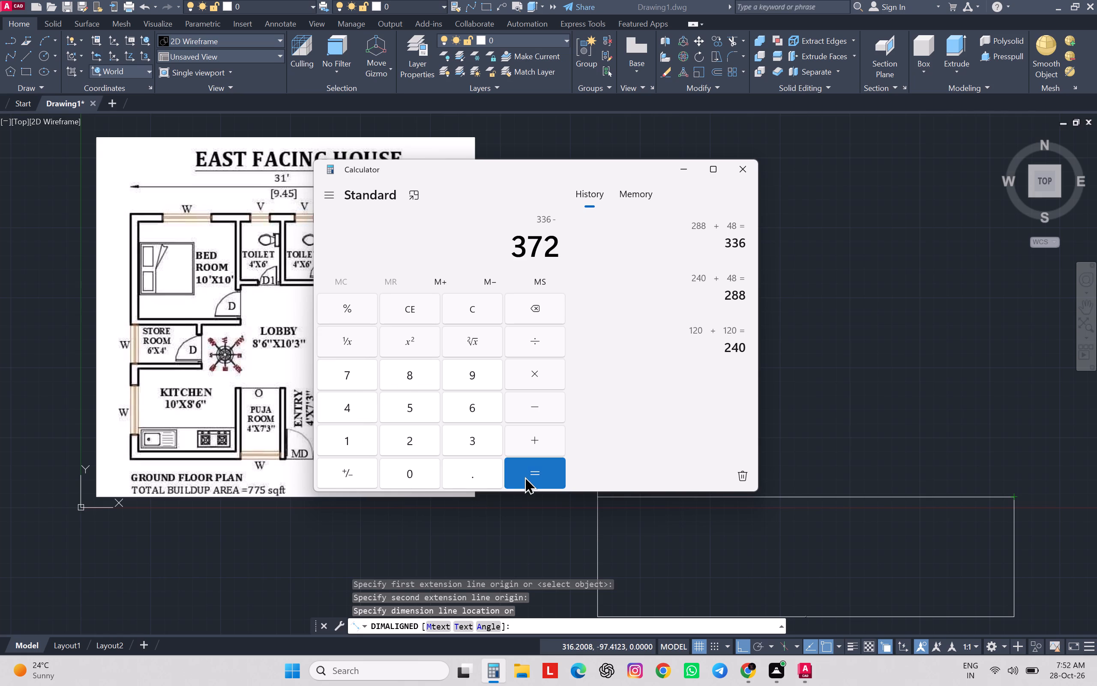
click(528, 473)
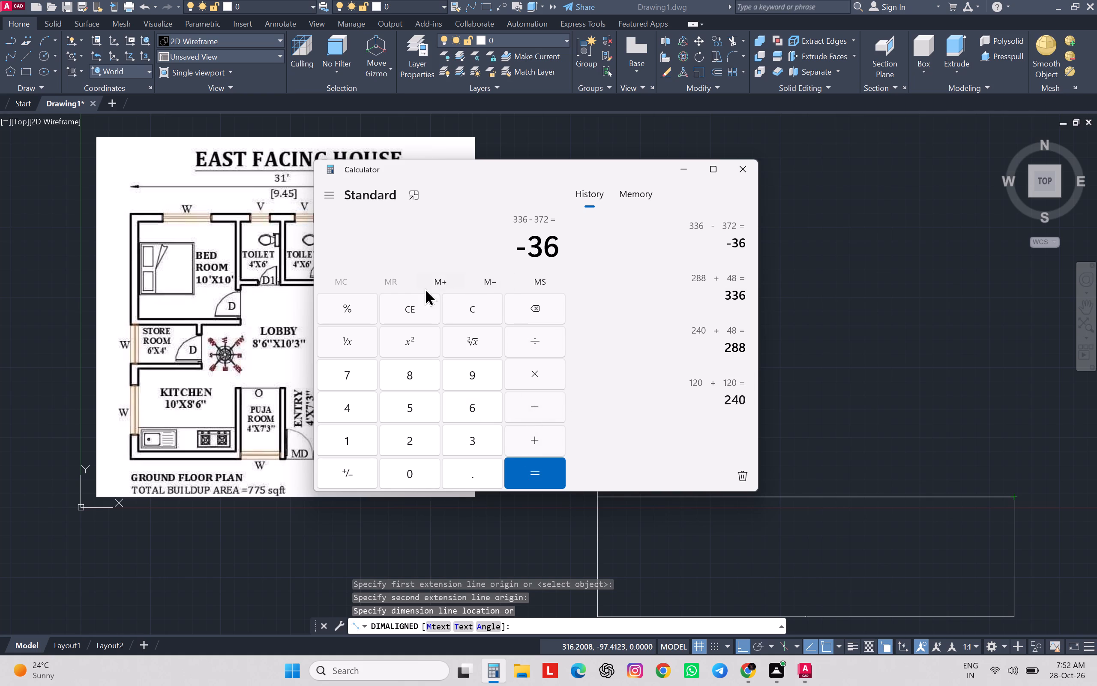
Clear the calculator and add up the trial wall thicknesses 8 + 8 + 4 + 4.
click(483, 313)
click(407, 376)
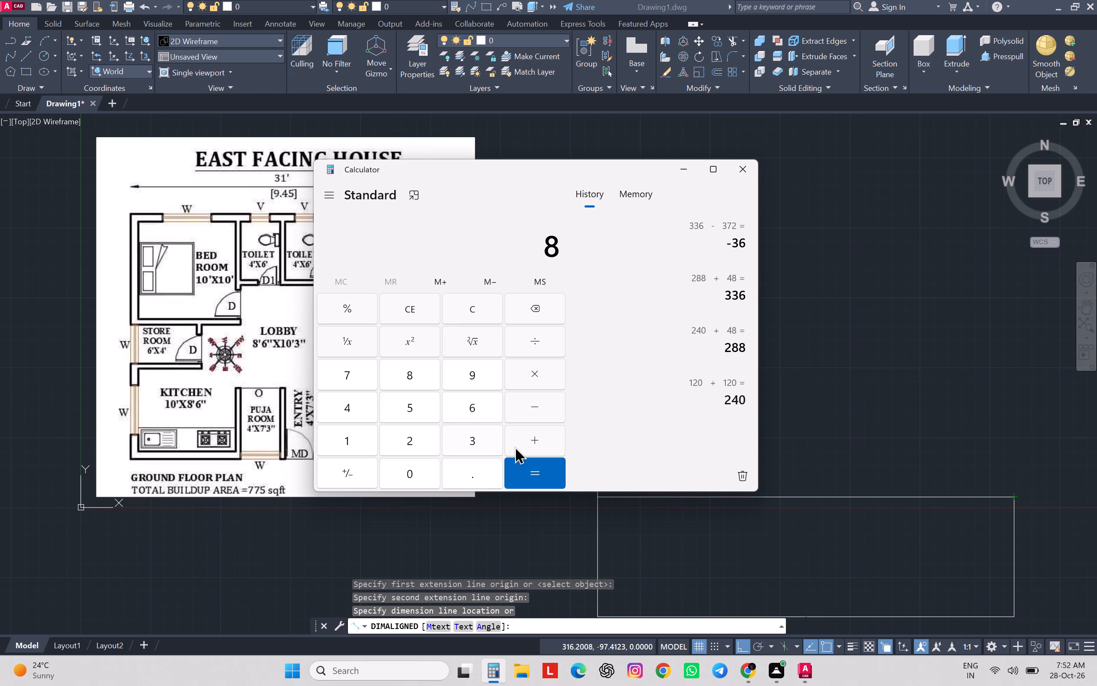
click(539, 439)
click(411, 381)
click(532, 442)
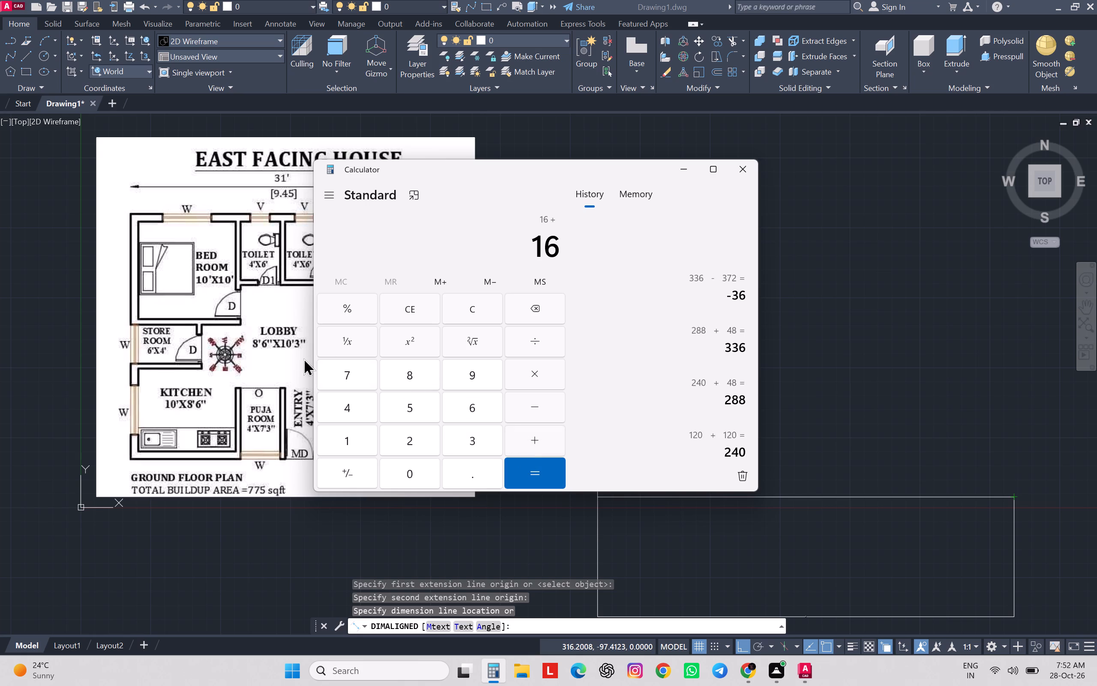
click(355, 406)
click(530, 444)
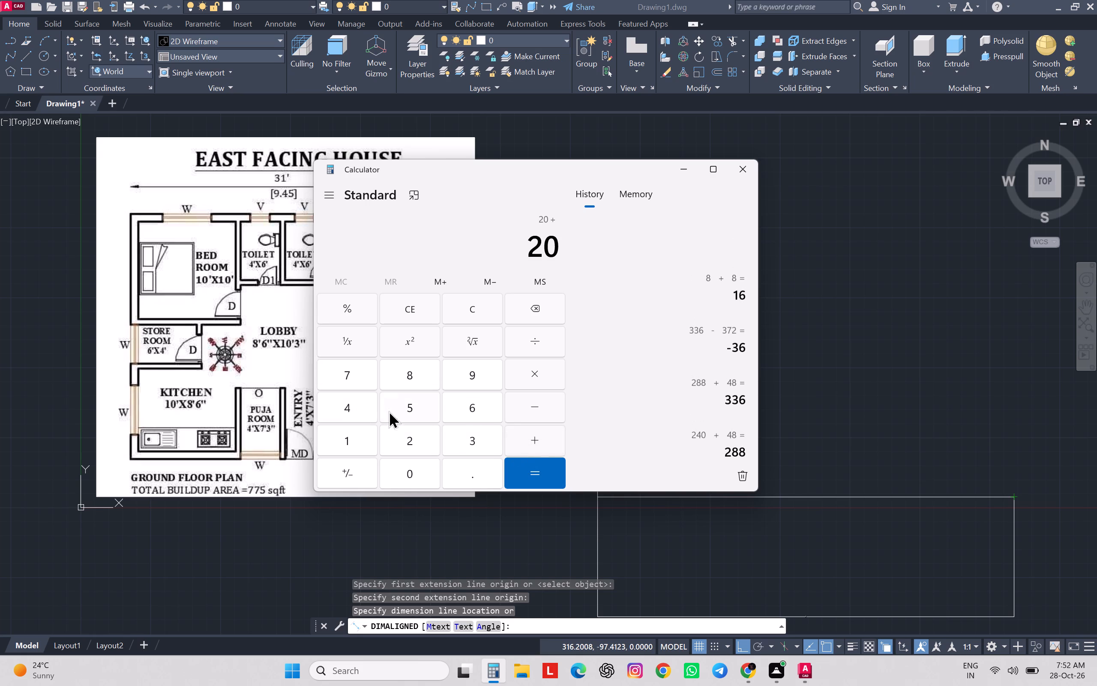
click(351, 409)
click(538, 466)
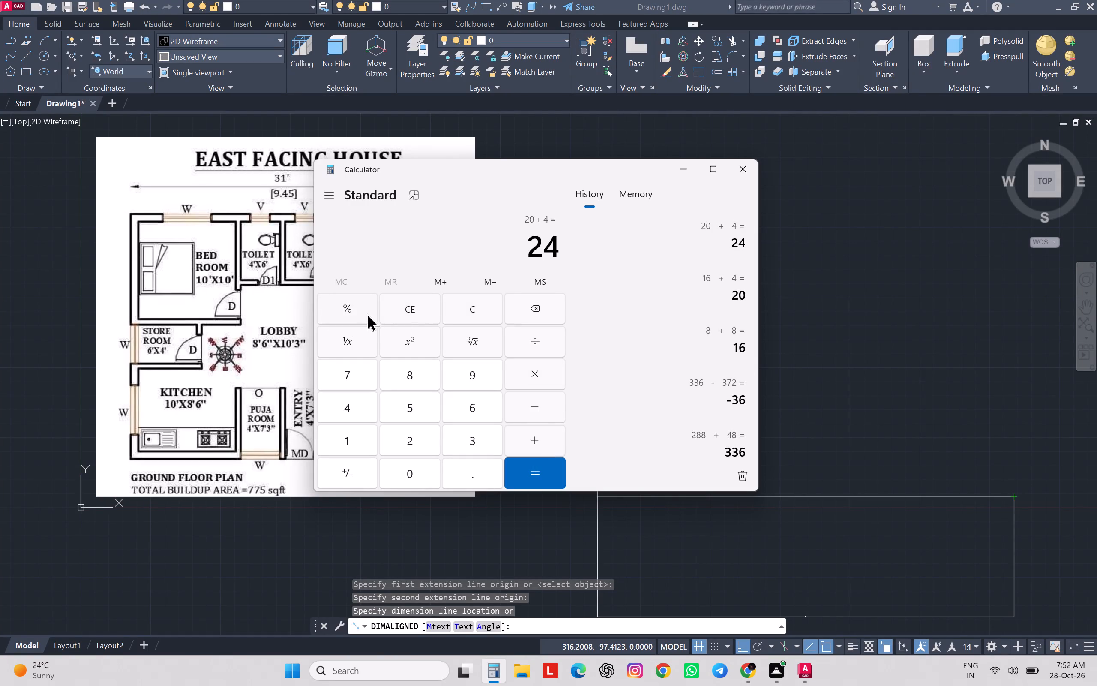
Add up the wall thicknesses 9 + 9 + 4.5 + 4.5, then return to AutoCAD and cancel the pending aligned dimension.
drag(402, 325, 405, 319)
click(402, 307)
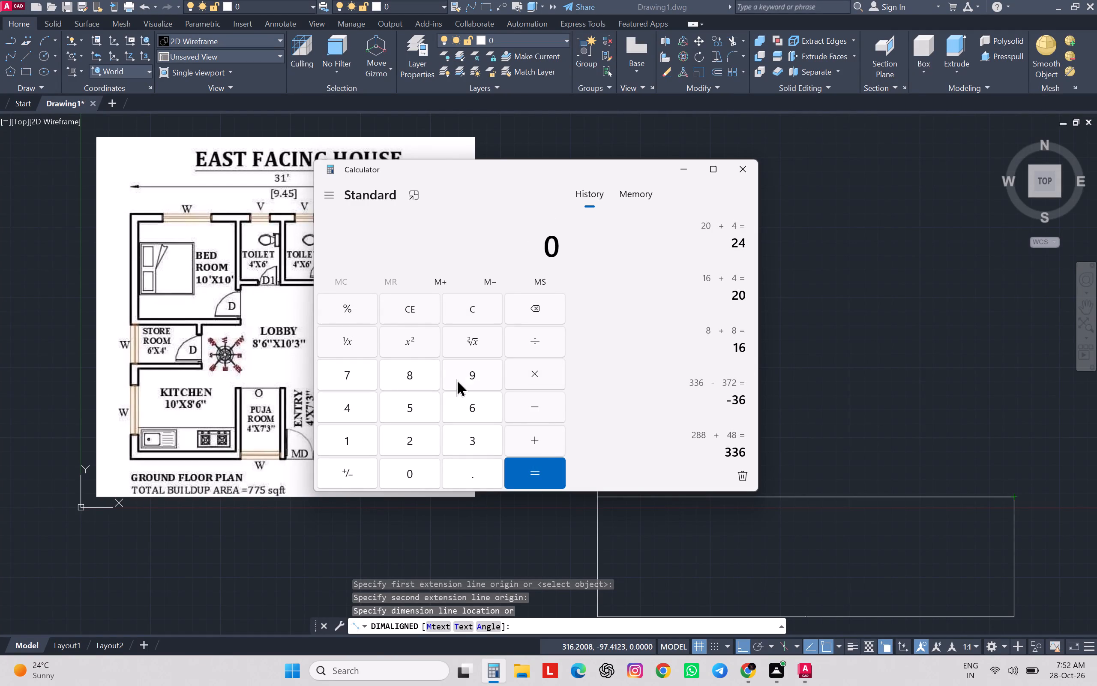
click(471, 373)
click(544, 438)
click(491, 373)
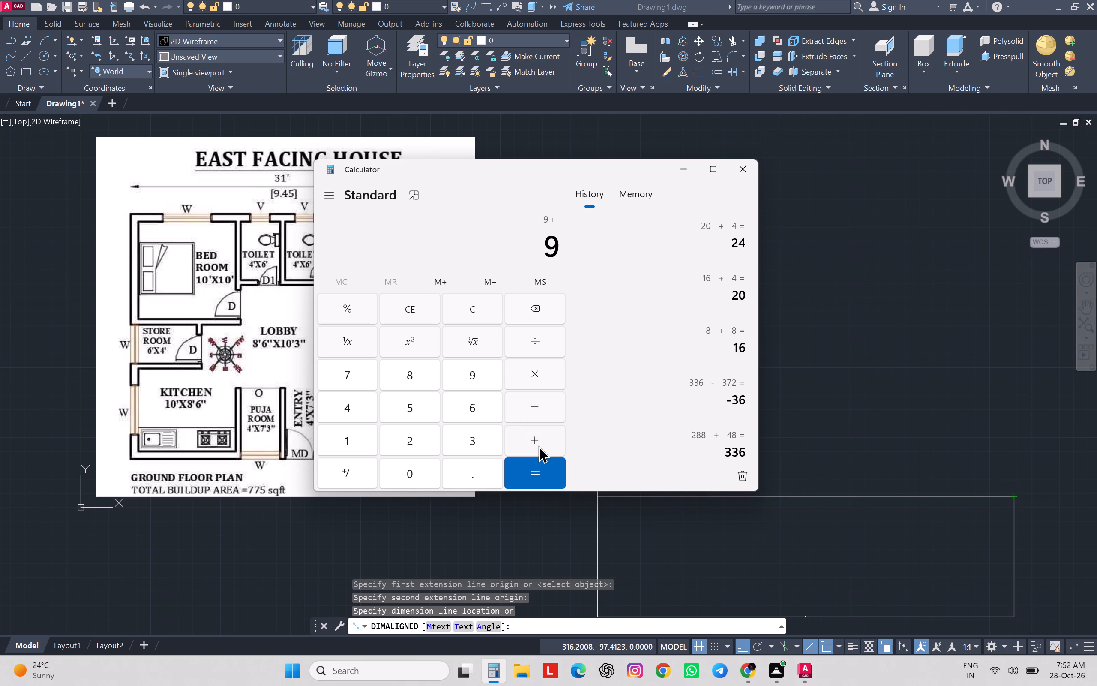
click(538, 445)
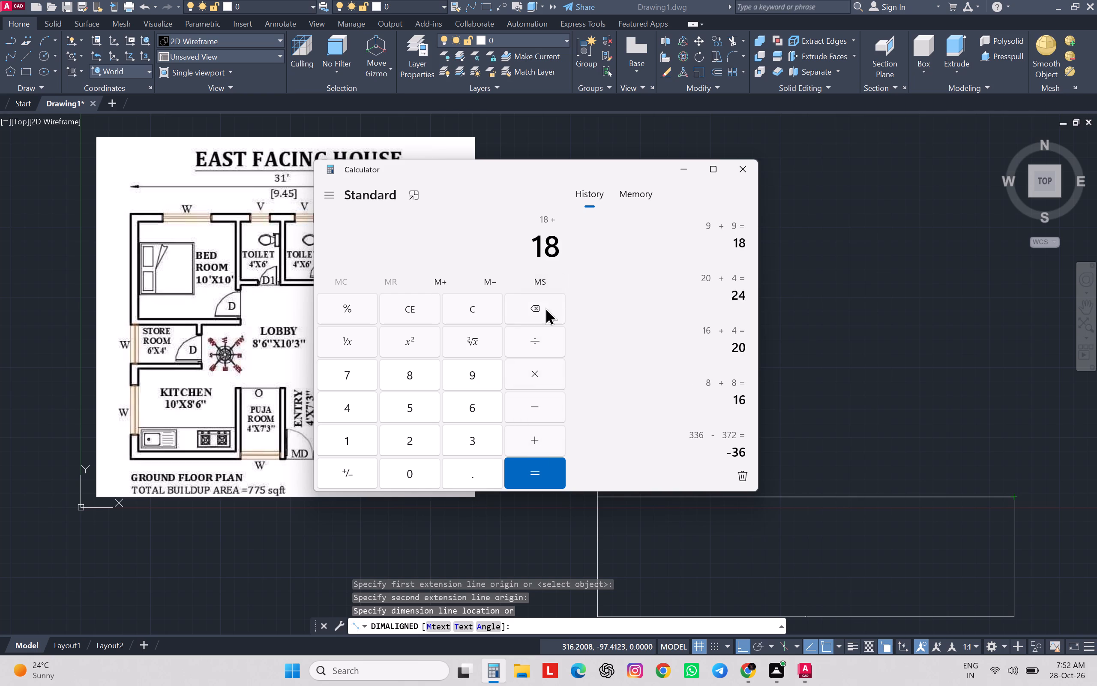
click(351, 400)
click(480, 481)
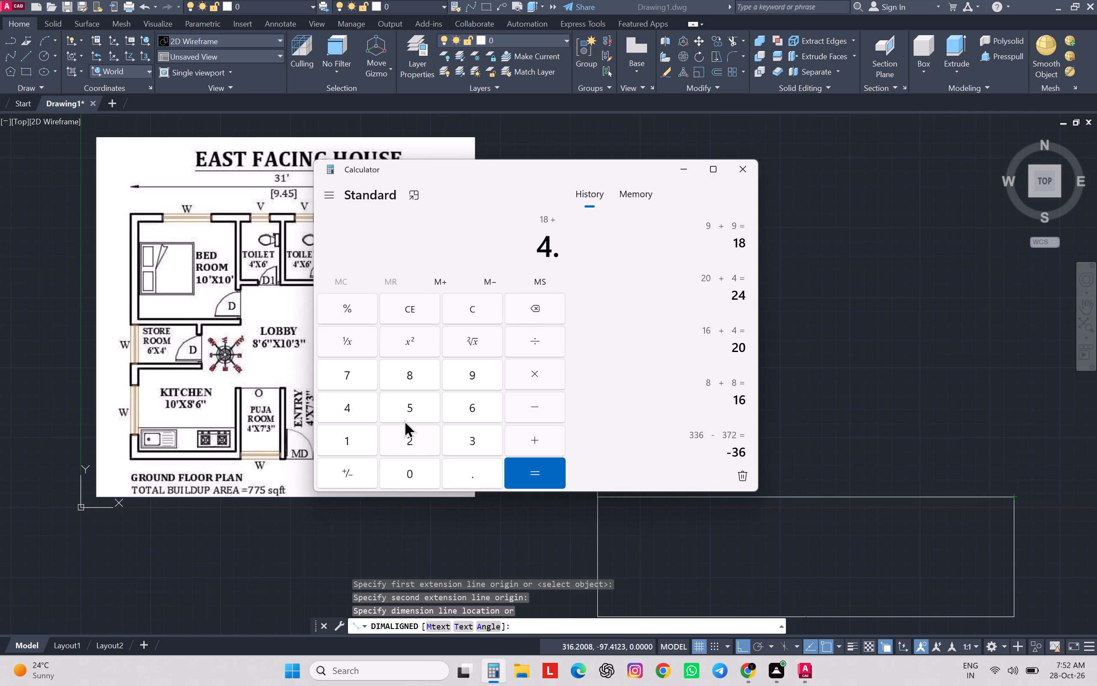
click(404, 420)
click(546, 445)
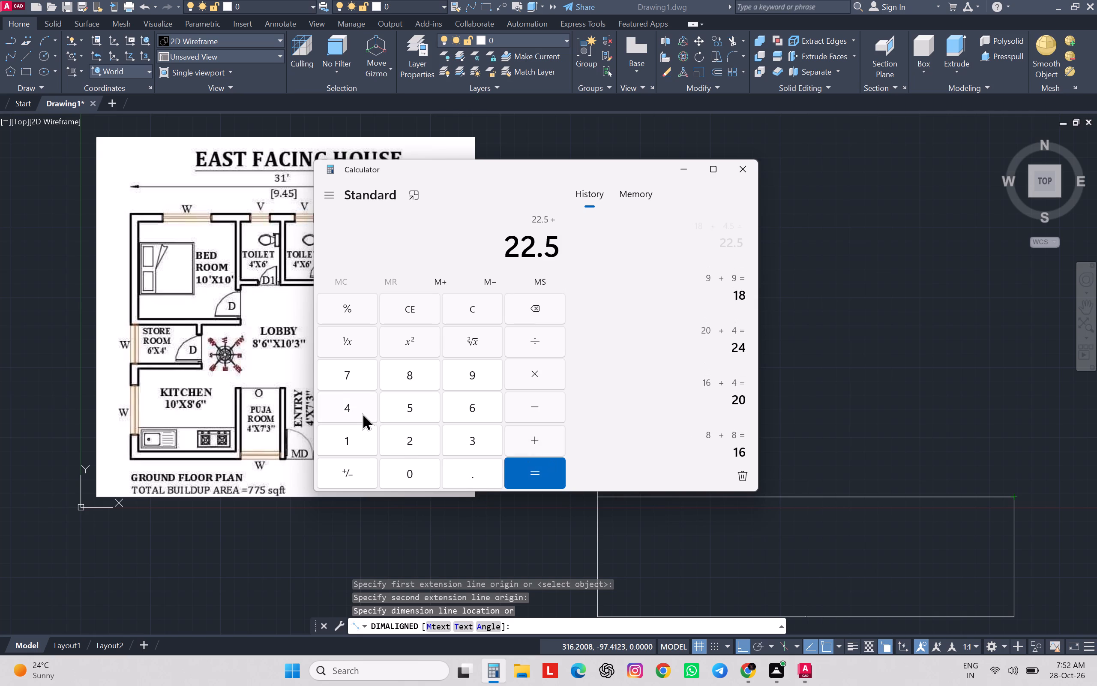
click(362, 413)
click(486, 466)
click(421, 403)
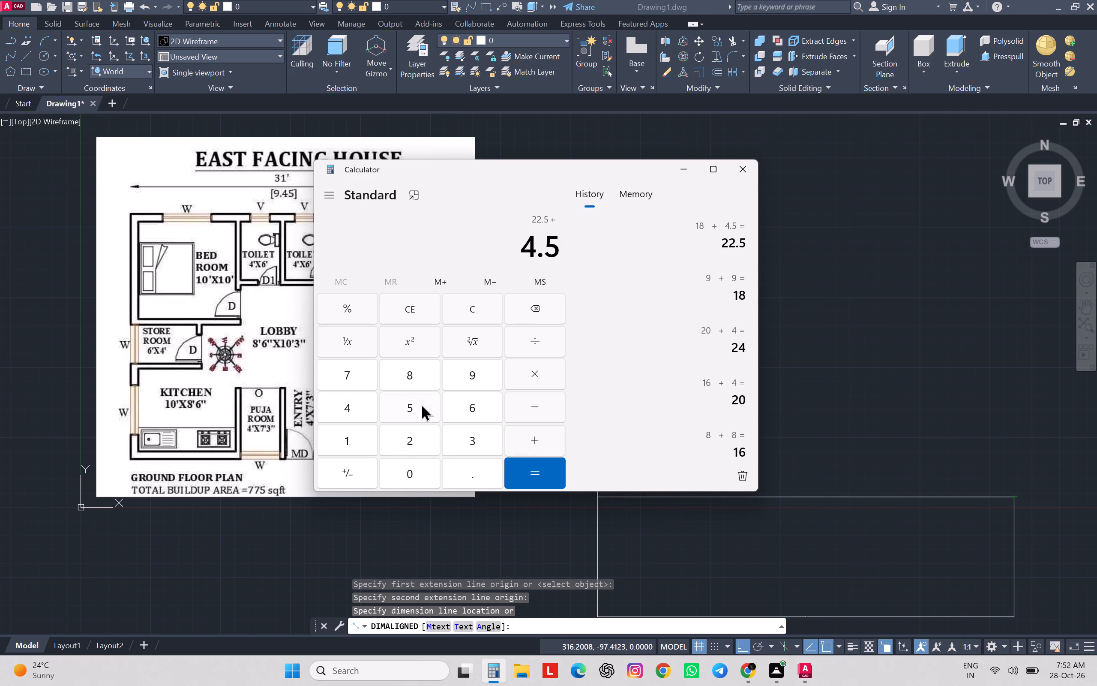
click(523, 462)
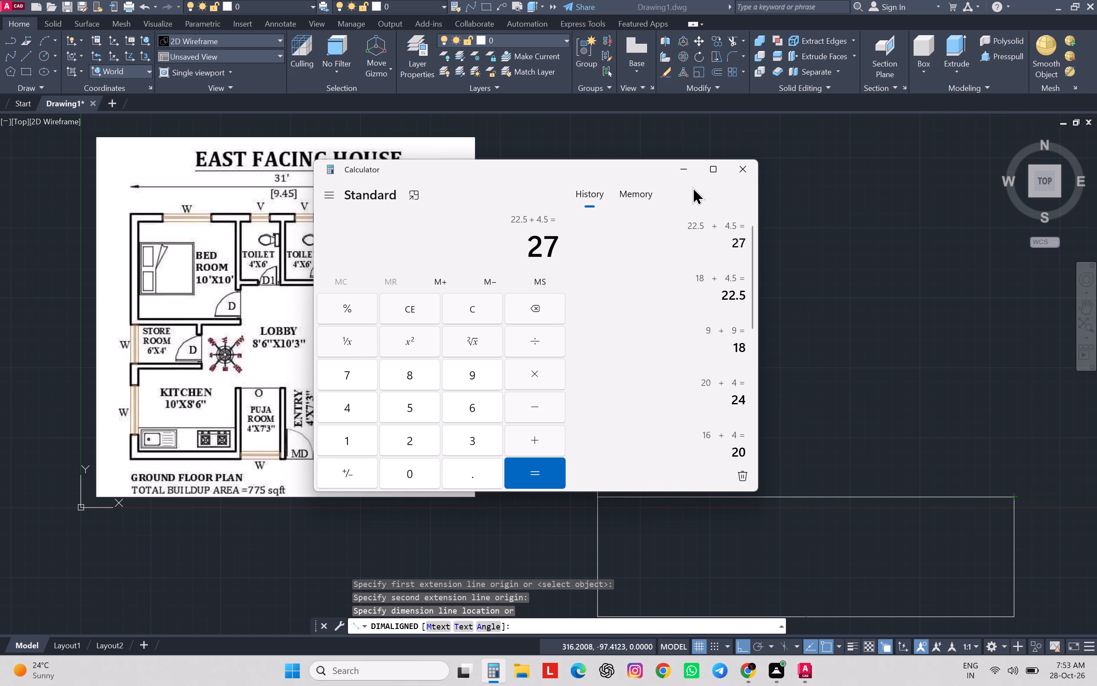
click(687, 175)
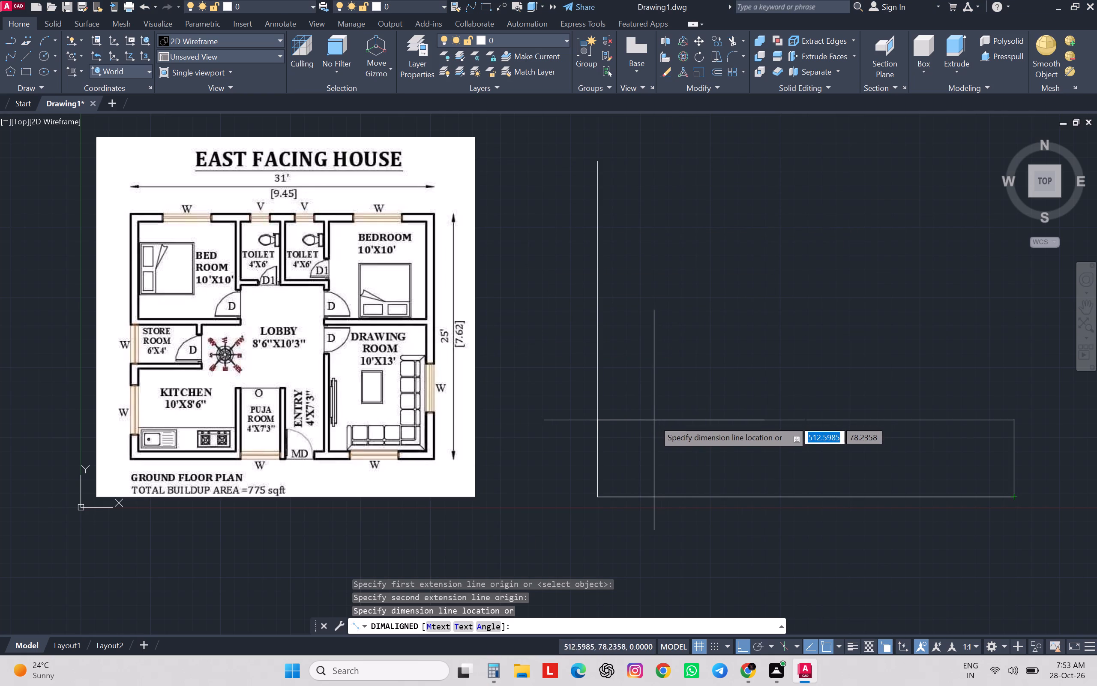
key(Escape)
Offset the west outer wall line 9 inches to the east to form the outer wall's inner face.
key(o)
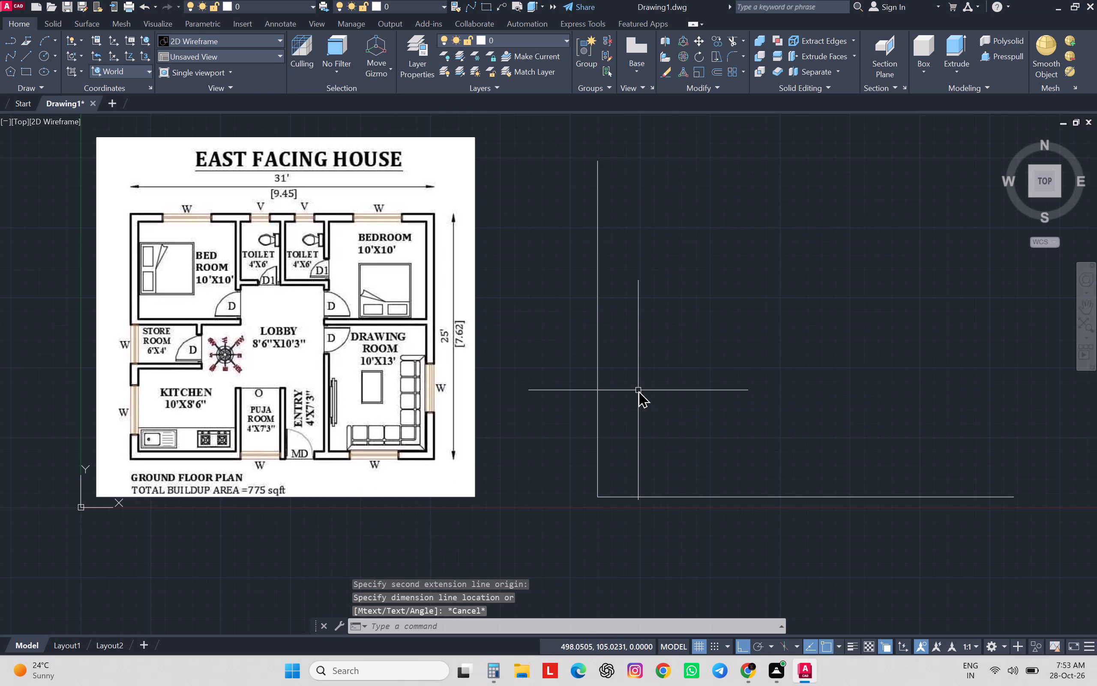
key(Return)
key(9)
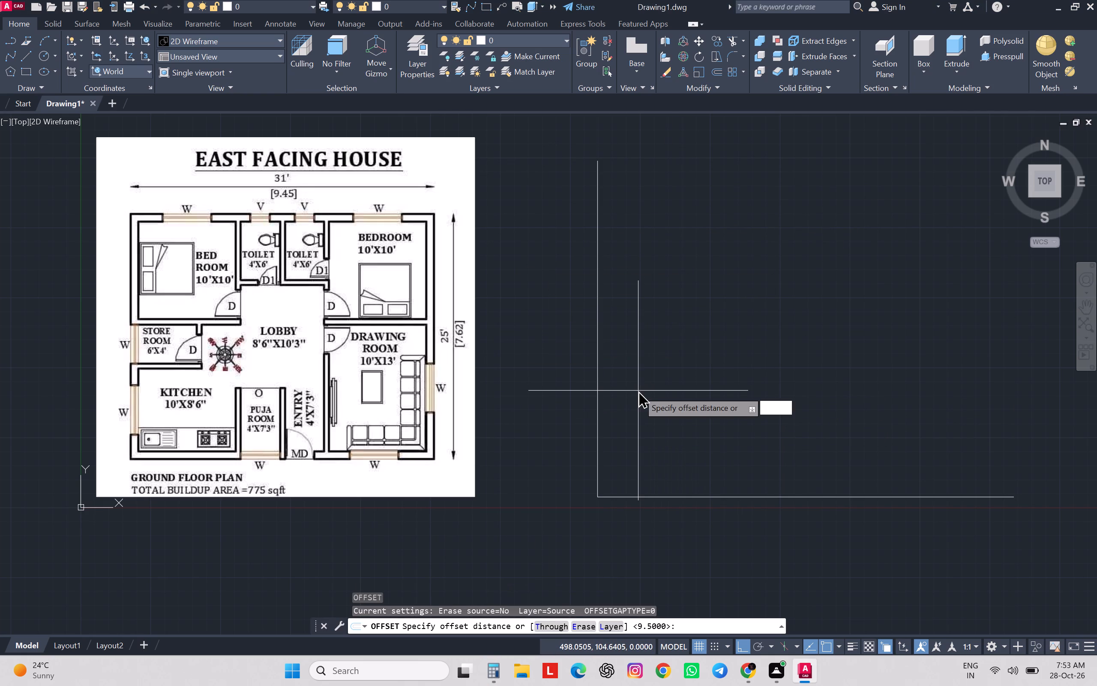
key(Return)
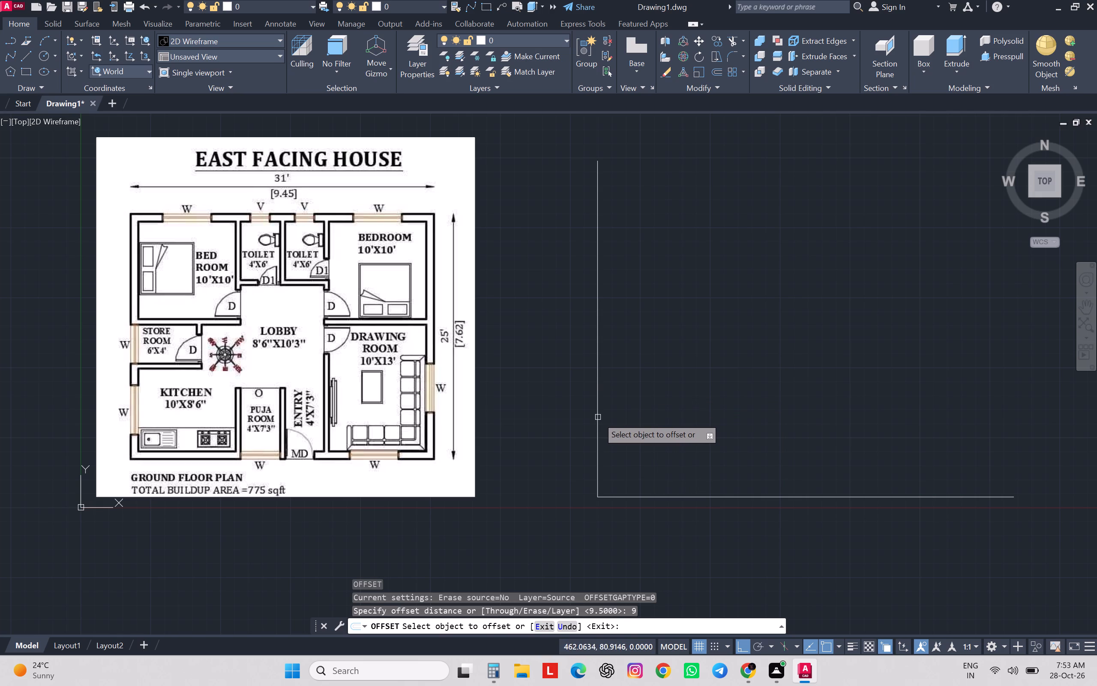
click(598, 417)
click(687, 397)
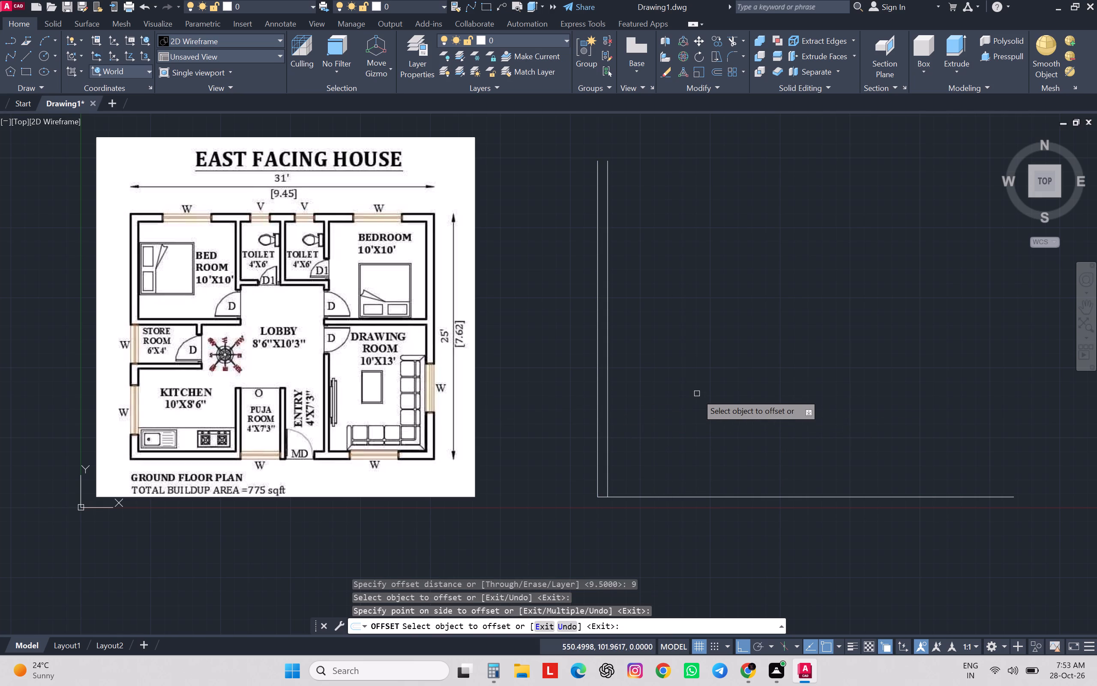
key(Escape)
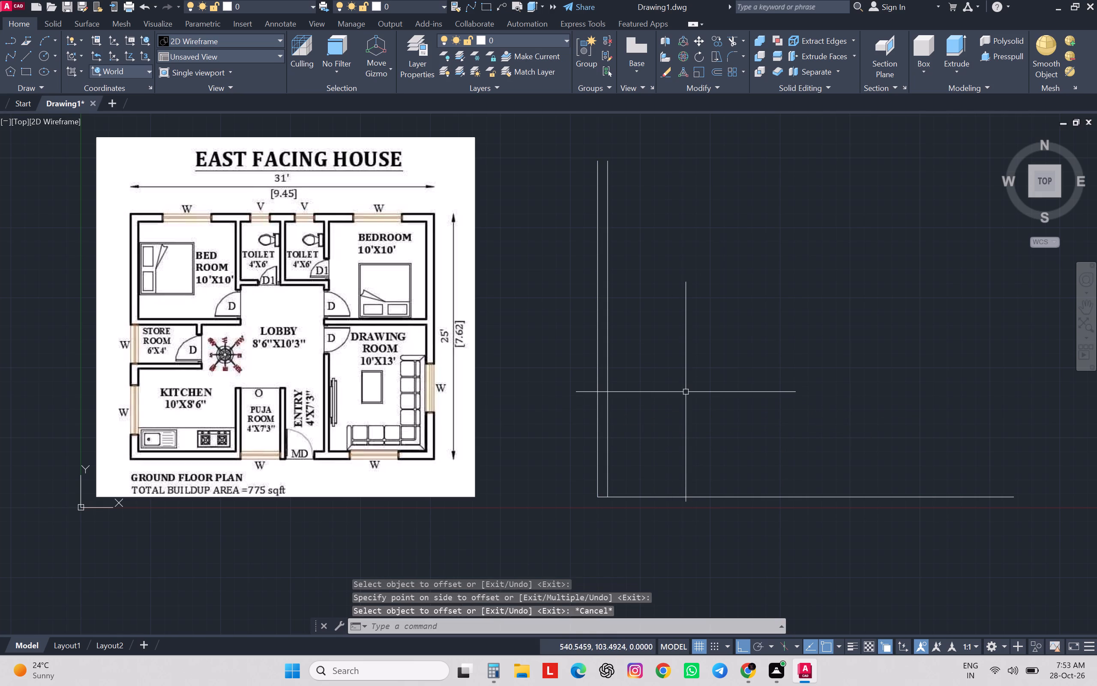
key(Escape)
key(Escape)
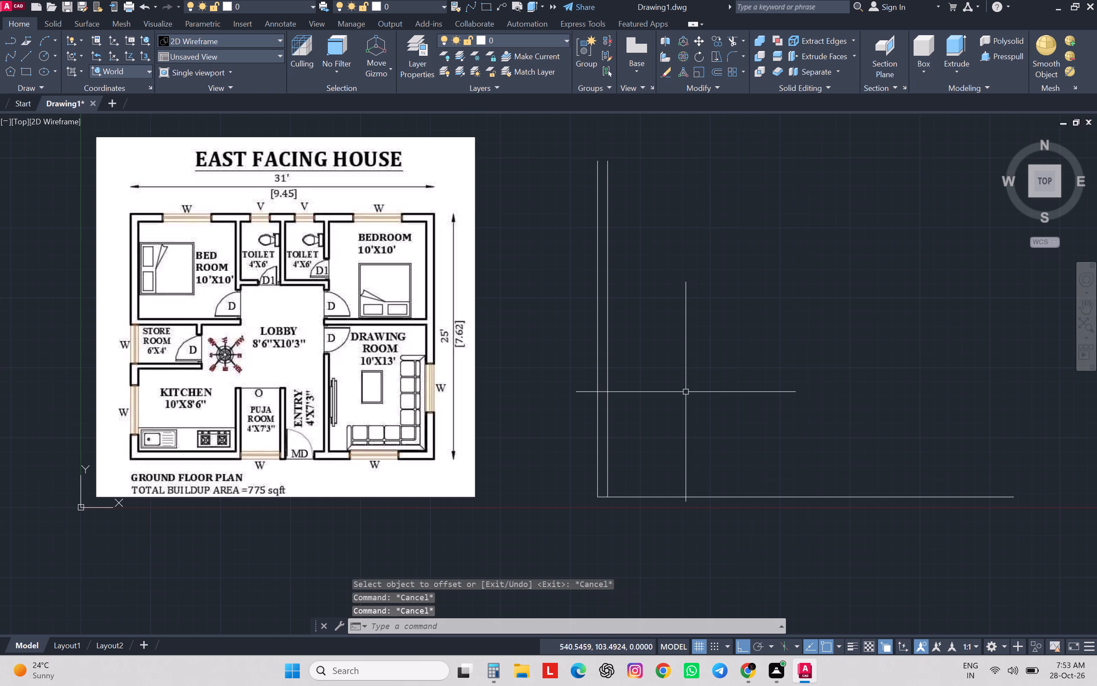
Offset the west wall's inner line 120 inches to the east to mark the bedroom width.
key(Return)
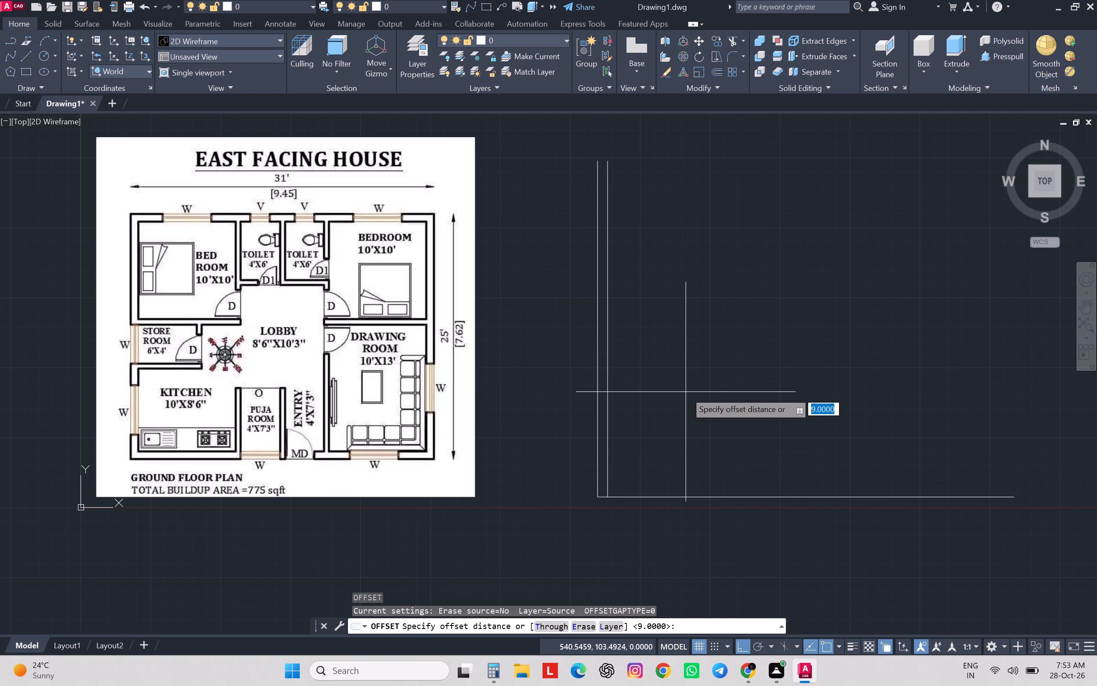
text(12)
key(0)
key(Return)
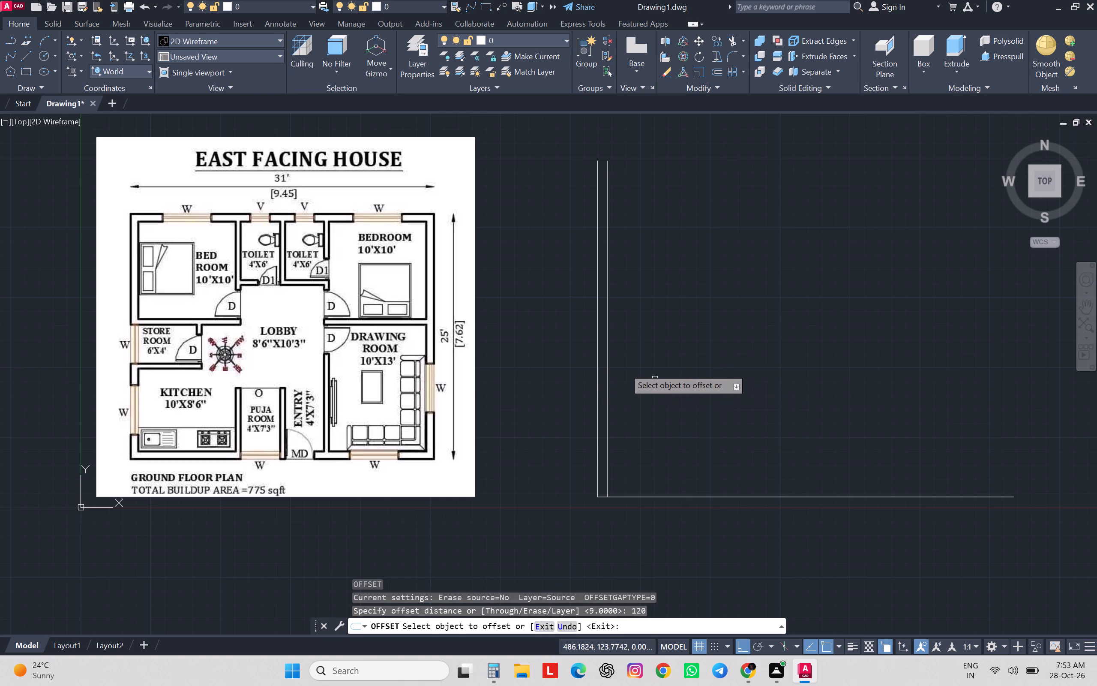
click(607, 374)
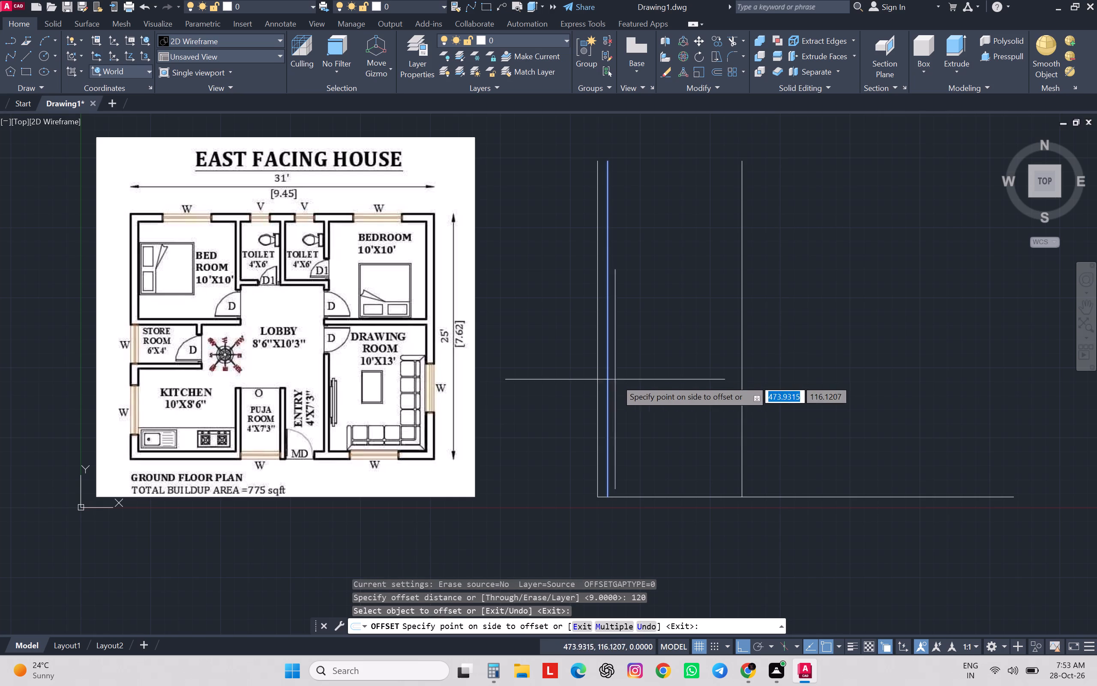
click(647, 380)
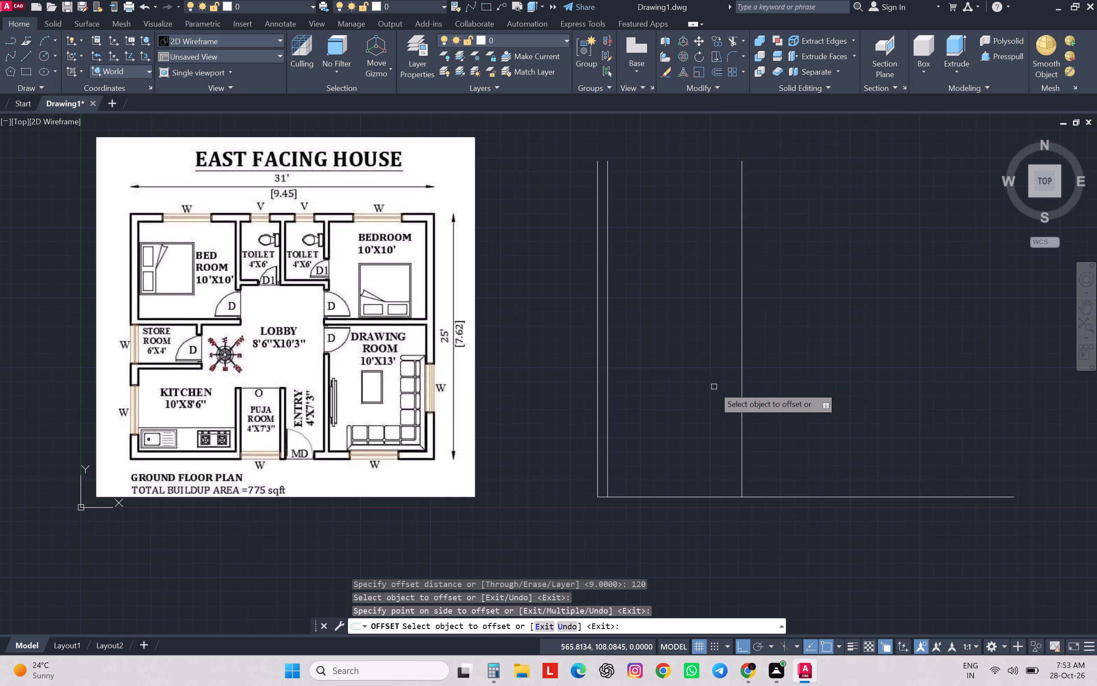
Offset the line marking the west bedroom's east side 9 inches to the east to form the wall between bedroom and toilet.
key(Escape)
key(Escape)
key(Escape)
key(Escape)
key(Return)
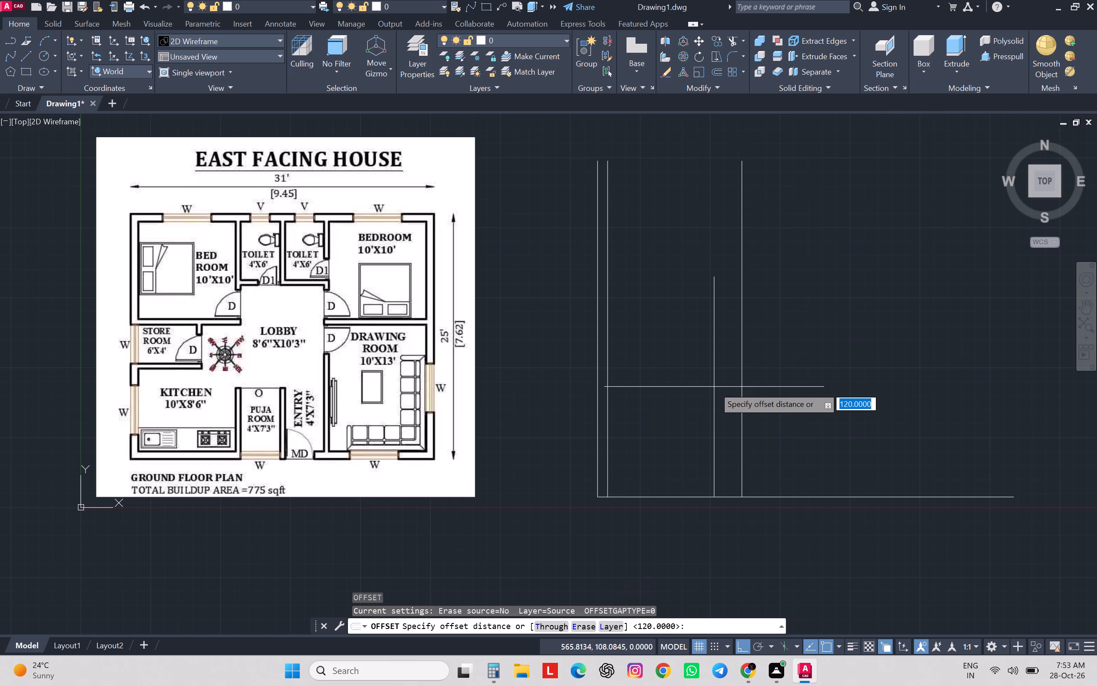
key(9)
key(Return)
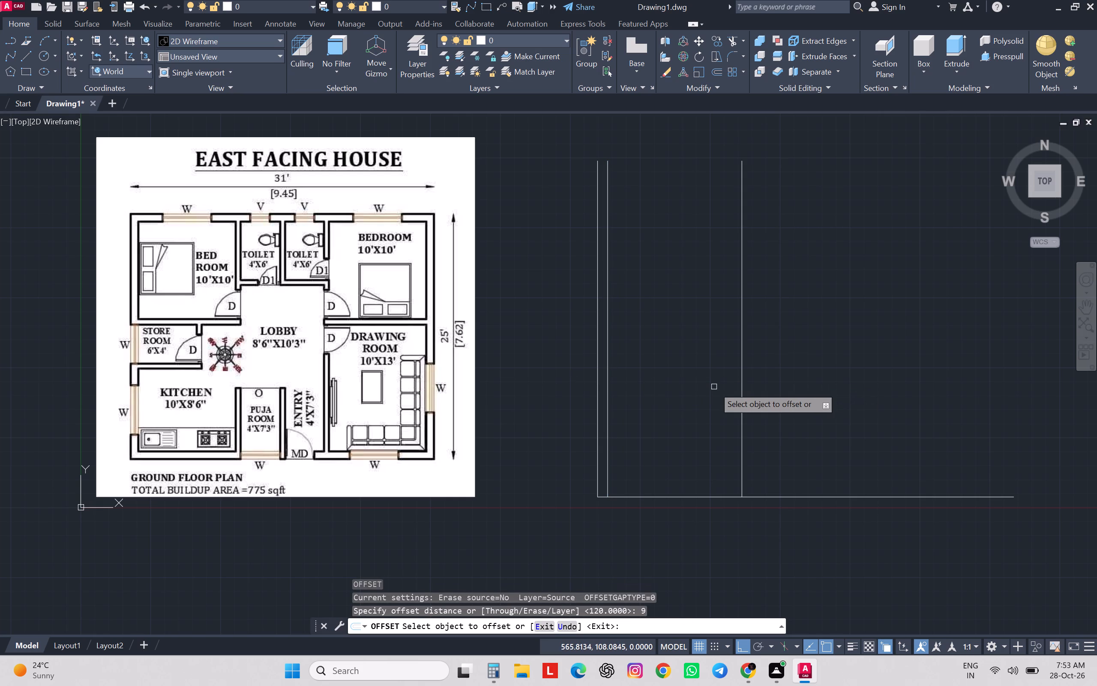
click(740, 385)
click(861, 406)
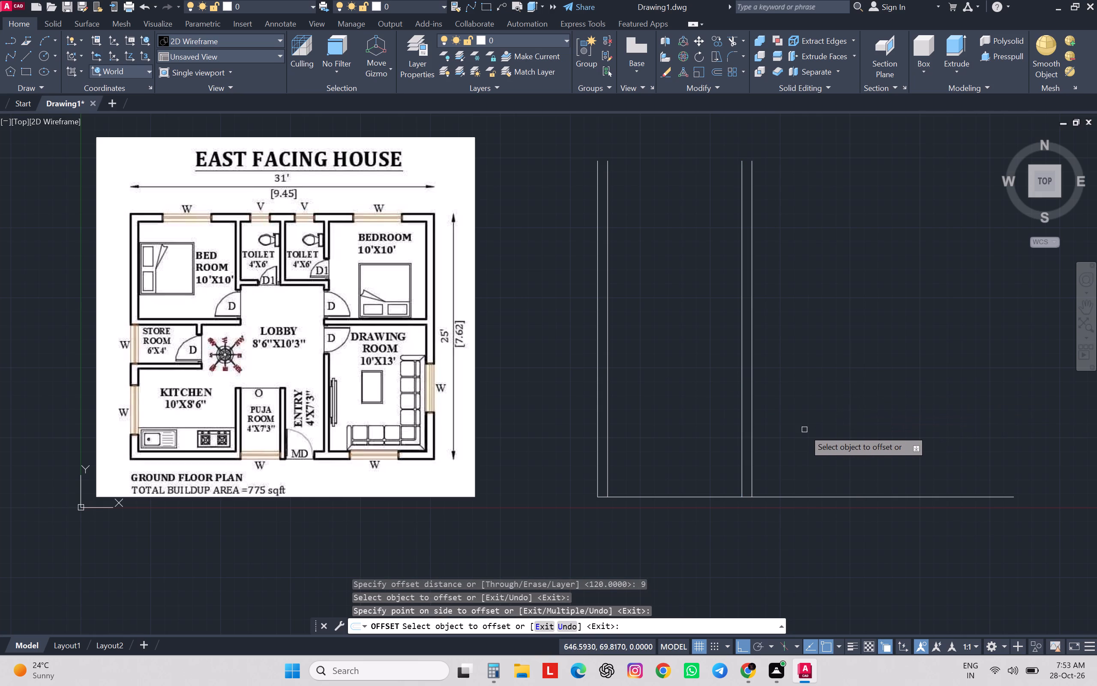
key(Return)
Offset that wall's east face 48 inches to the east to mark the first toilet's width.
key(Return)
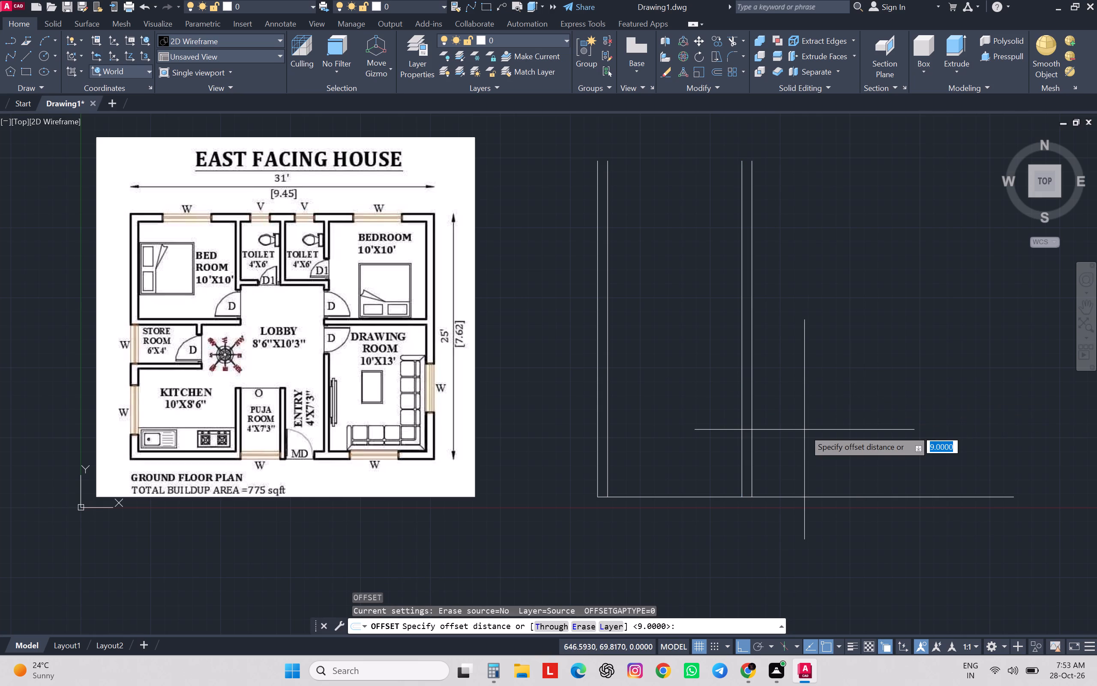
key(4)
key(8)
key(Return)
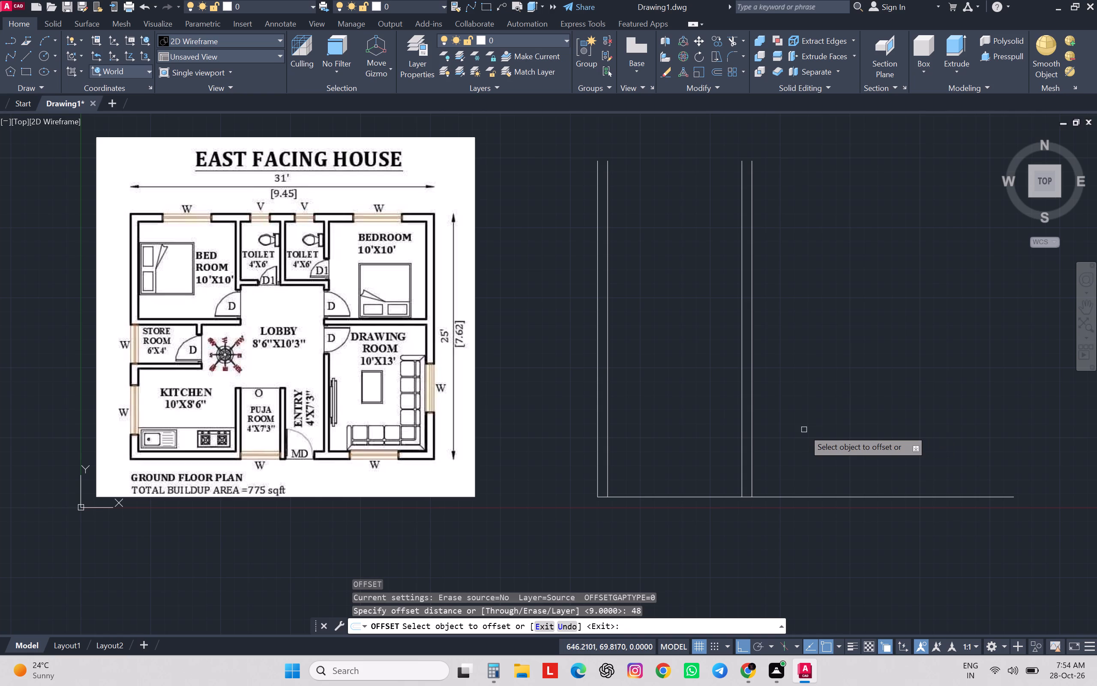
click(754, 312)
click(866, 299)
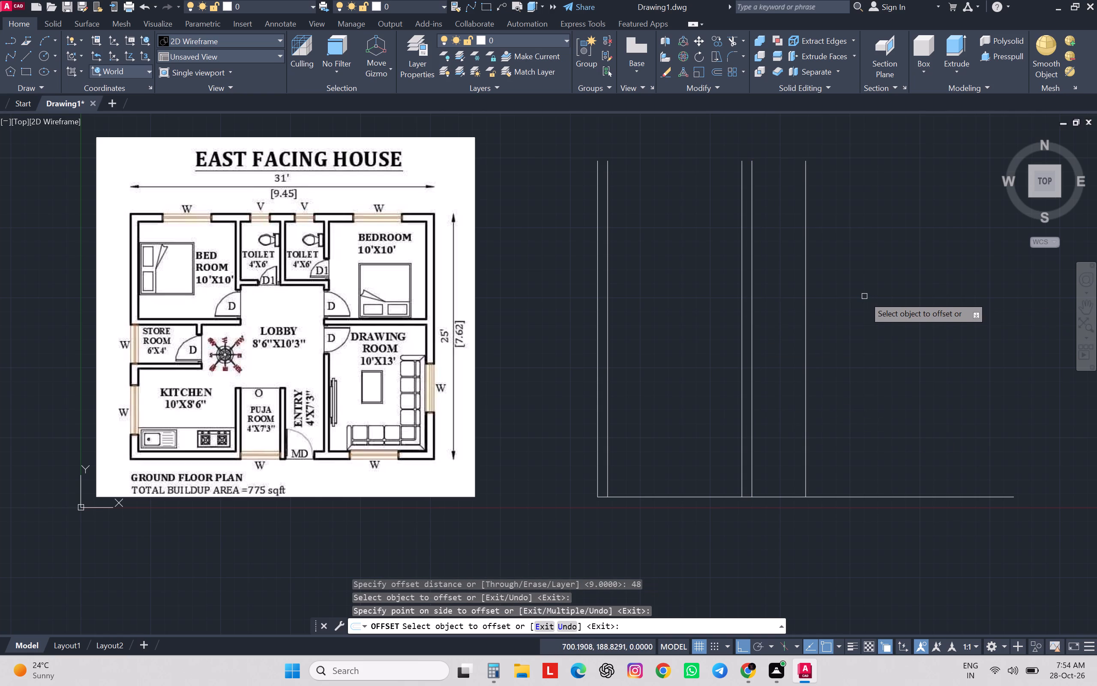
key(Return)
Offset the first toilet's east line 9 inches to the east to form the wall between the two toilets.
key(Return)
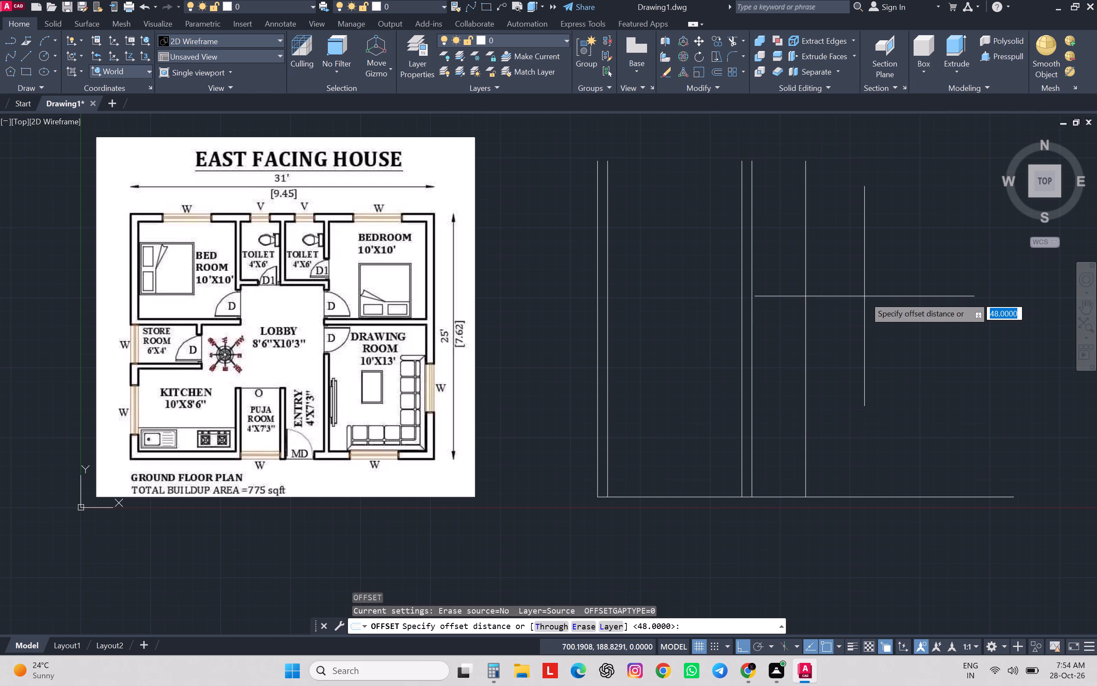
key(9)
key(Return)
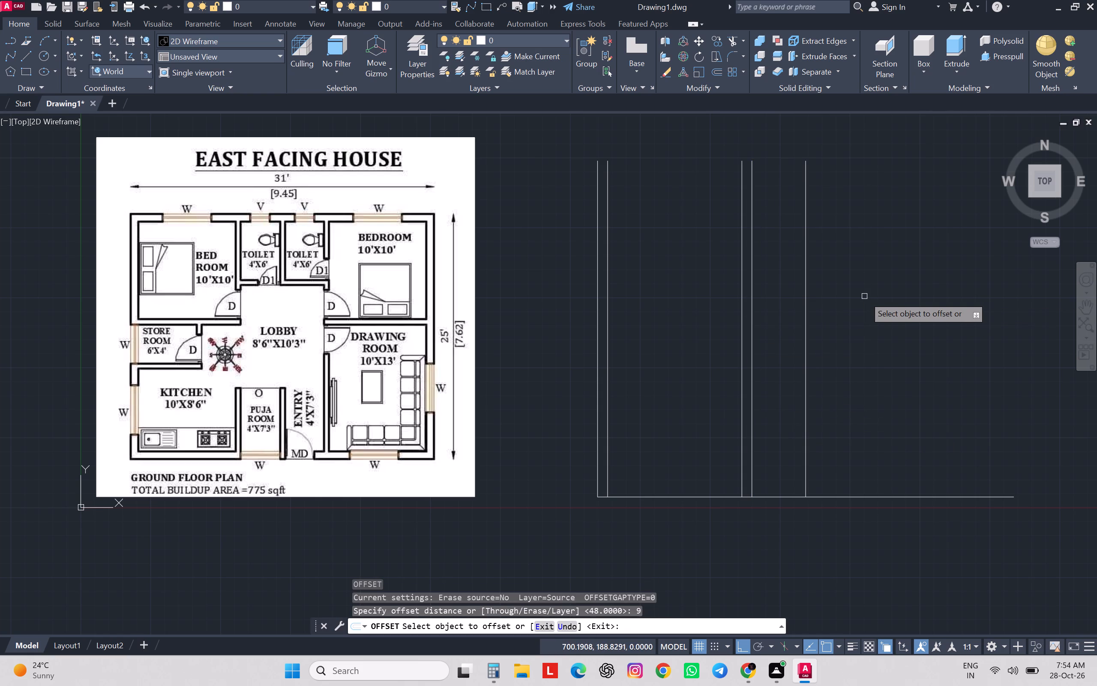
click(804, 250)
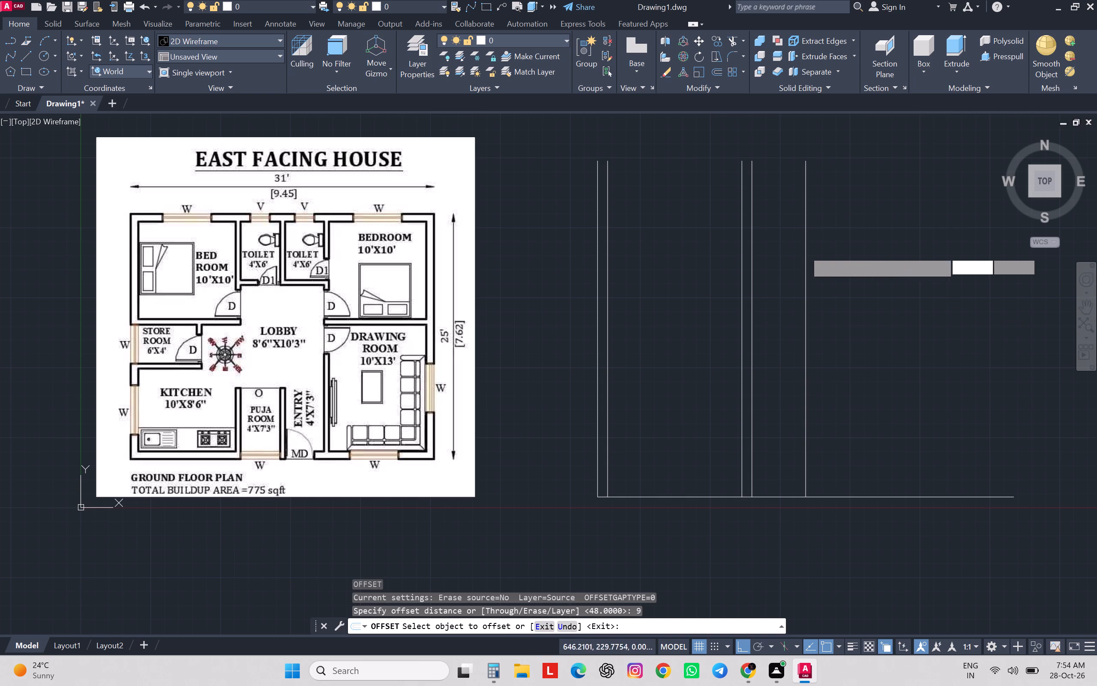
click(872, 233)
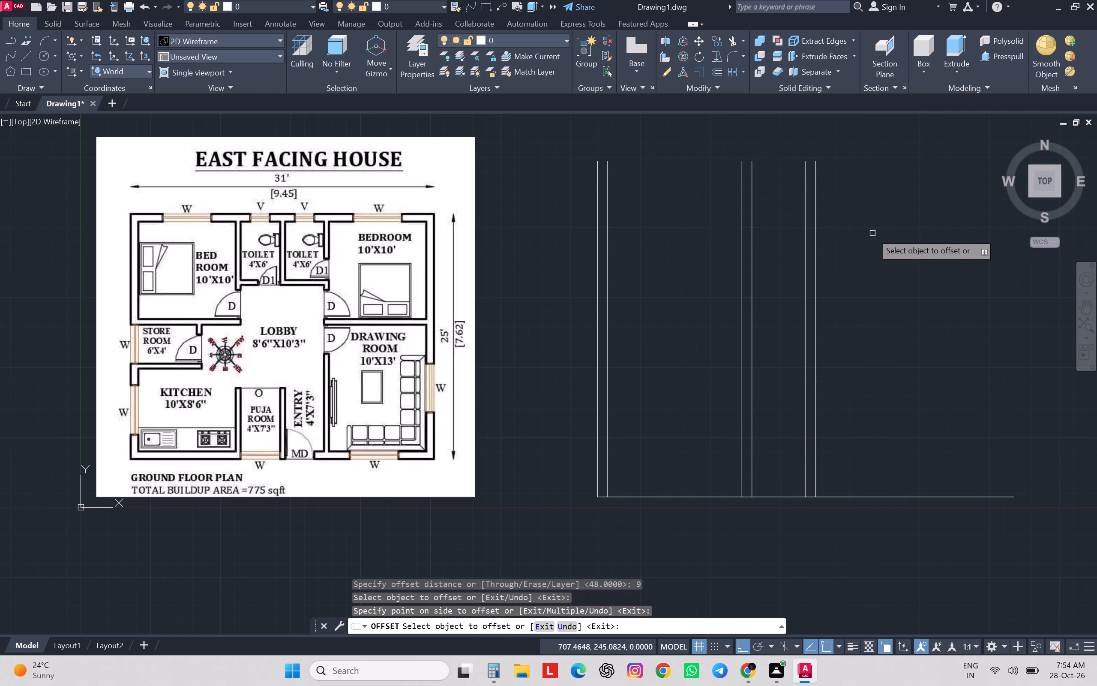
key(Return)
Offset the east face of the wall between the toilets 48 inches to the east to mark the second toilet's width.
key(Return)
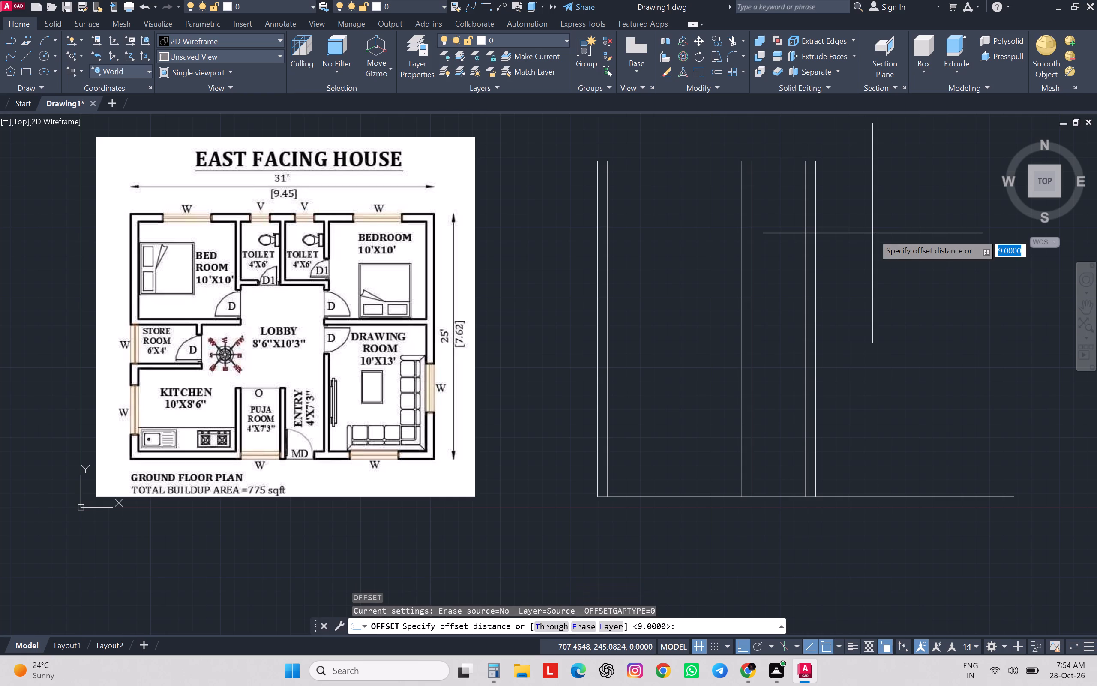
text(48)
key(Return)
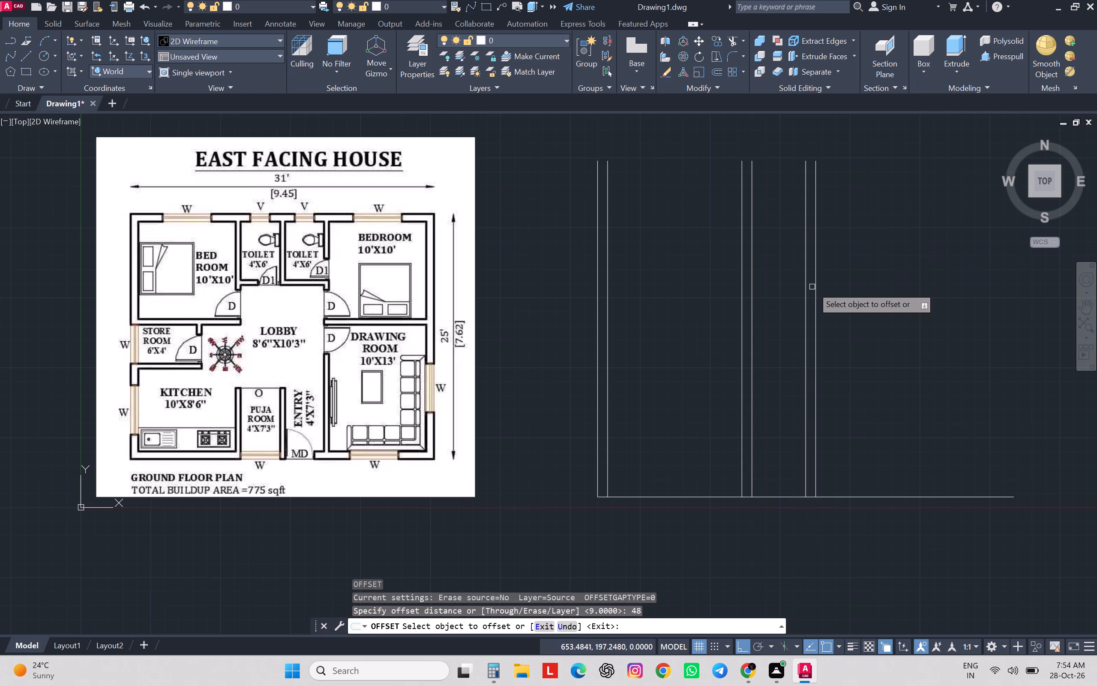
click(814, 287)
click(897, 270)
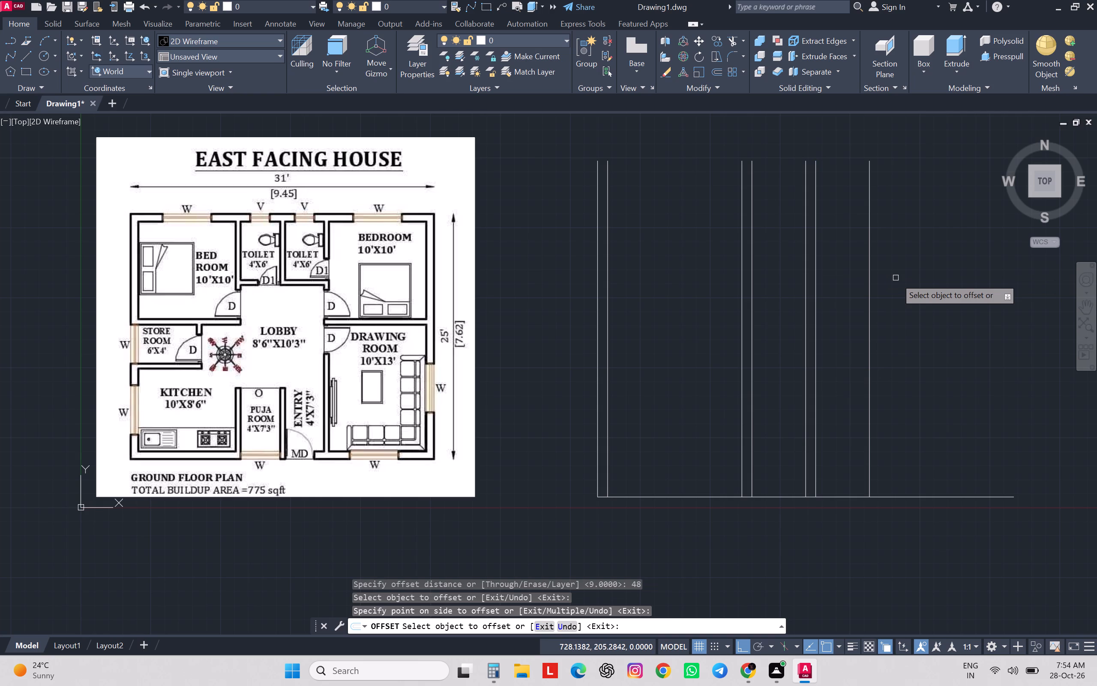
key(Return)
Offset the second toilet's east line 9 inches to the east to form the wall beside the east bedroom.
key(Return)
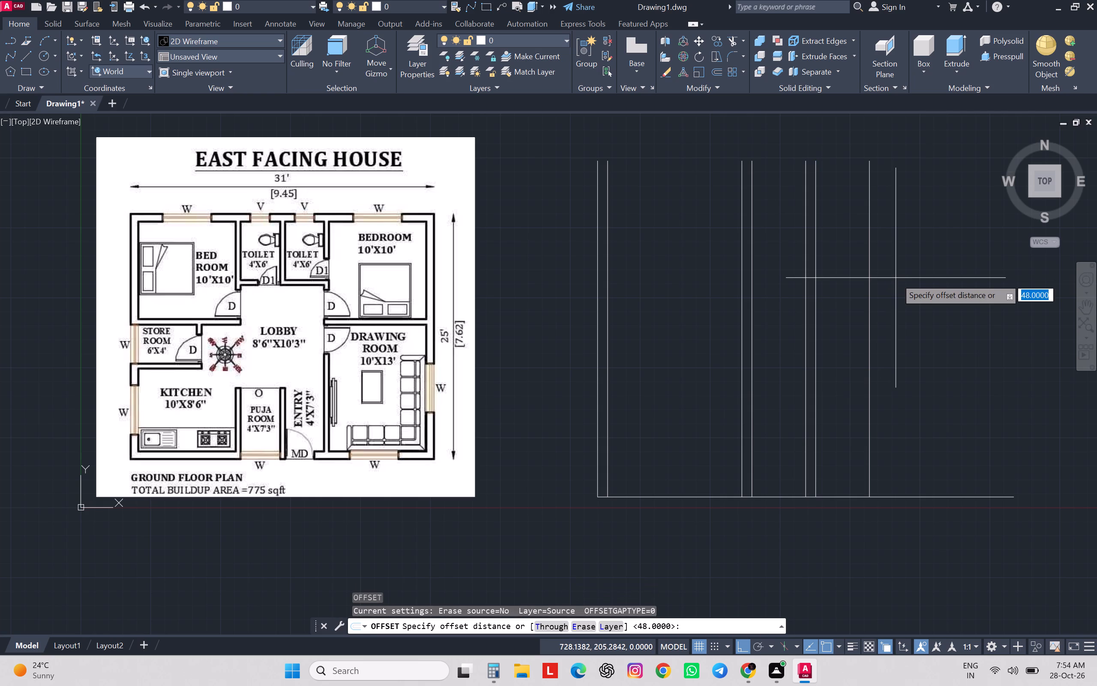
key(9)
key(Return)
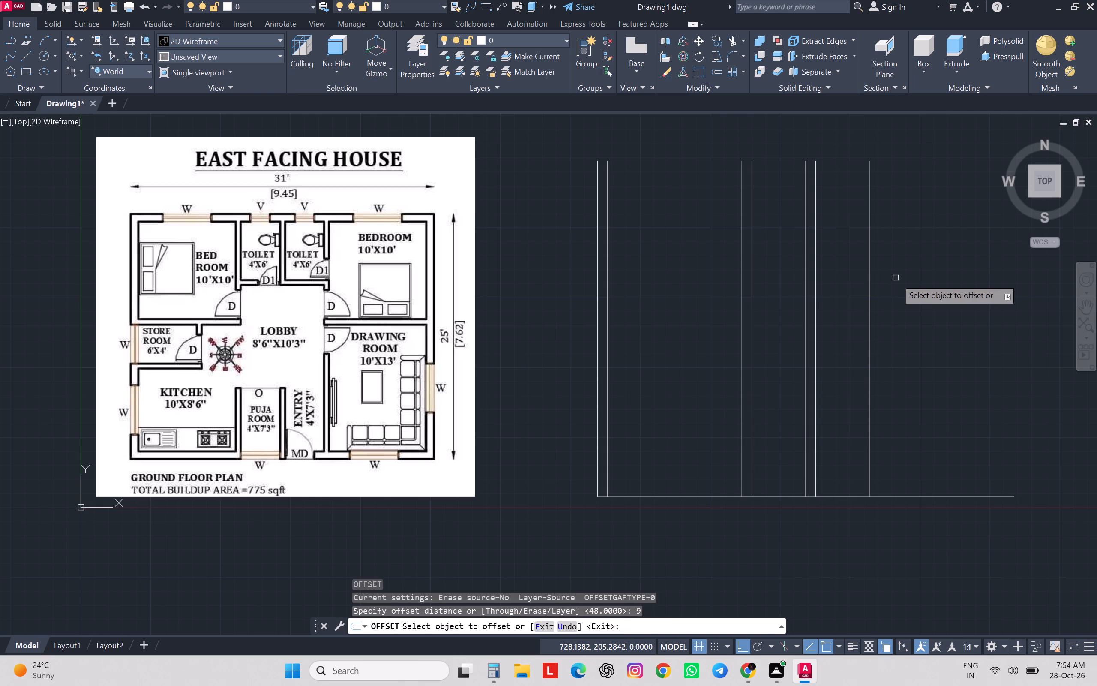
click(873, 275)
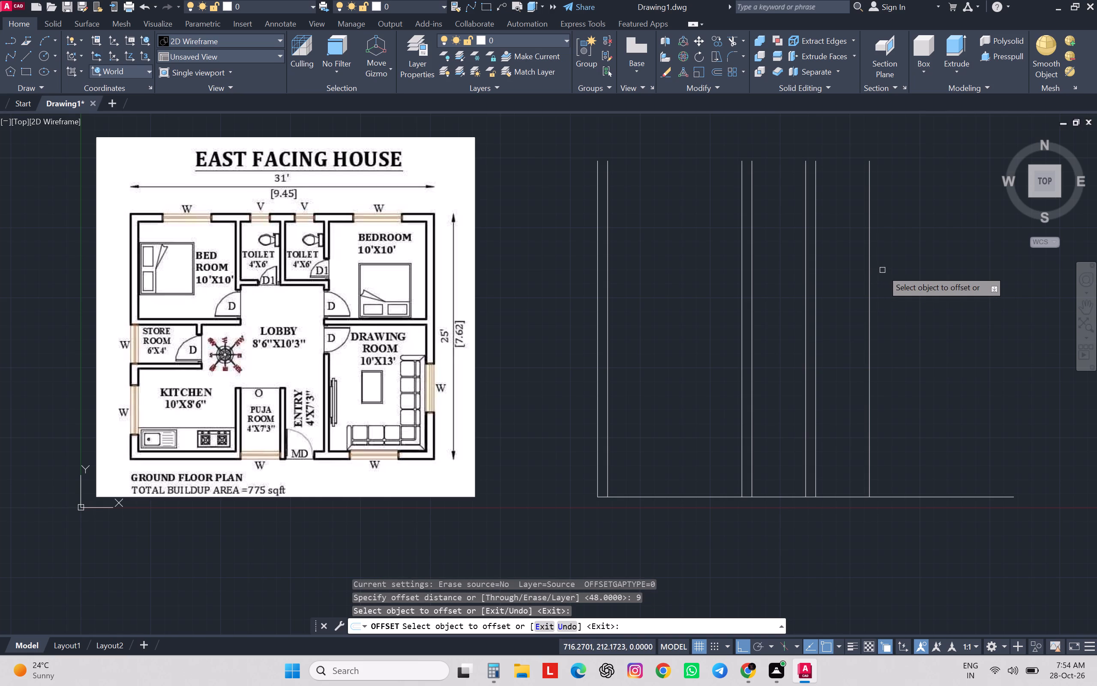
click(866, 283)
click(875, 282)
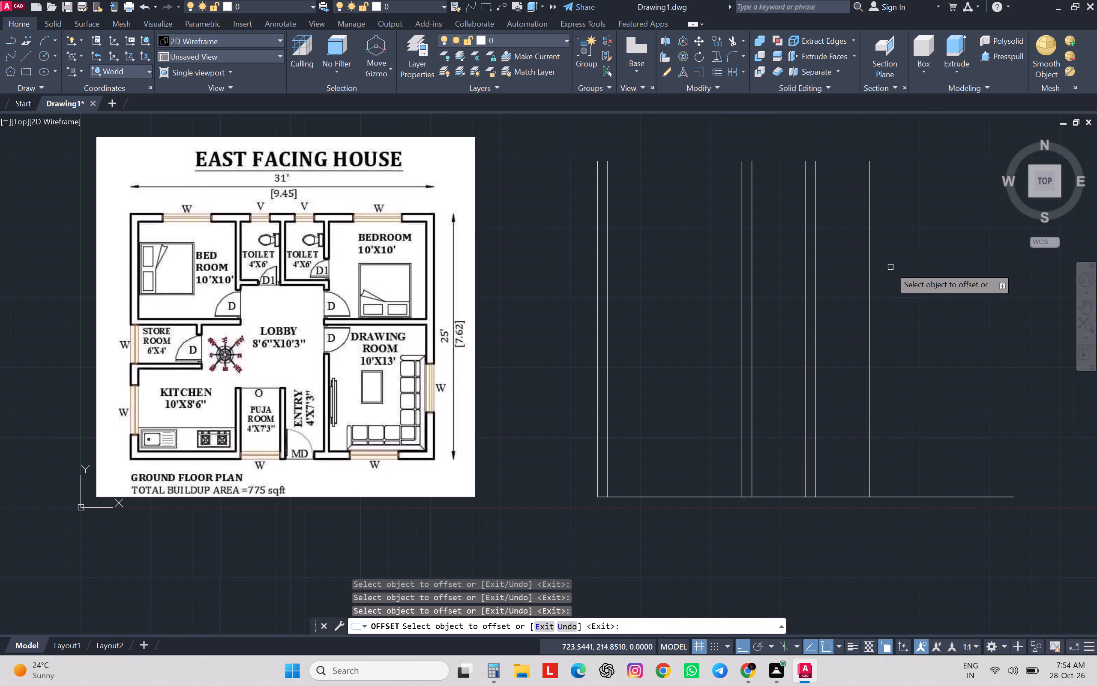
drag(866, 275, 870, 274)
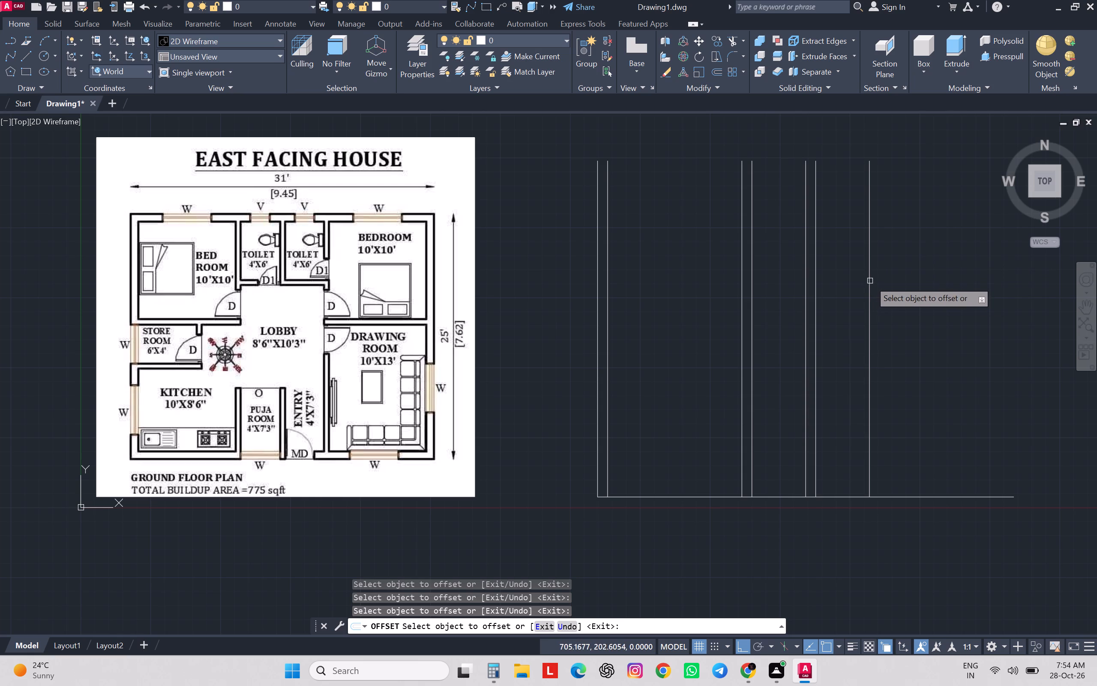
drag(870, 280, 875, 271)
drag(1094, 143, 1080, 153)
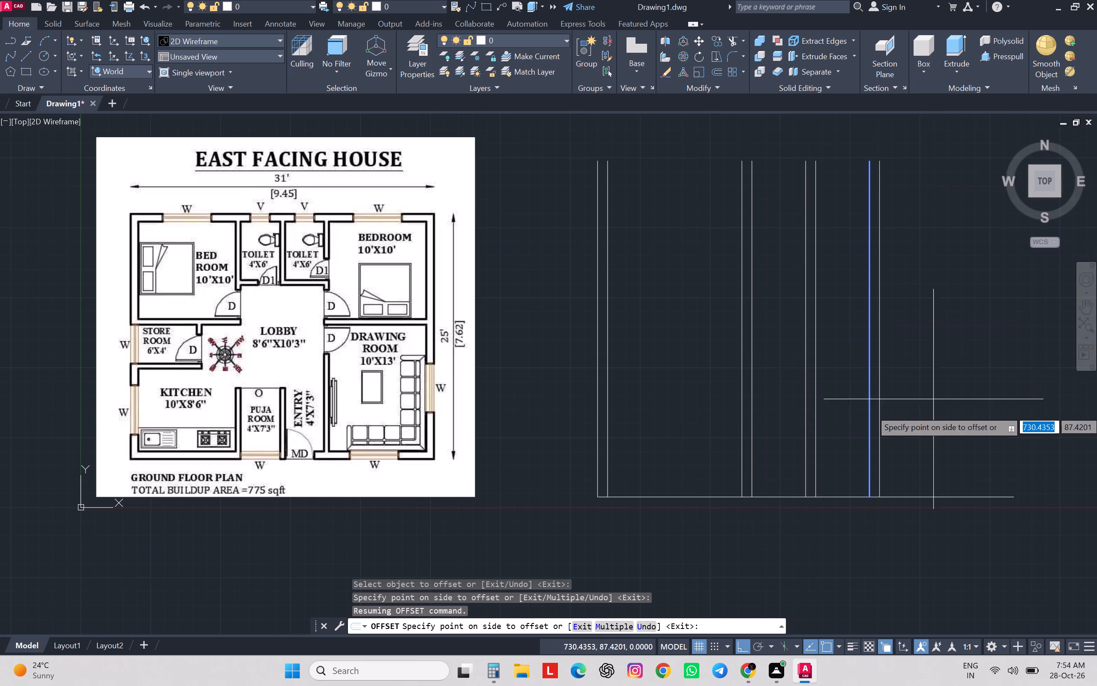
click(1014, 328)
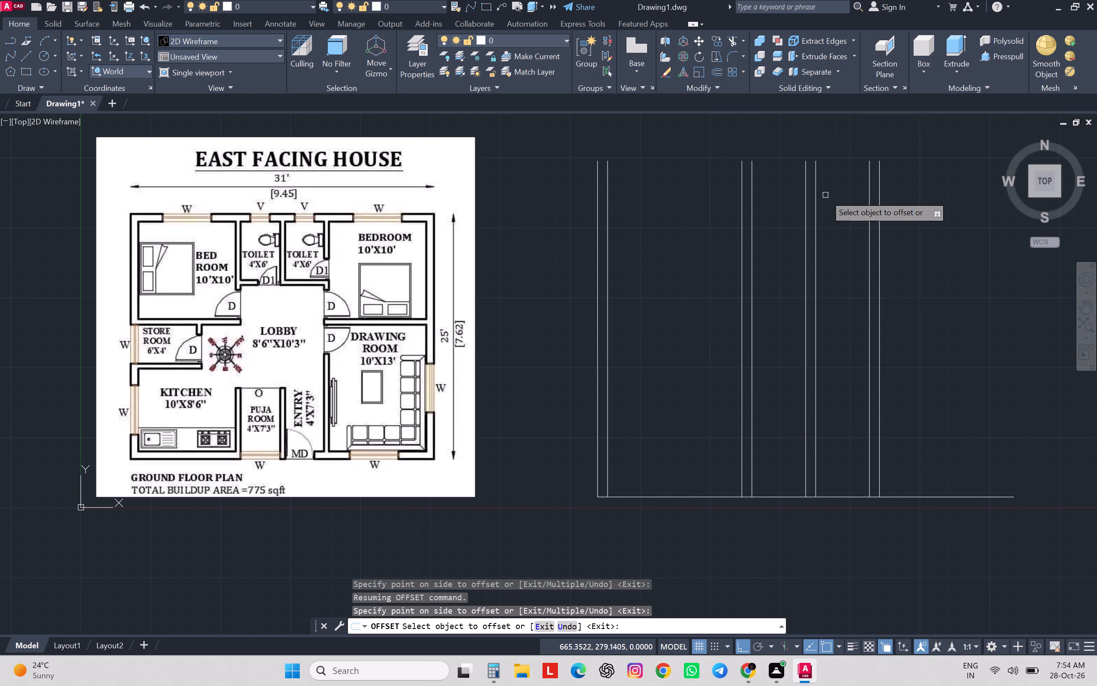
key(Return)
Offset the east face of the wall beside the second toilet 120 inches to the east to mark the east bedroom's width.
key(Return)
text(120)
key(Return)
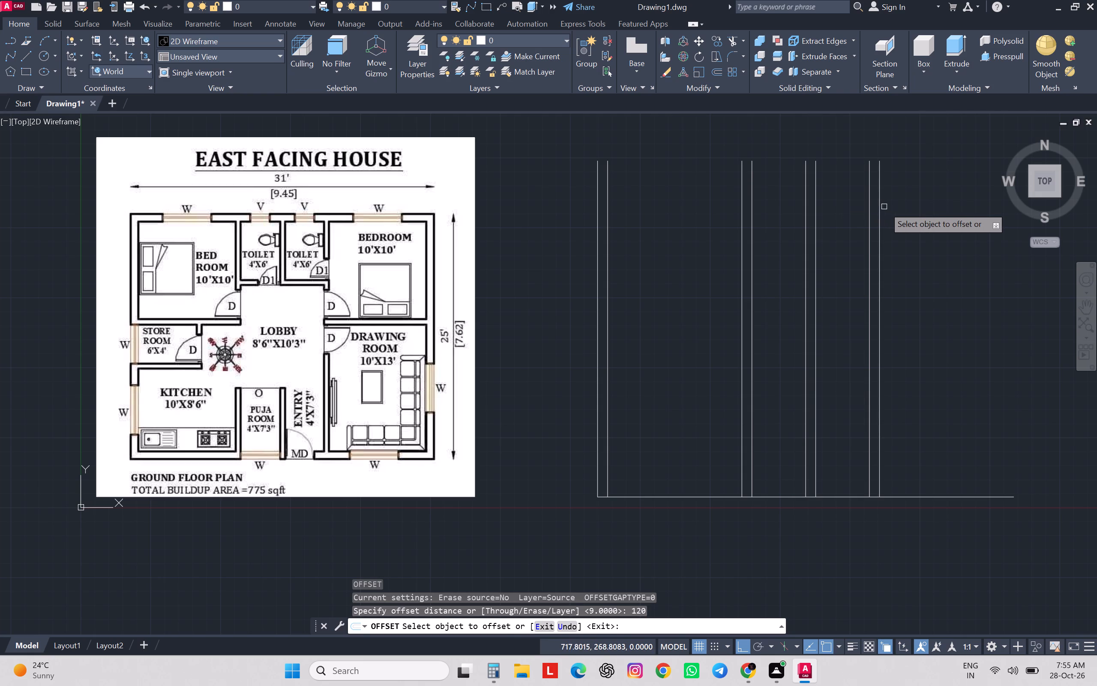
click(881, 207)
click(907, 212)
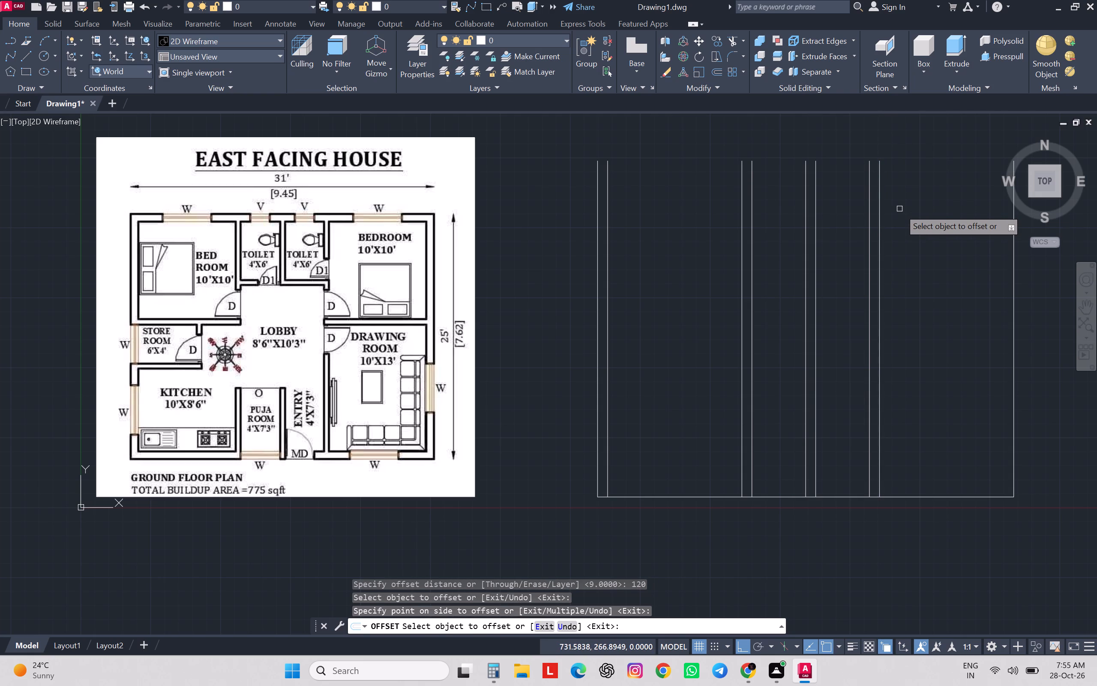
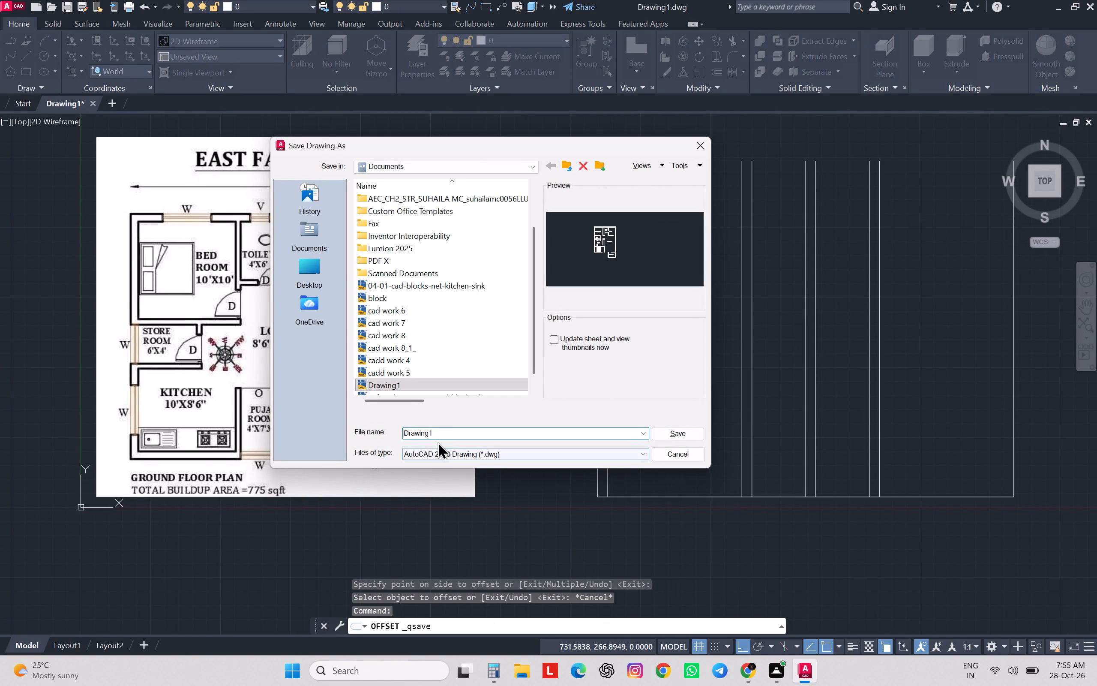
Save the drawing as "cad work 9" in the Documents folder in AutoCAD 2018 Drawing format.
drag(438, 431, 369, 442)
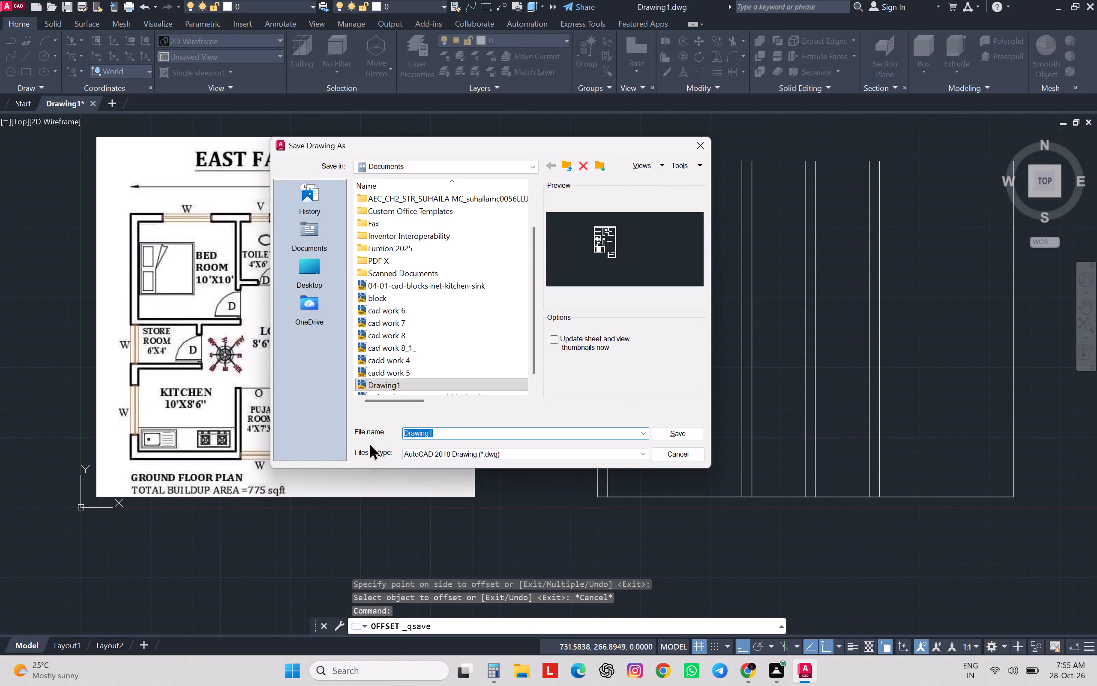
text(cad work)
key(space)
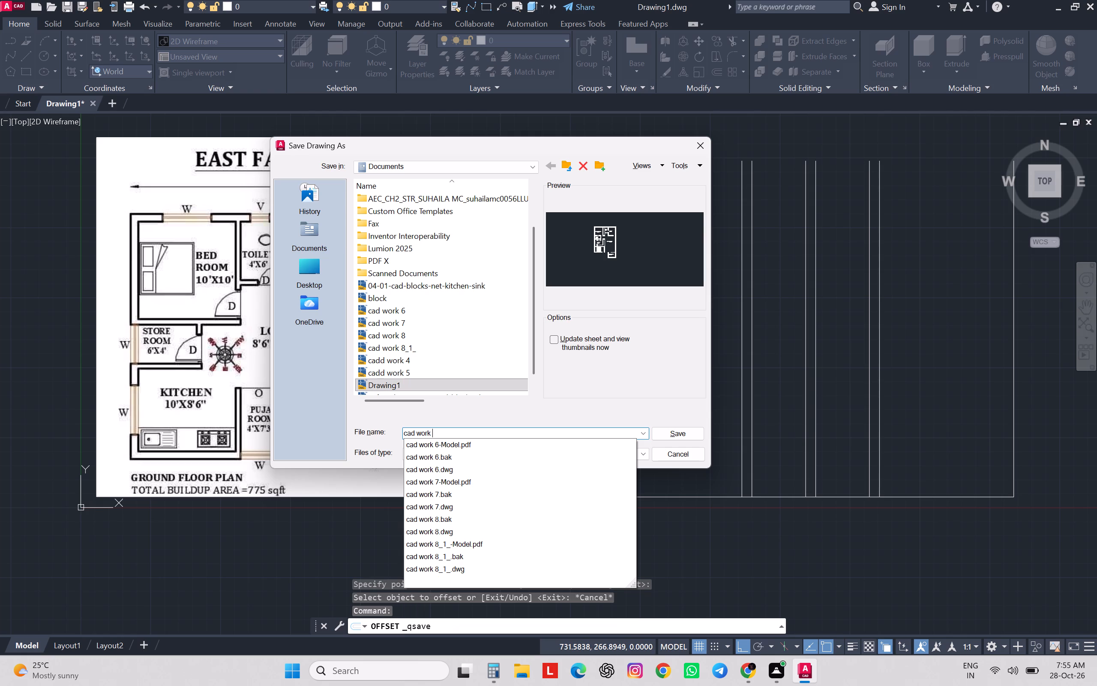
key(9)
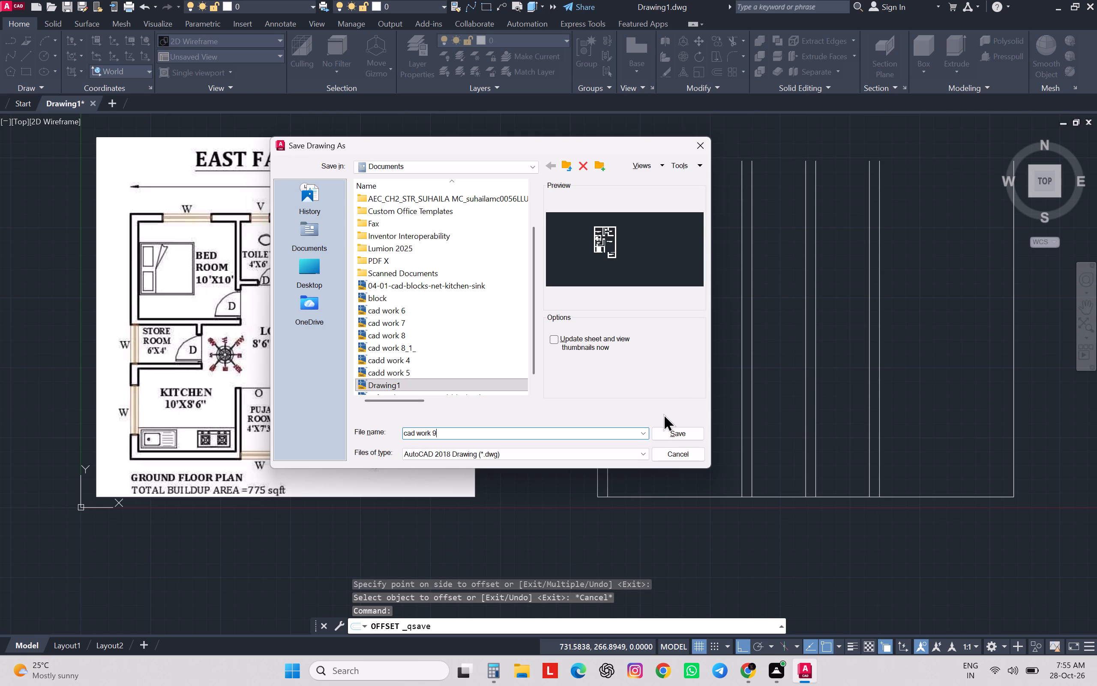
click(684, 428)
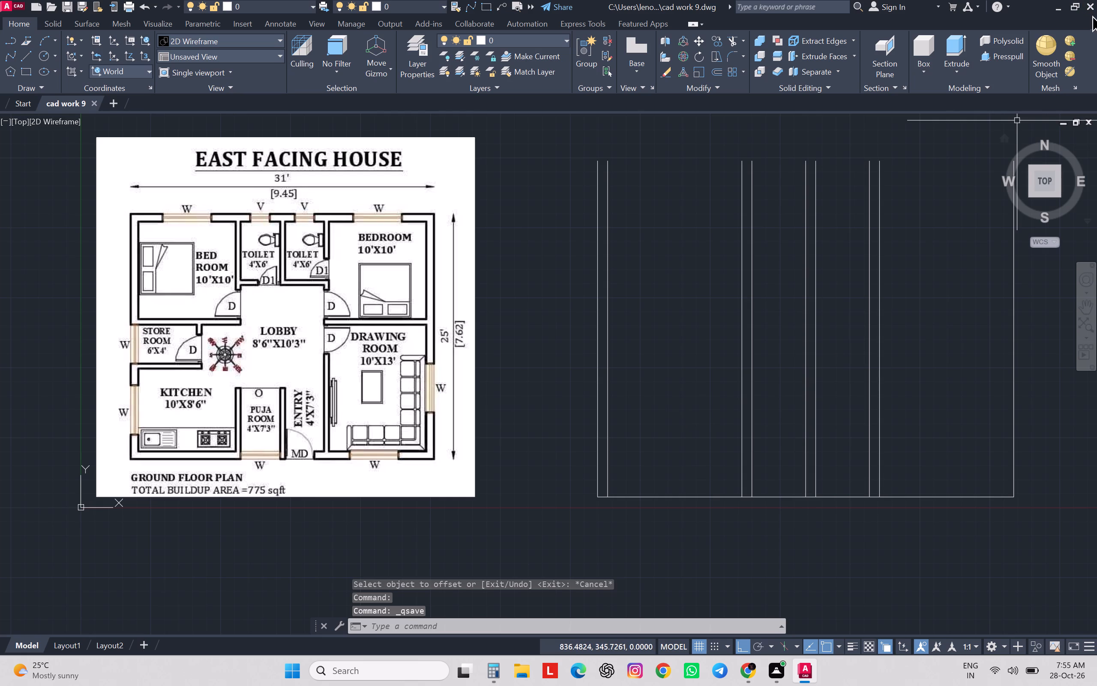
Minimize the AutoCAD window.
click(1061, 15)
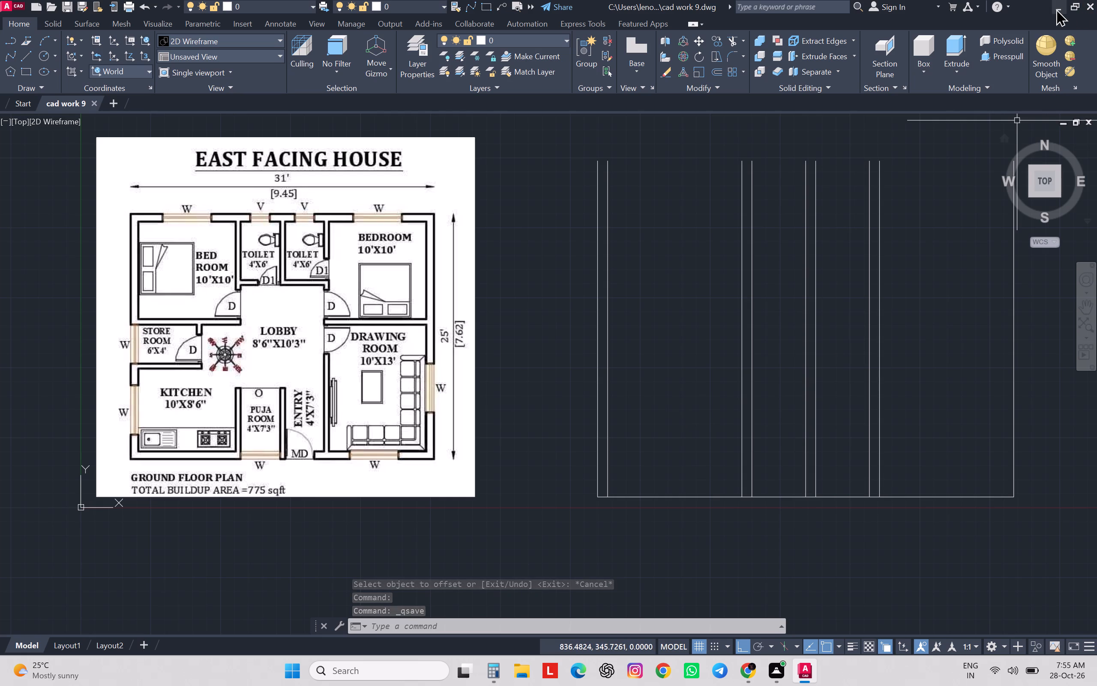
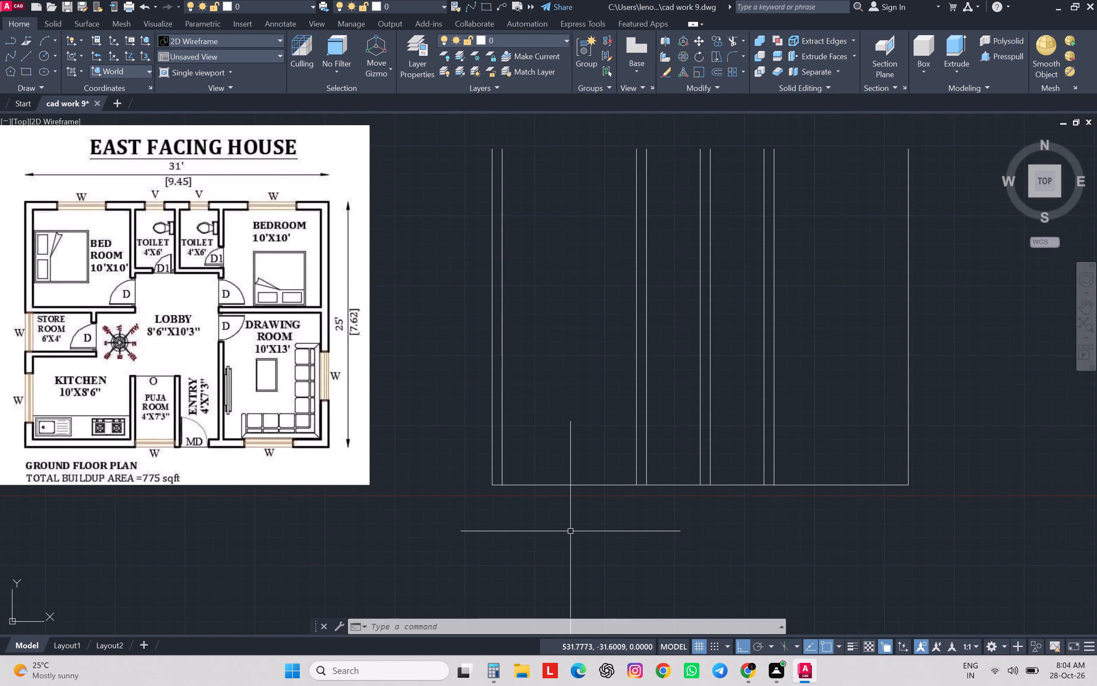
Erase the eight vertical wall lines east of the outer west wall line, keeping that line and the bottom wall line.
scroll(570, 531, down, 1)
scroll(570, 531, up, 1)
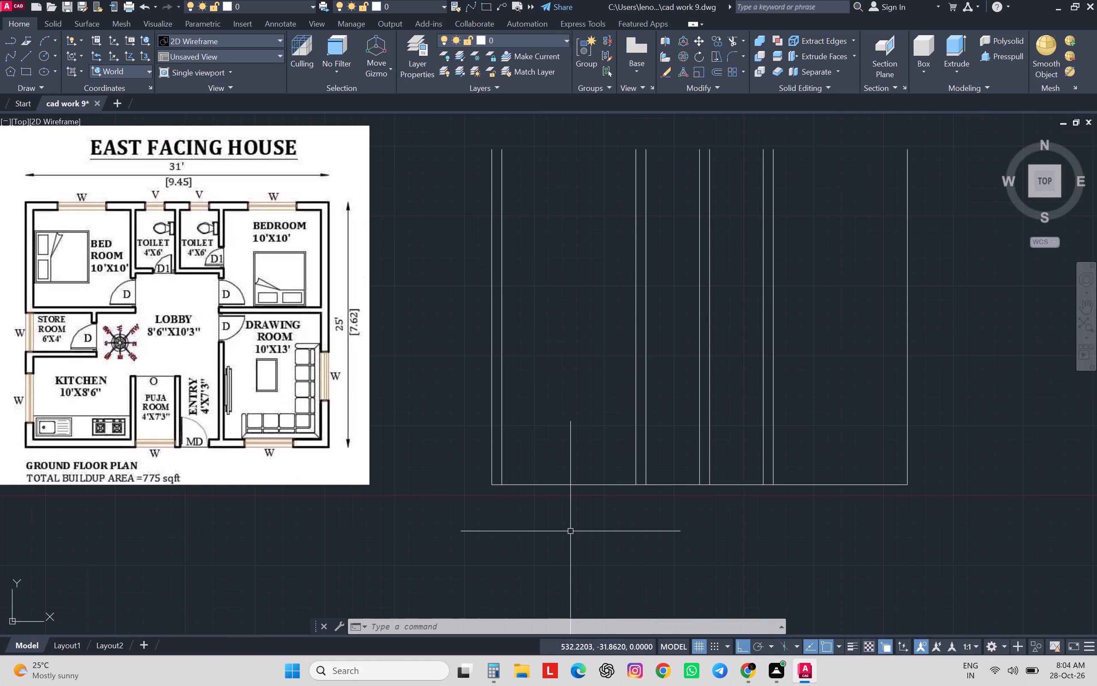
scroll(575, 527, down, 2)
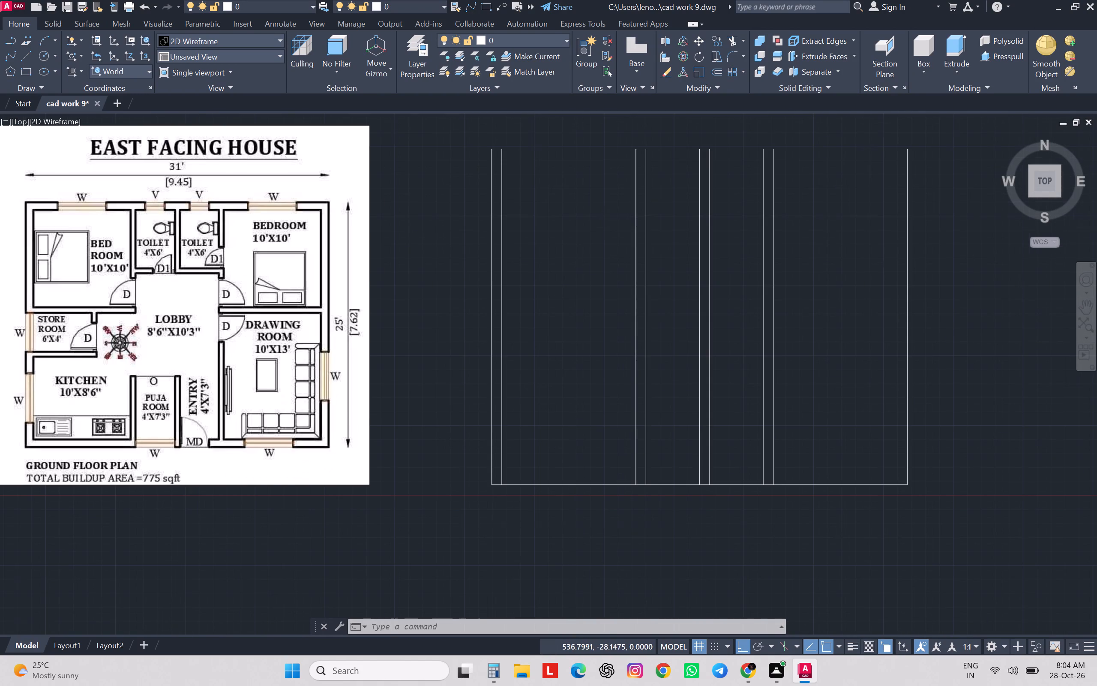
click(751, 387)
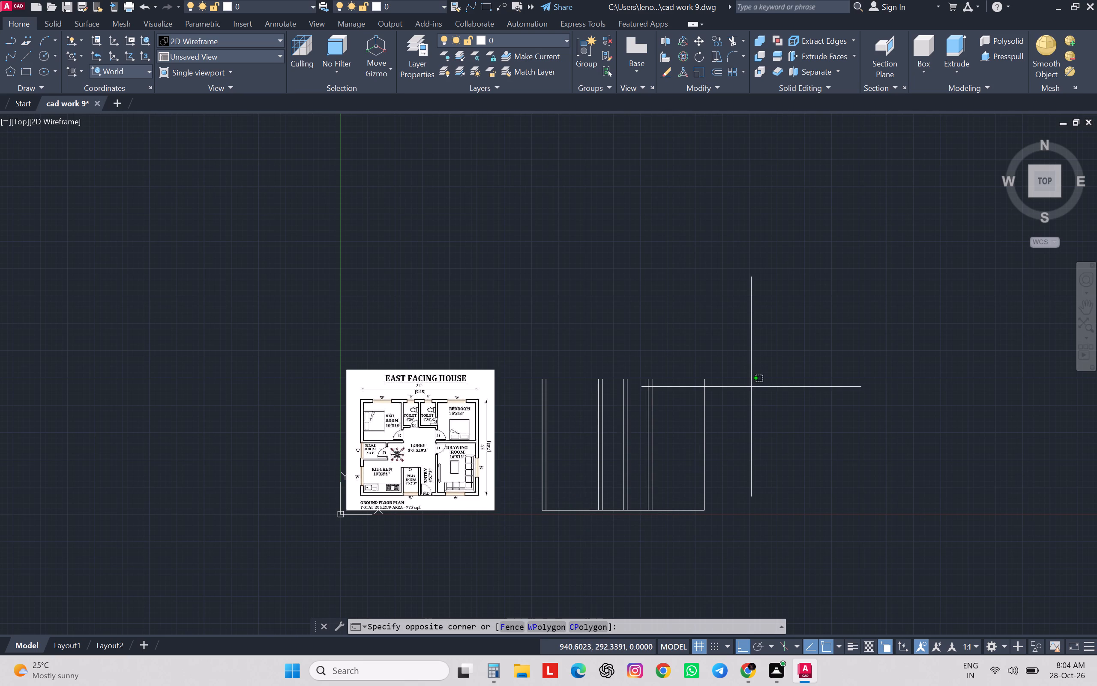
scroll(530, 403, up, 3)
click(583, 389)
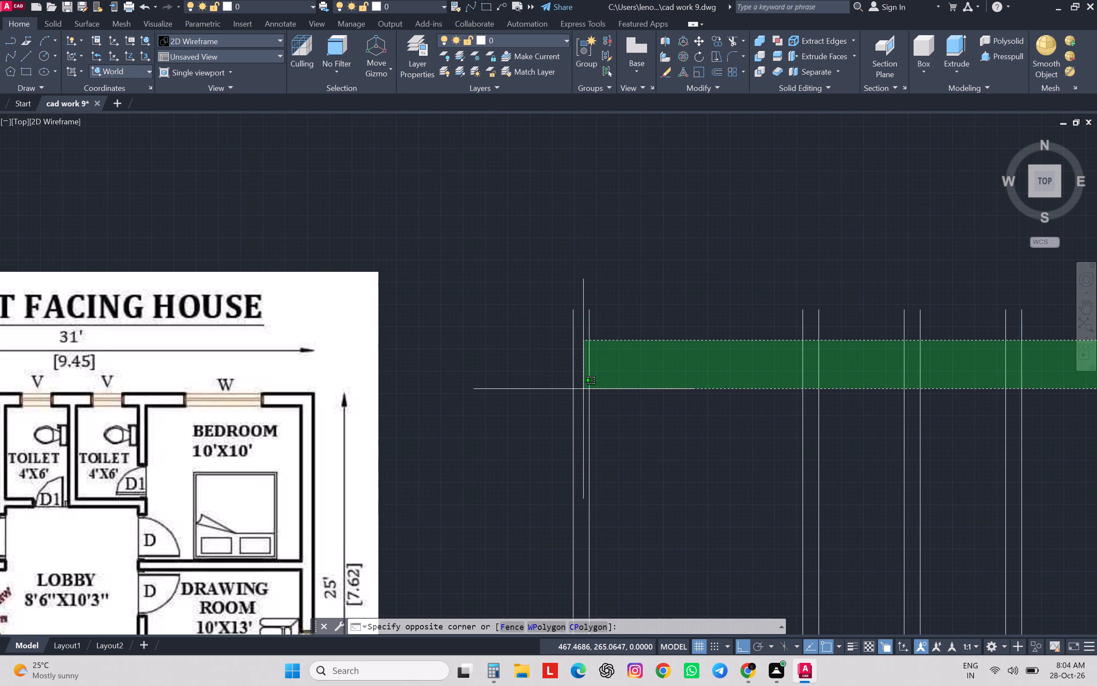
scroll(584, 387, down, 2)
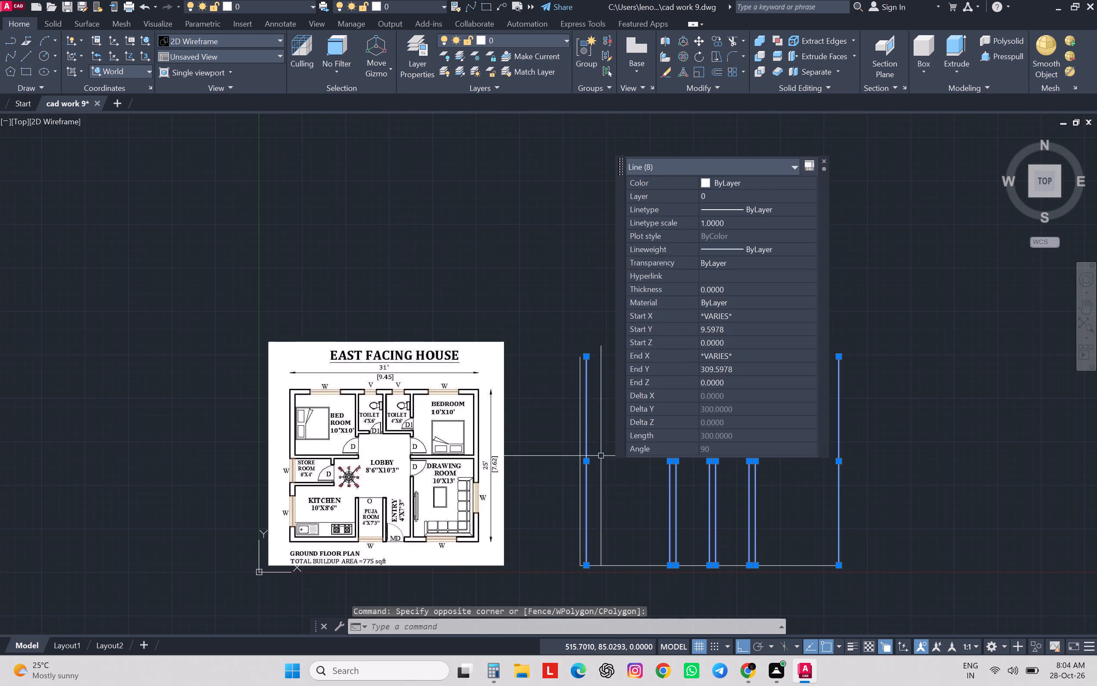
middle_drag(617, 513, 583, 415)
key(Delete)
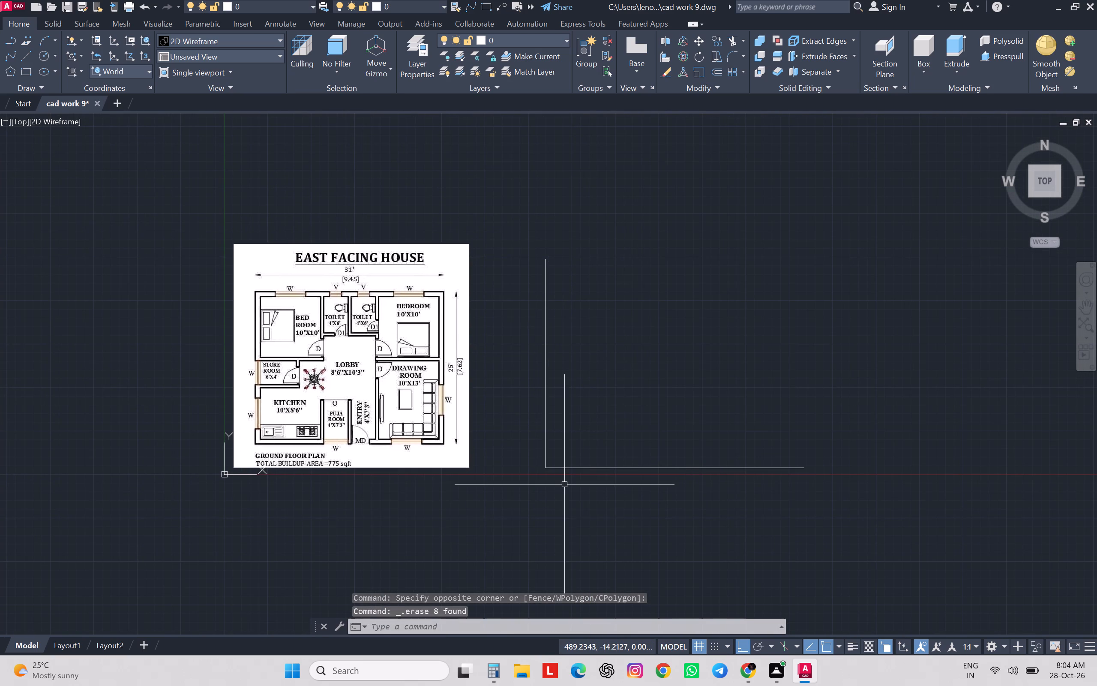
Offset the outer west wall line 8 inches to the inside of the plan to form the wall thickness.
middle_drag(565, 485, 561, 529)
key(o)
key(Return)
key(8)
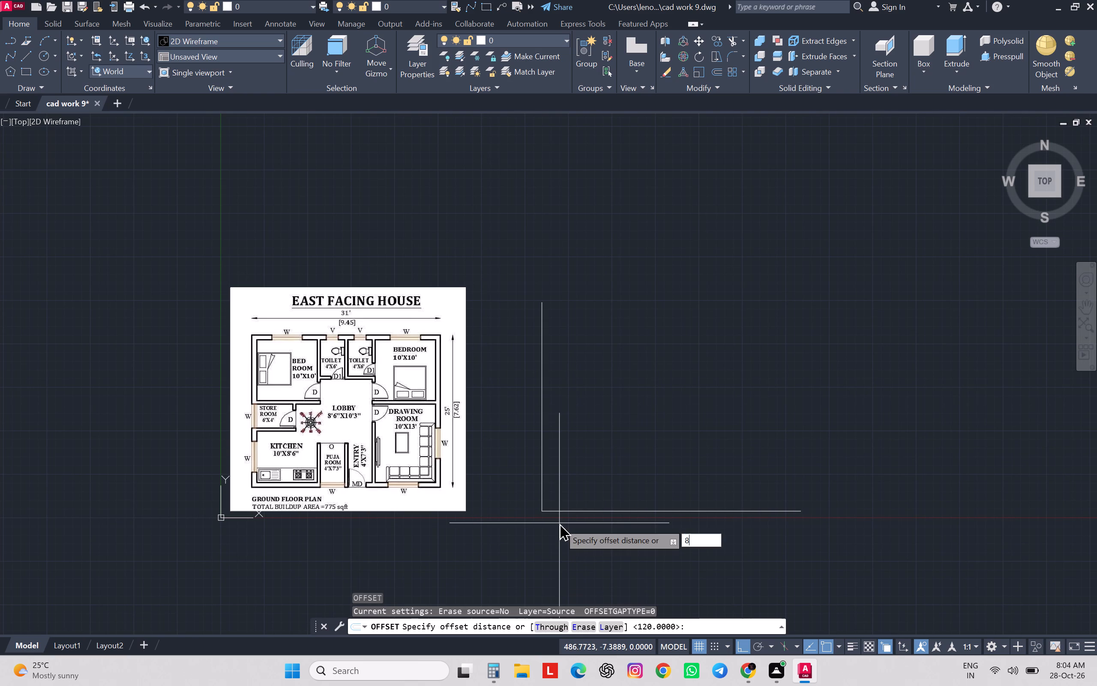
key(Return)
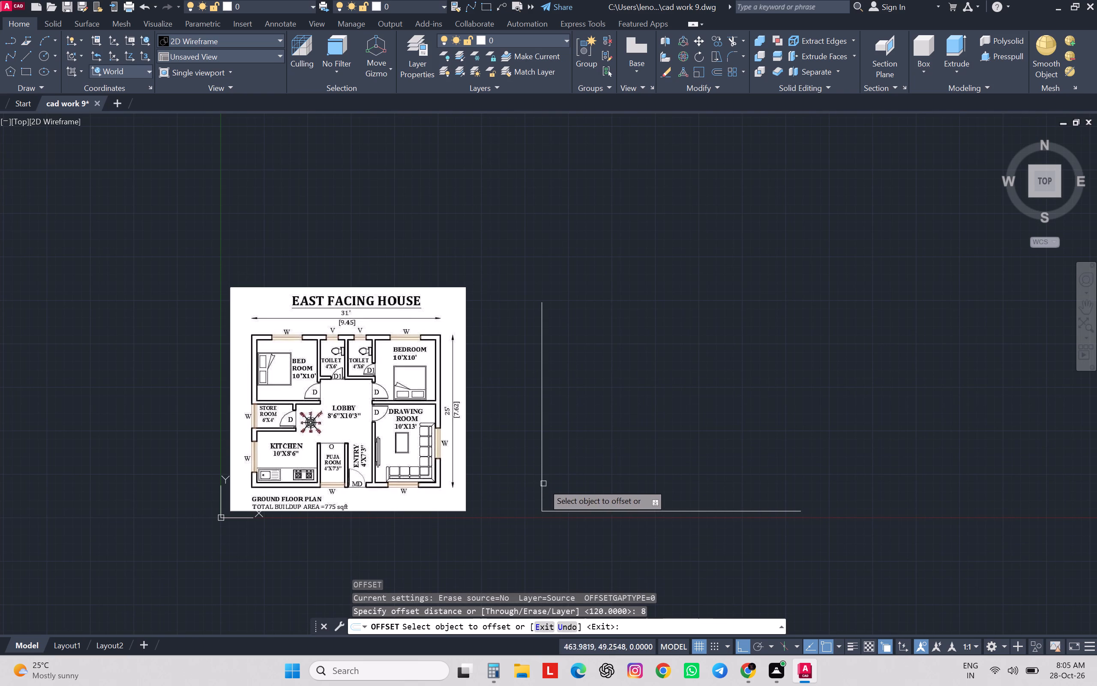
click(541, 484)
click(574, 484)
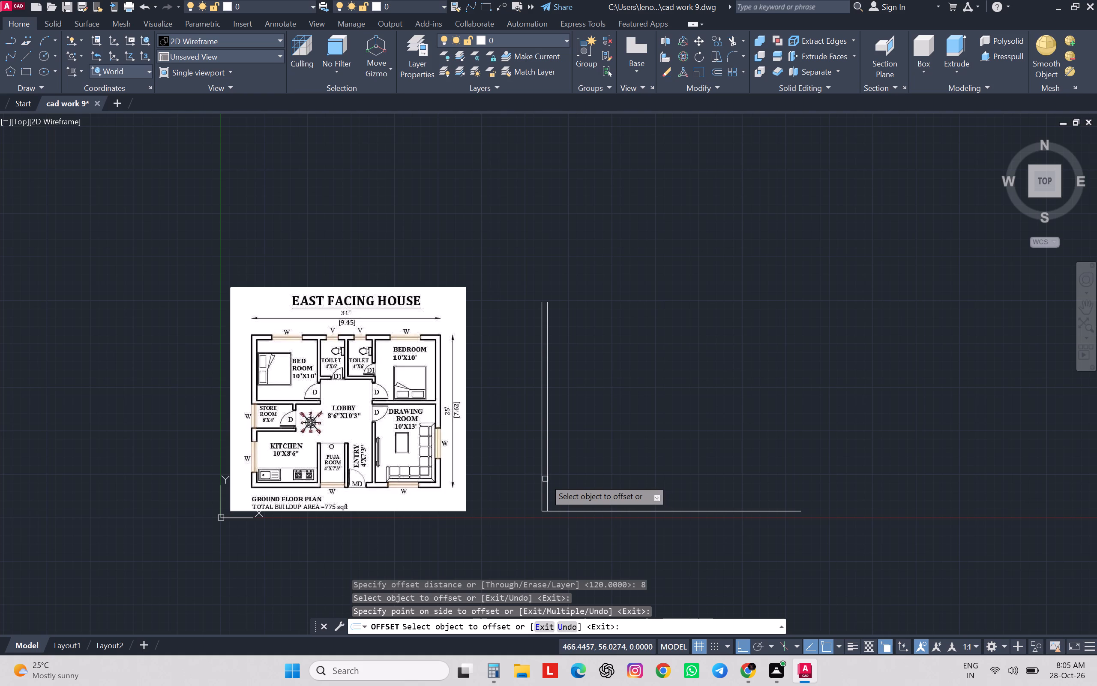
key(Escape)
key(Escape)
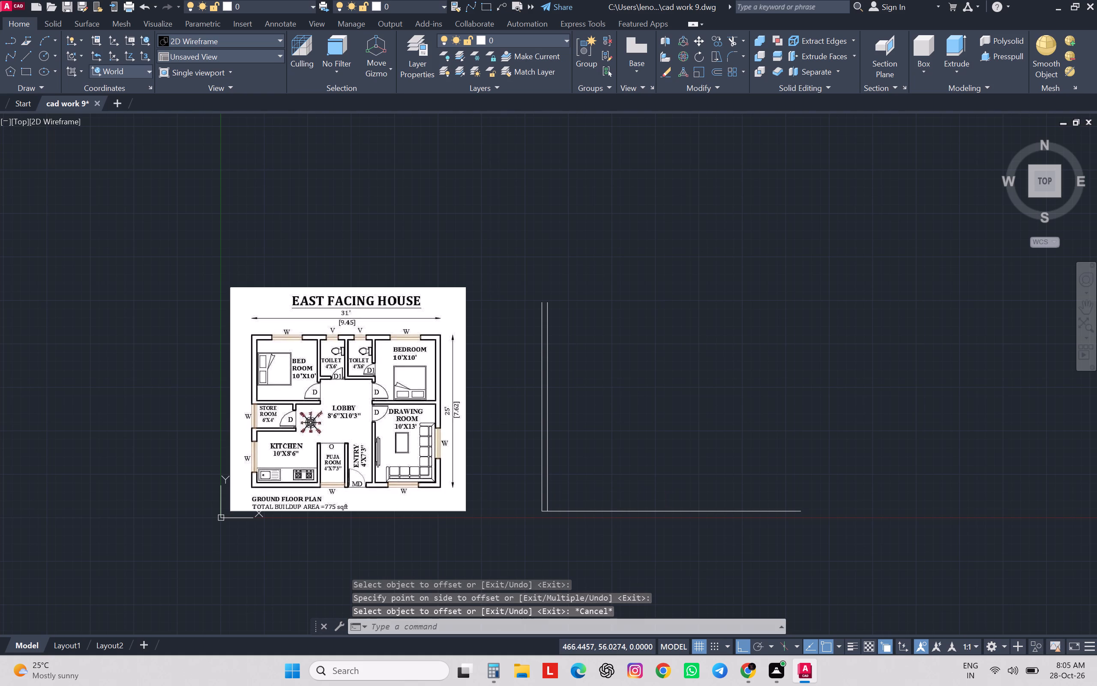
key(Escape)
key(Escape)
key(Escape)
Offset the inner west wall line 120 inches to the east for the bedroom width.
key(o)
key(Return)
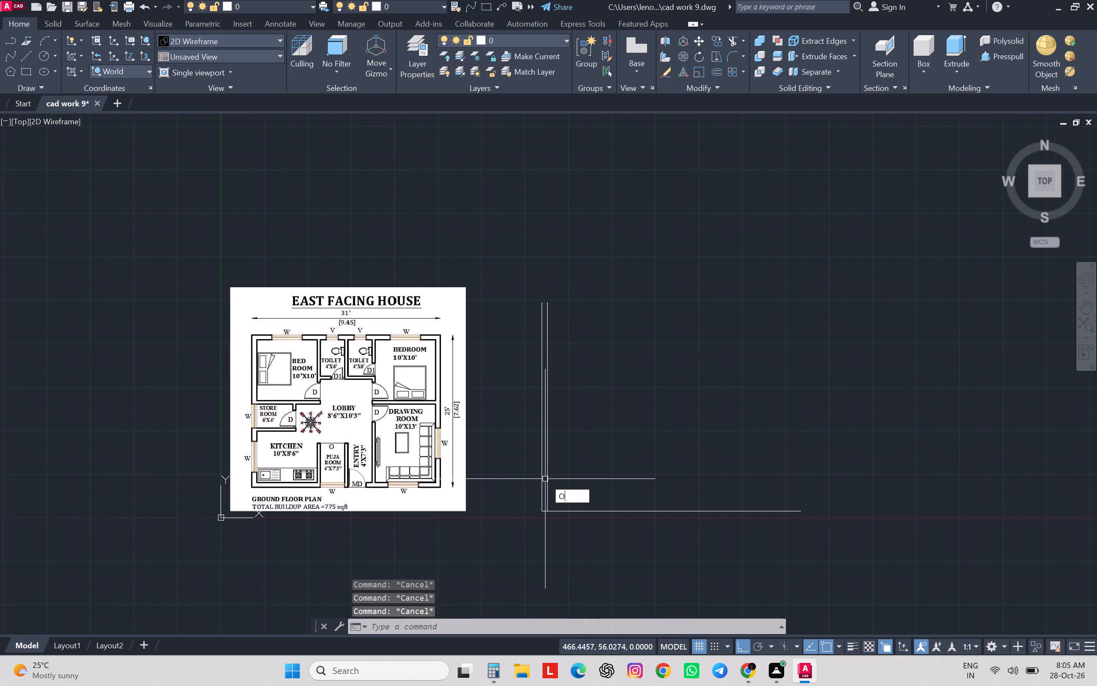
text(120)
key(Return)
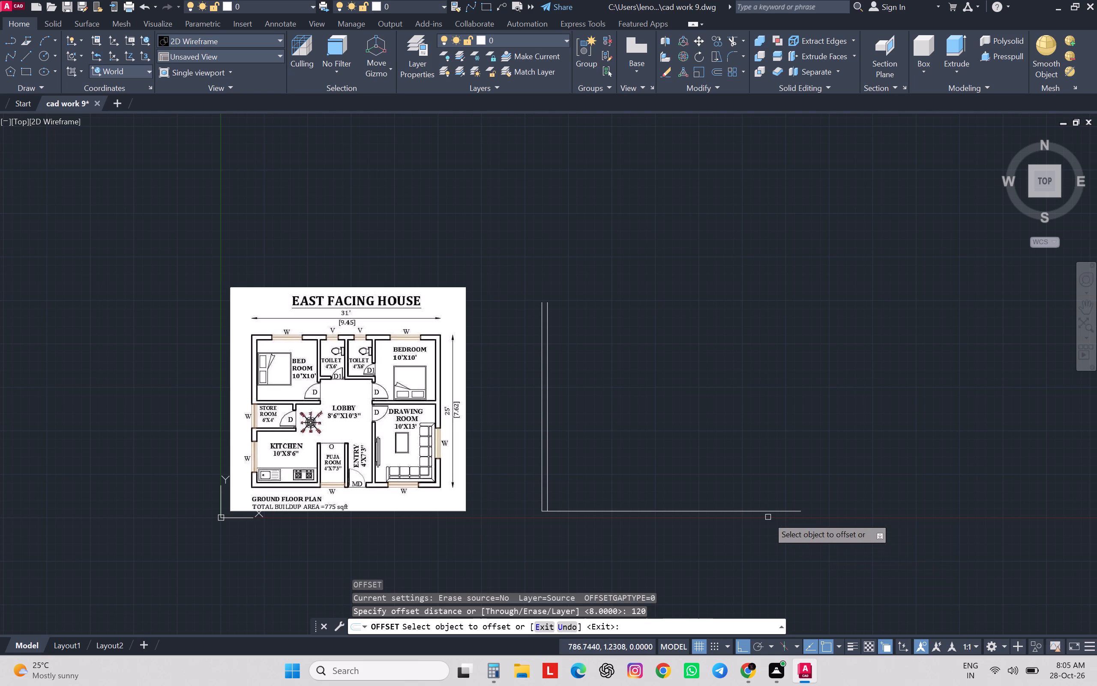
click(548, 463)
click(692, 472)
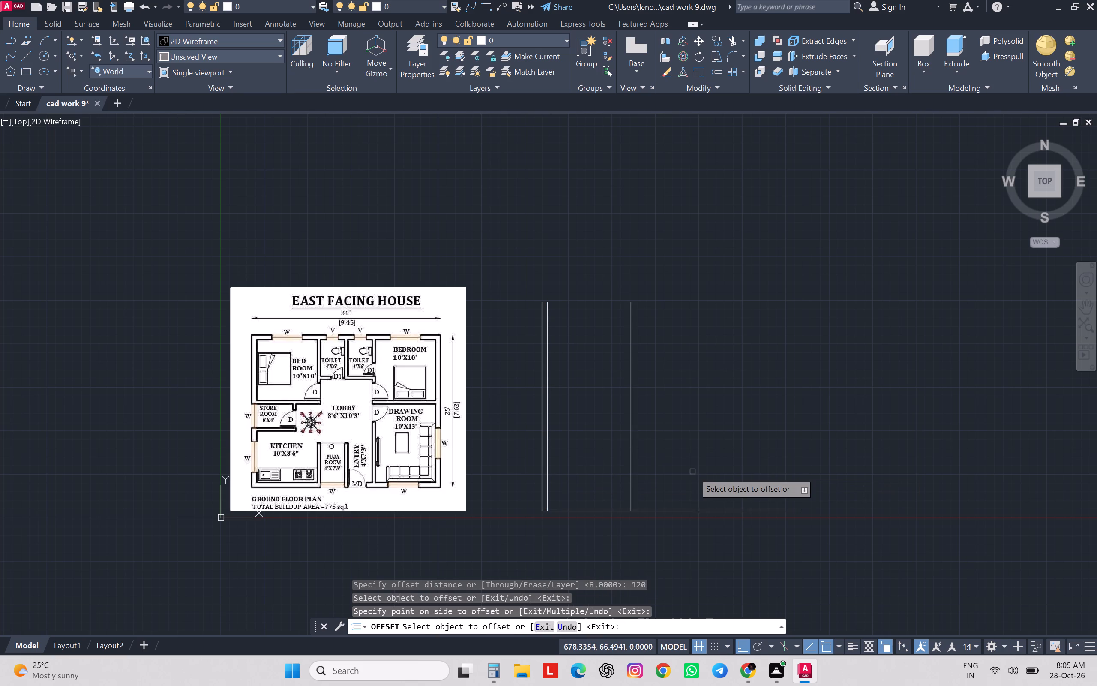
key(Escape)
key(Escape)
key(Escape)
key(Escape)
key(Escape)
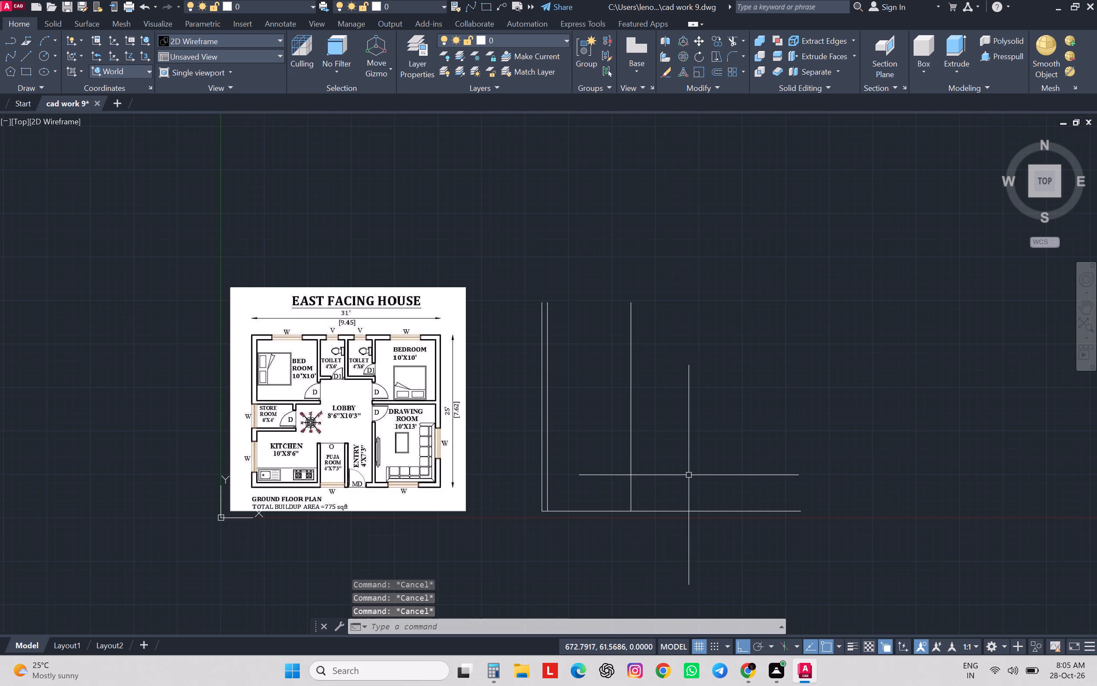
Offset the bedroom's east wall line 8 inches to the east for the partition wall thickness.
key(o)
key(Return)
key(8)
key(Return)
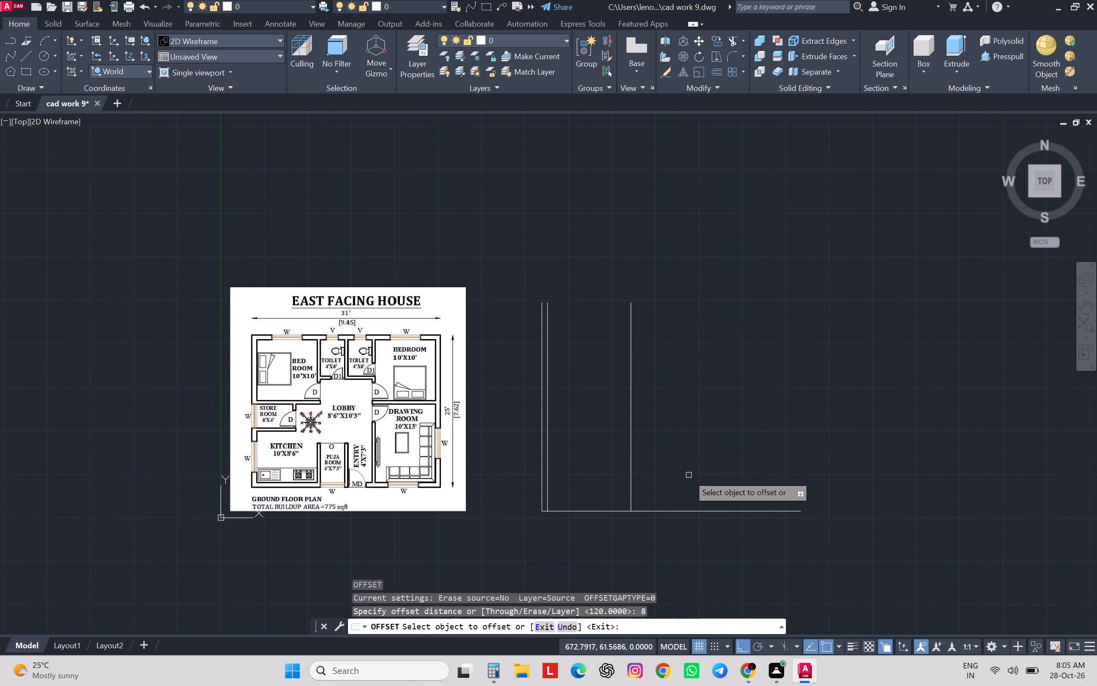
click(629, 450)
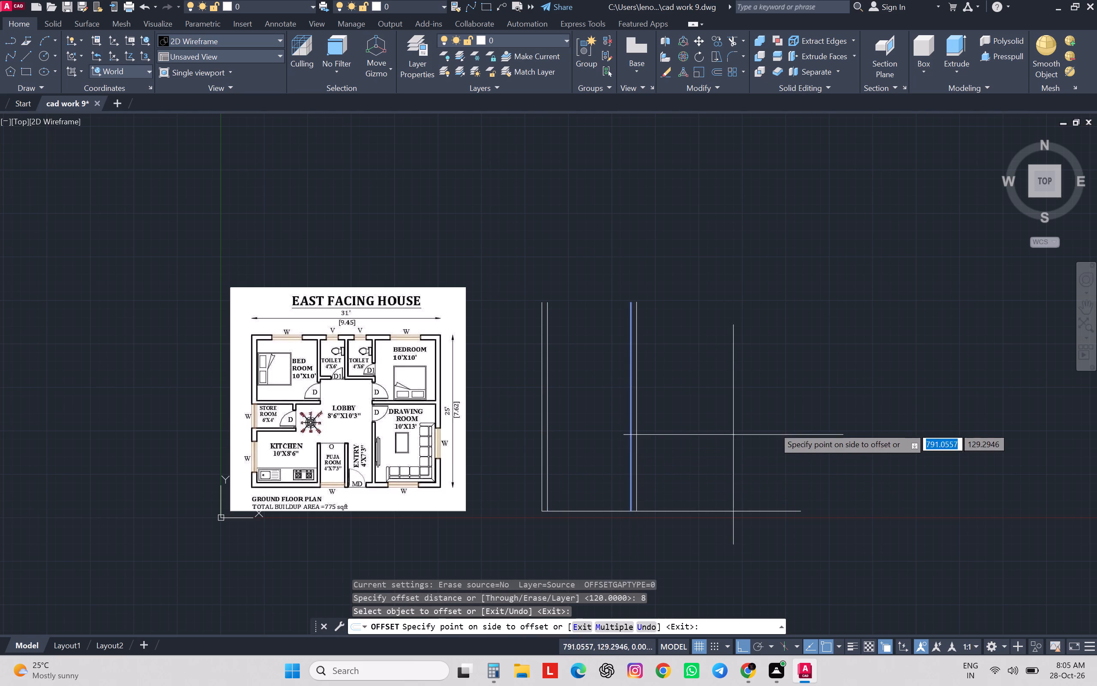
click(774, 427)
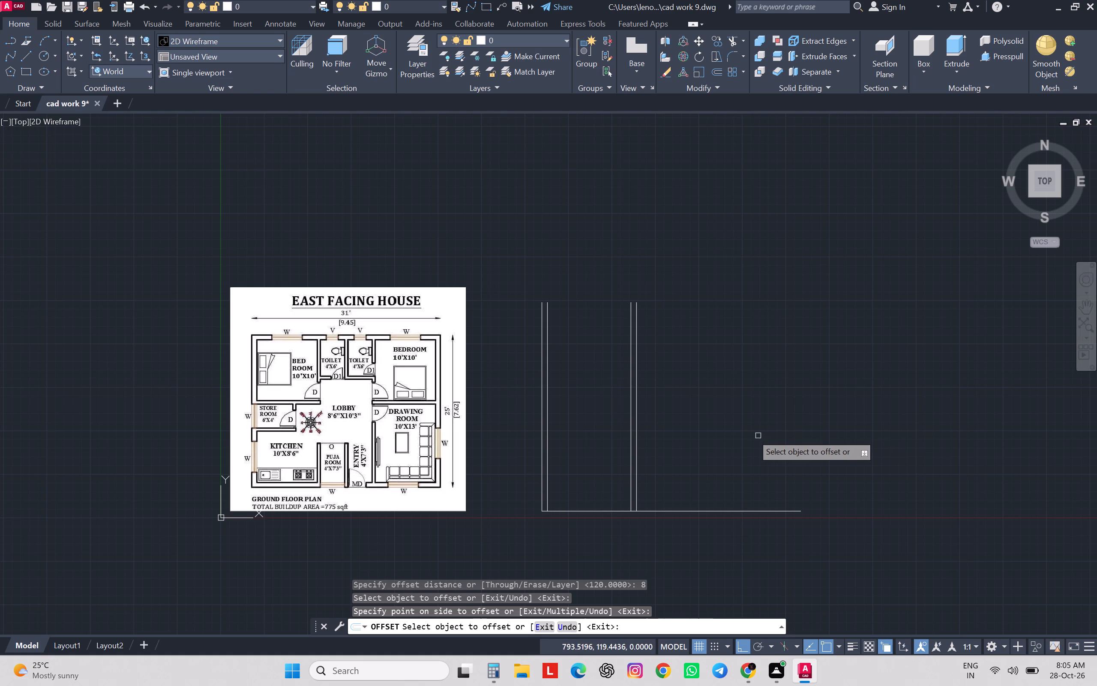
scroll(657, 412, up, 1)
key(Escape)
key(Escape)
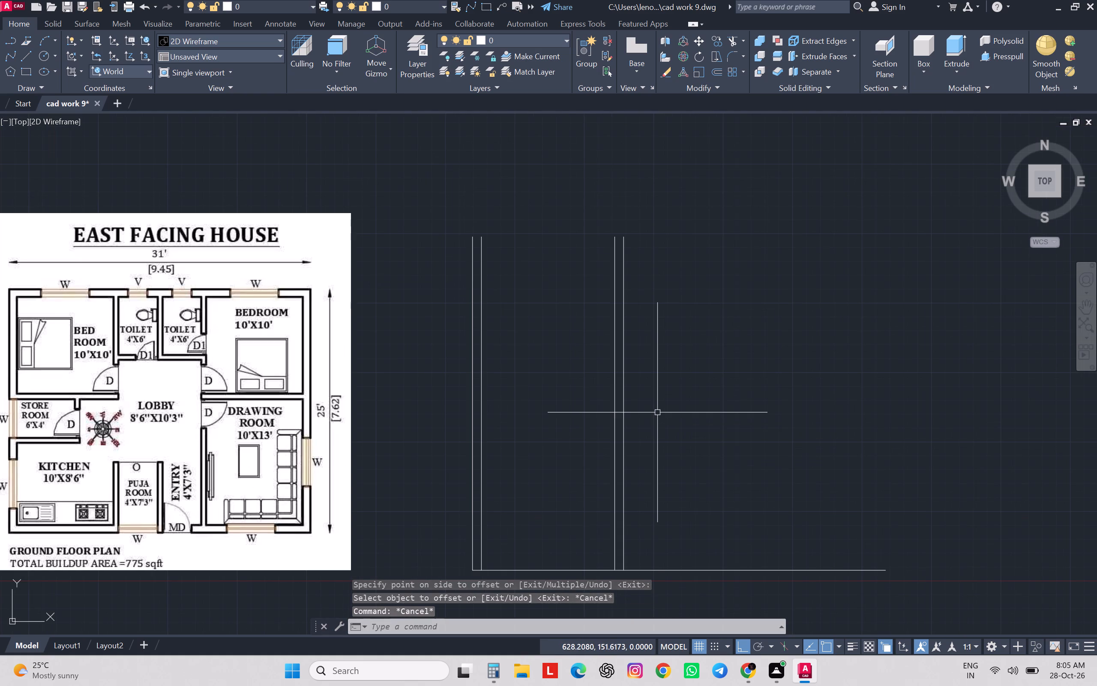
key(Escape)
key(Escape)
Offset the outer line of the bedroom partition wall 48 inches to the east for the toilet width.
key(o)
key(Return)
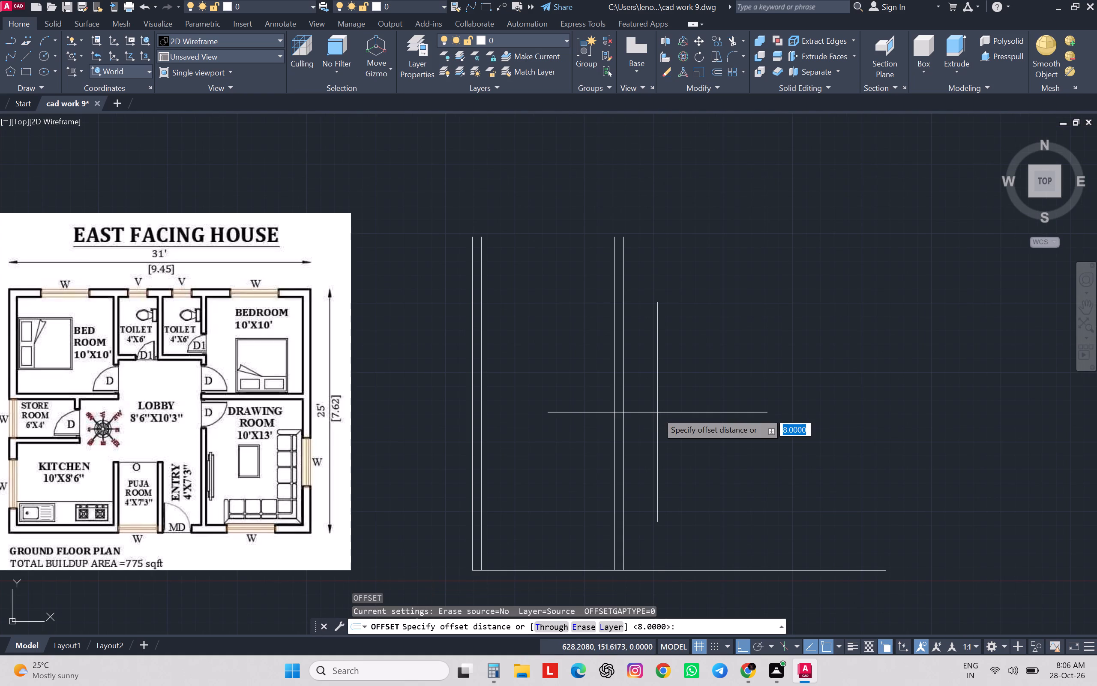
text(48)
key(Return)
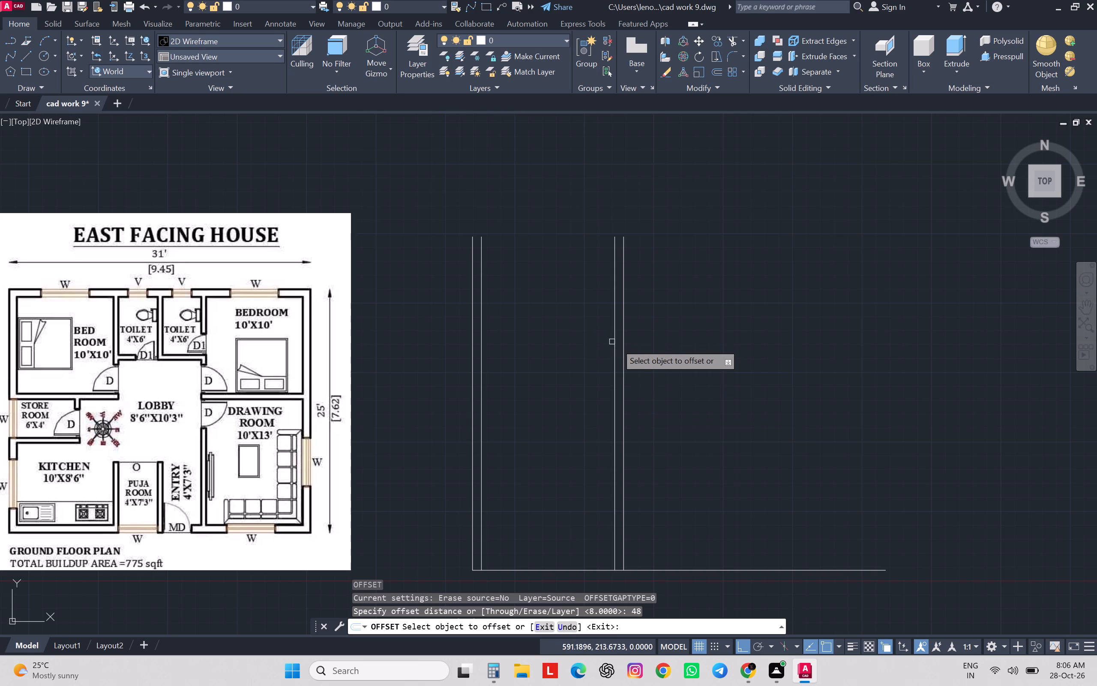
click(623, 346)
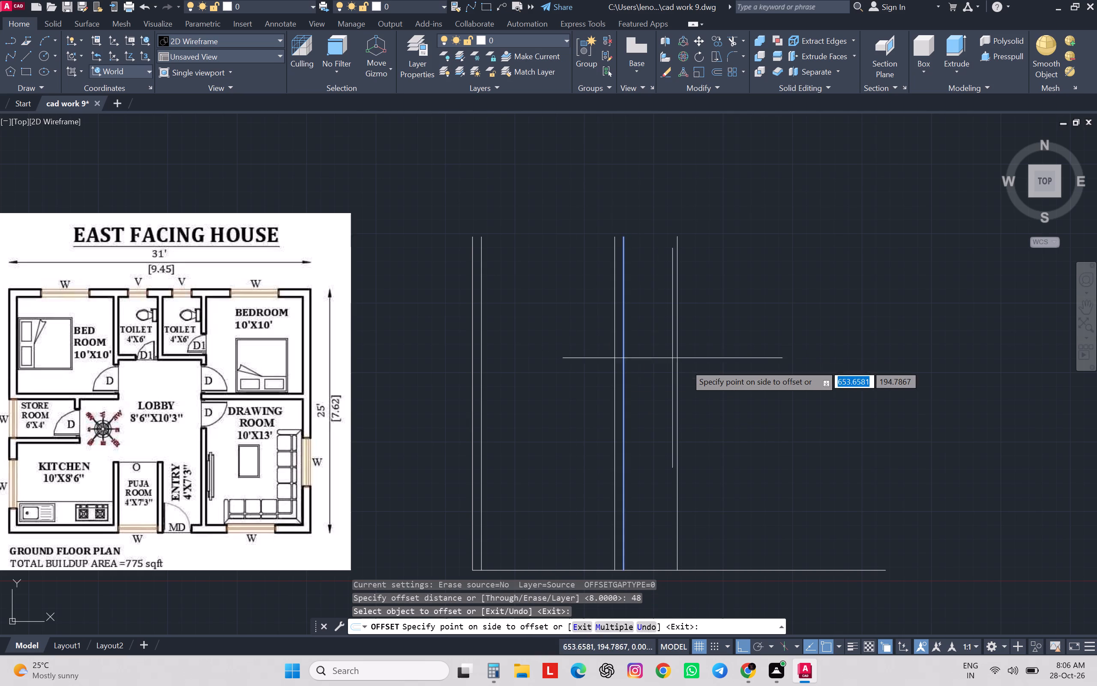
click(686, 364)
scroll(686, 364, up, 1)
scroll(680, 364, down, 3)
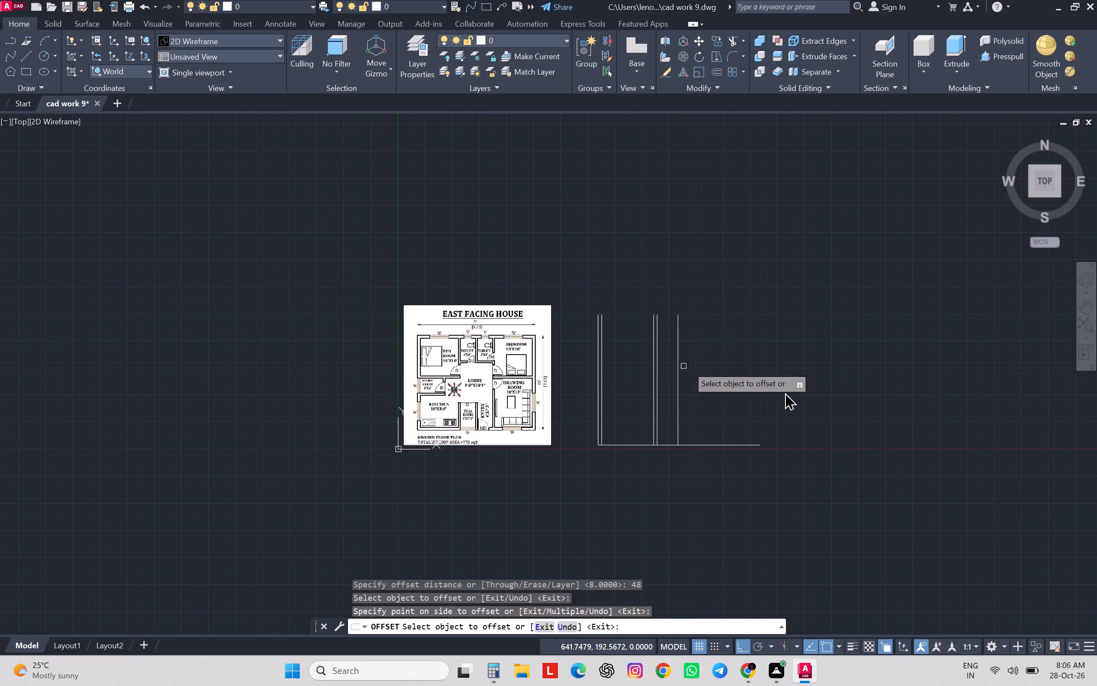
key(Escape)
key(Escape)
key(Escape)
key(Escape)
key(Escape)
key(Escape)
key(Escape)
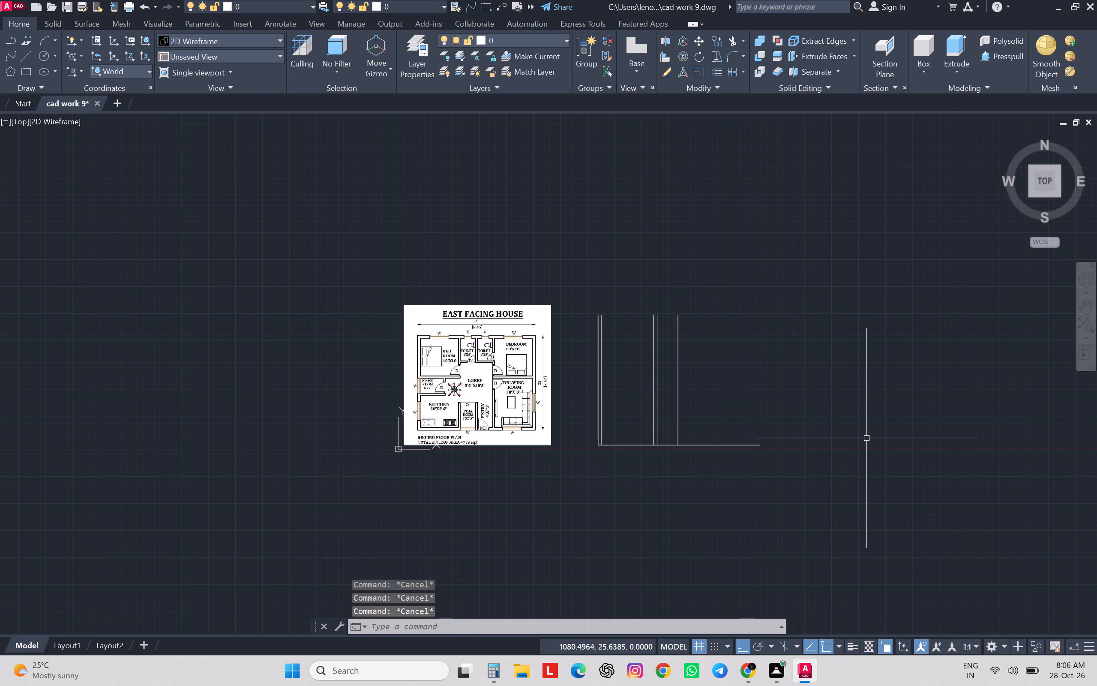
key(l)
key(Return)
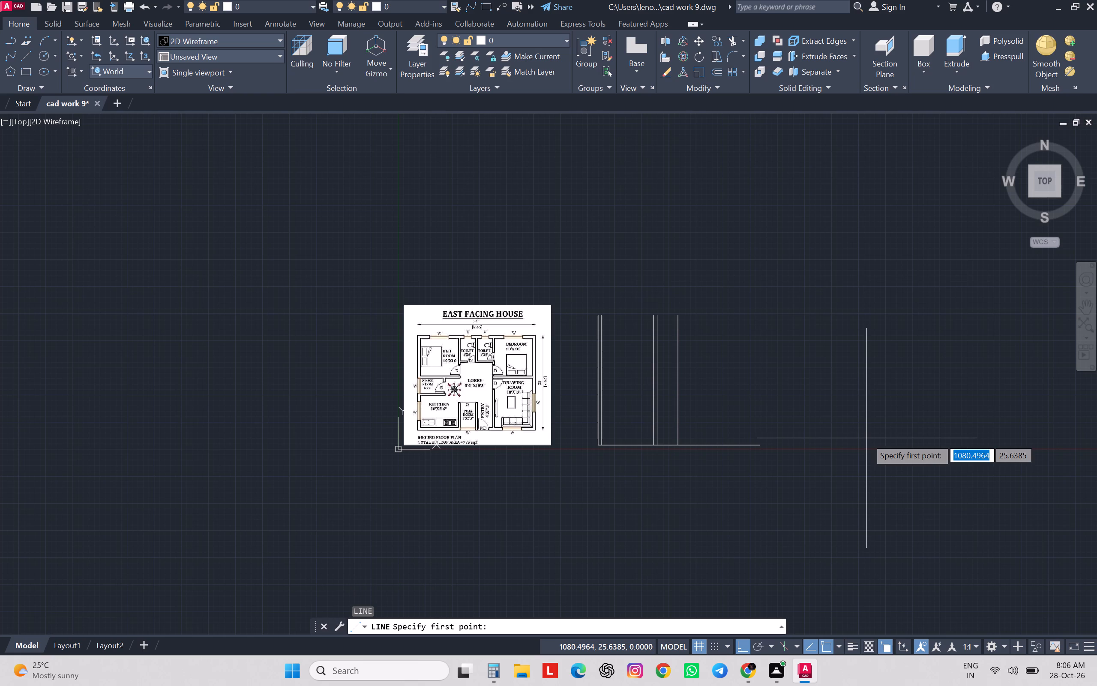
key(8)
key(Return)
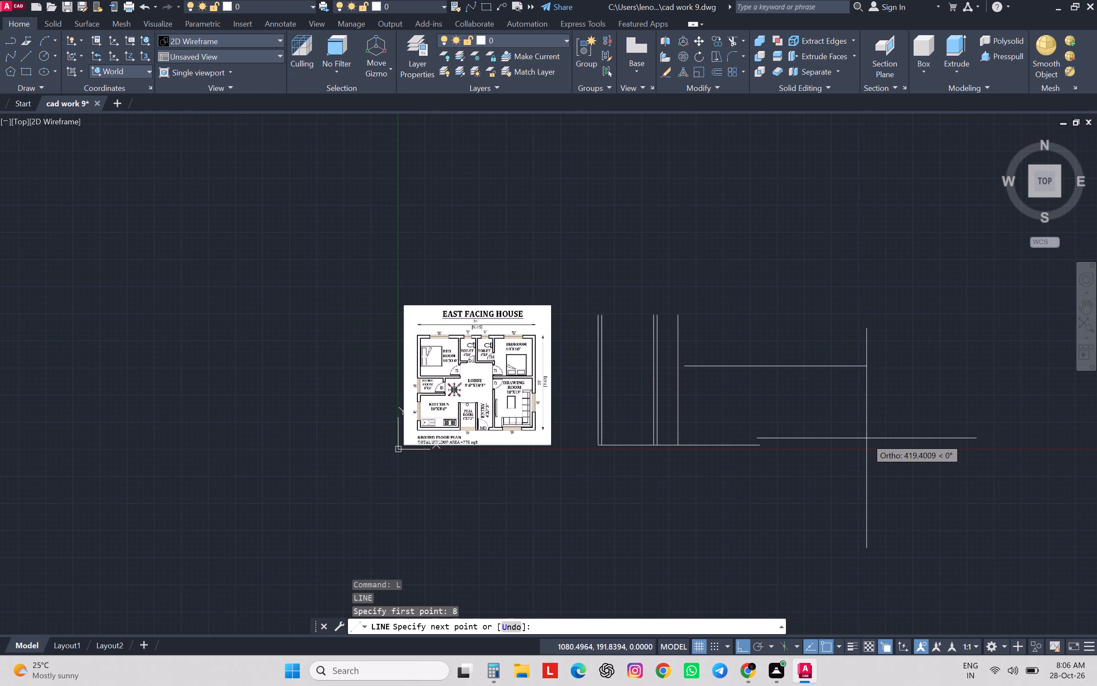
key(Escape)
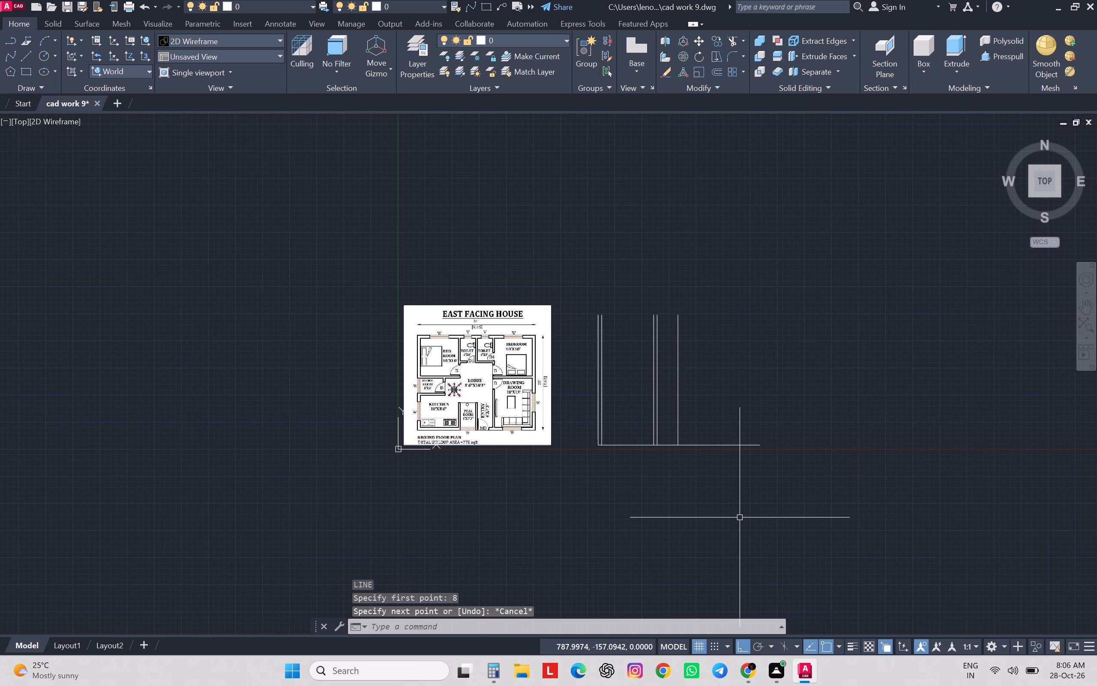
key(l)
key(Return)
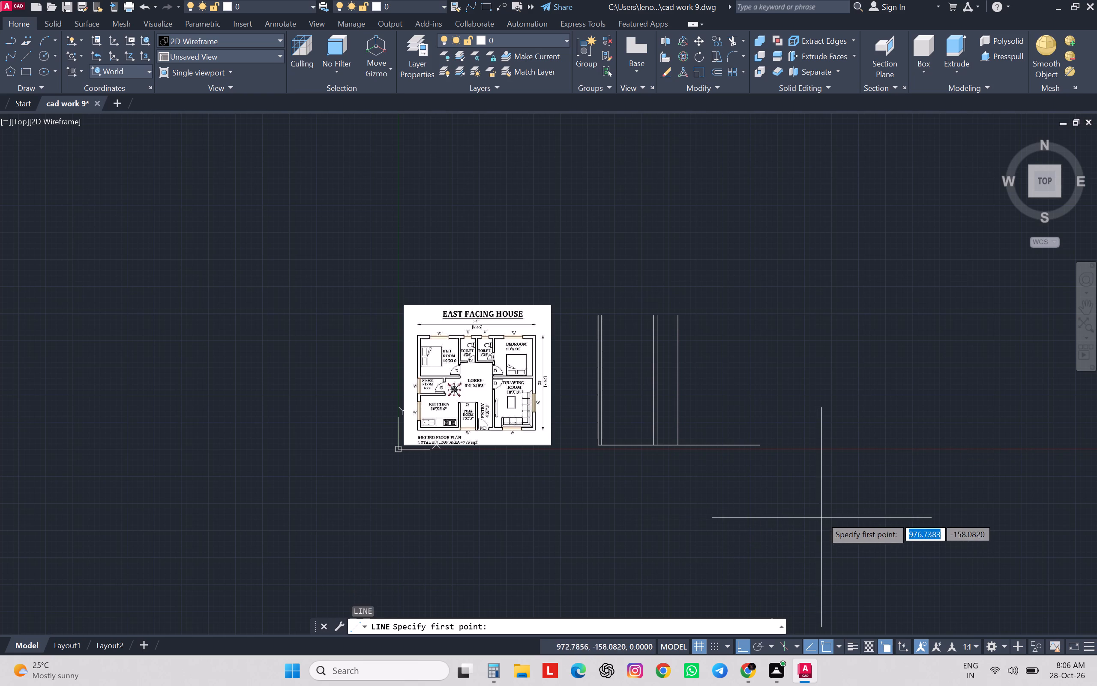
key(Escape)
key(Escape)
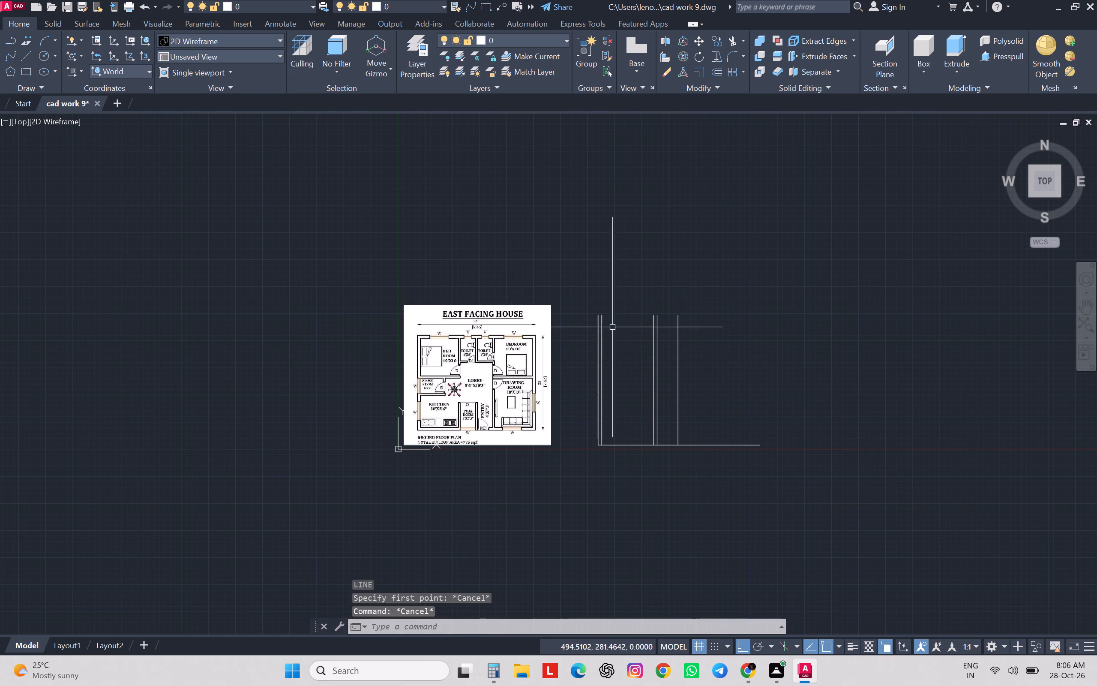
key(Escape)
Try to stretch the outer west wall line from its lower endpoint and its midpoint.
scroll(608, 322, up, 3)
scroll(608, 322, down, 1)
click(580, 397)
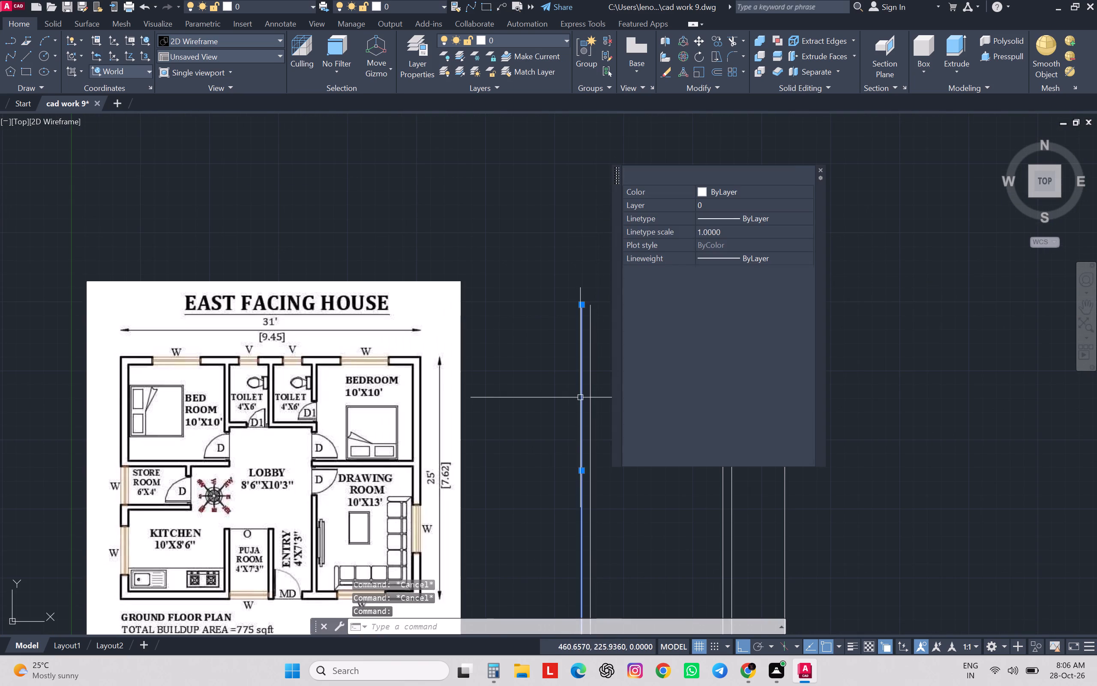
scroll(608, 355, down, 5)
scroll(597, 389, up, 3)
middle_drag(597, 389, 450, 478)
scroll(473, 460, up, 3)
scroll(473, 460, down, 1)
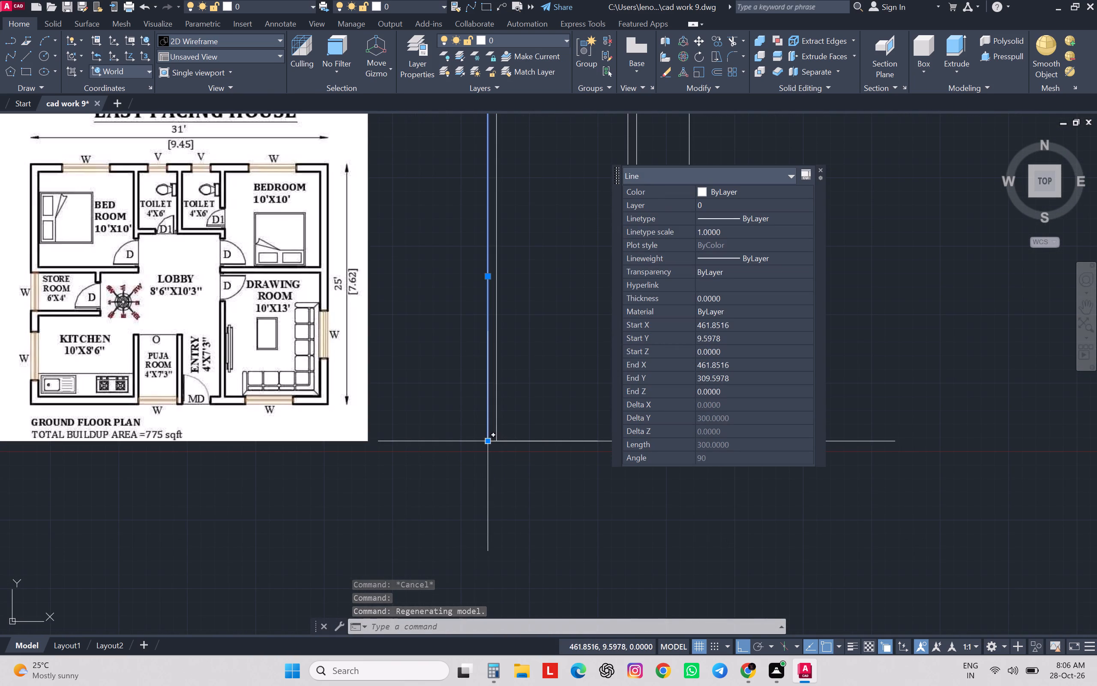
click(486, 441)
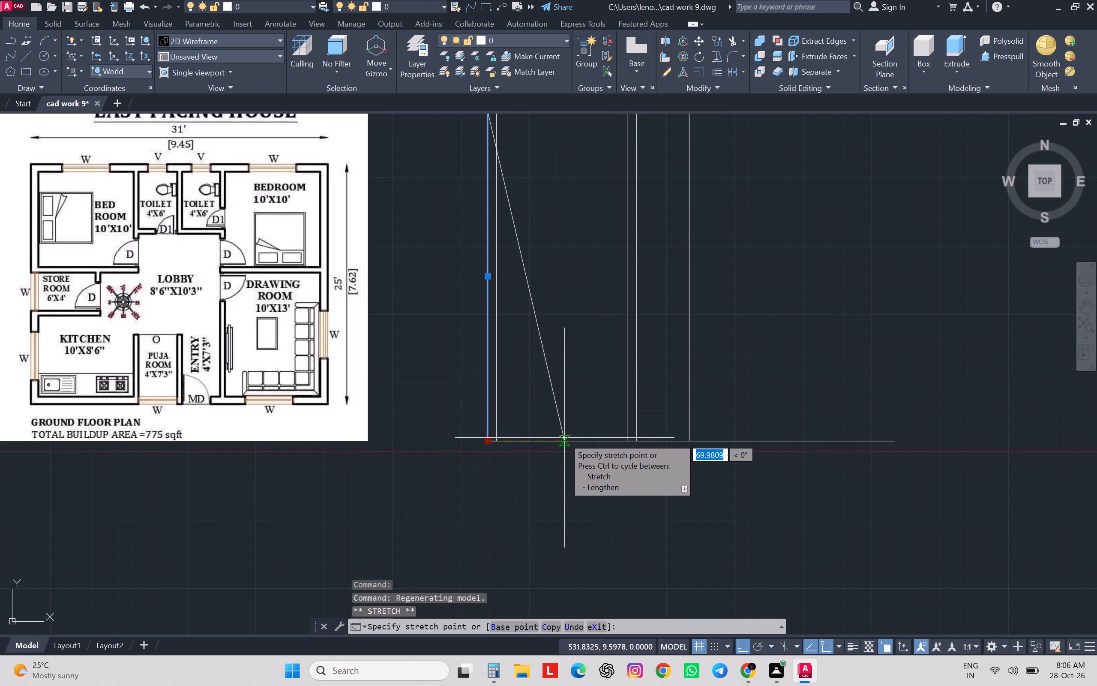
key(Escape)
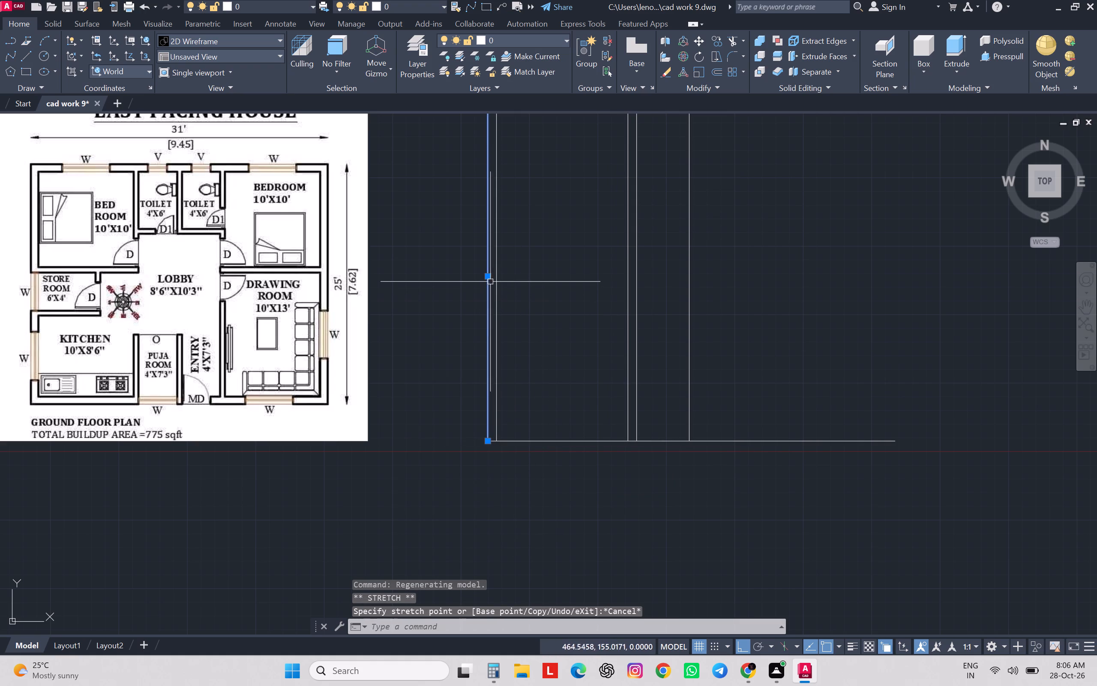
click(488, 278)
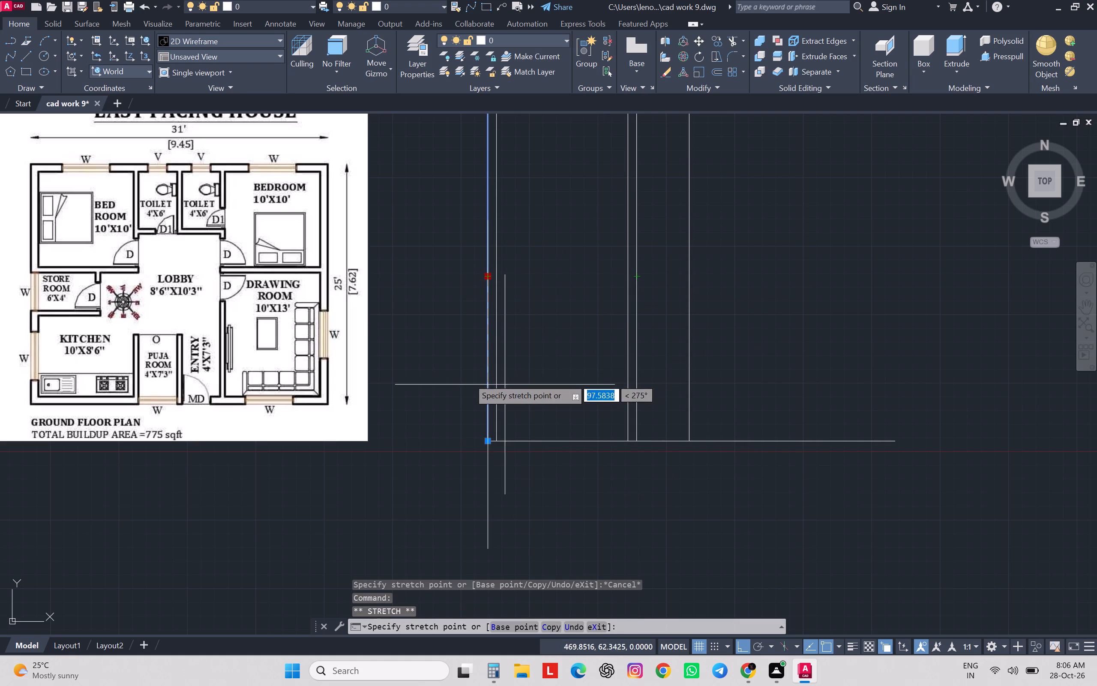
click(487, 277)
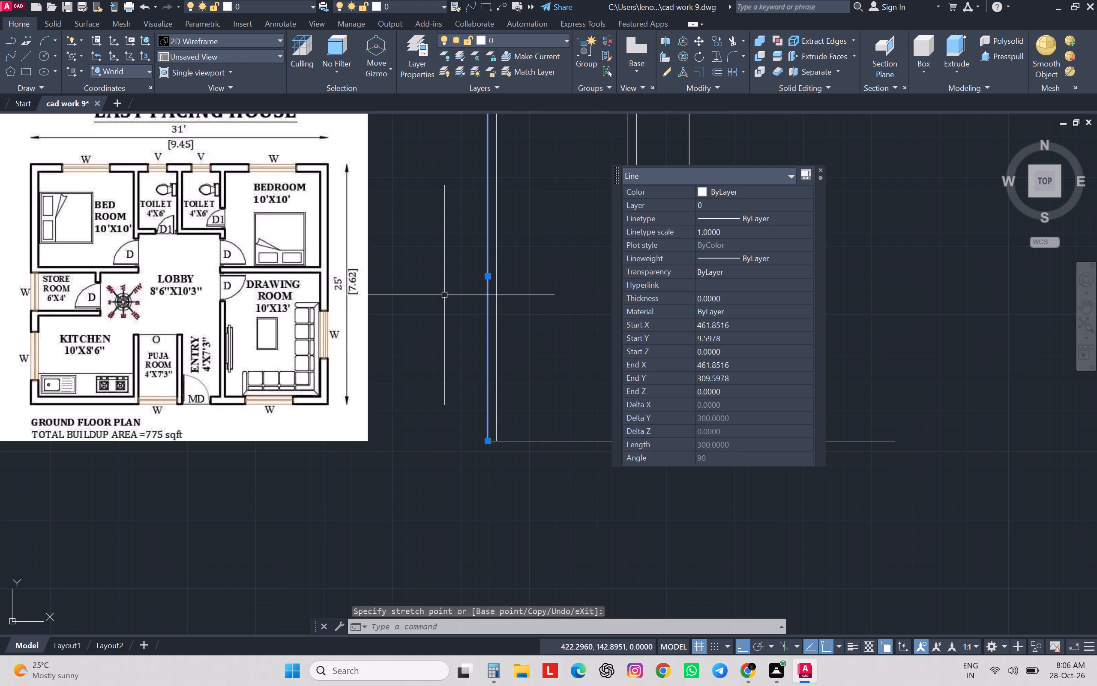
Copy the outer west wall line from its lower endpoint to the east end of the south wall line.
key(Escape)
key(Escape)
click(489, 260)
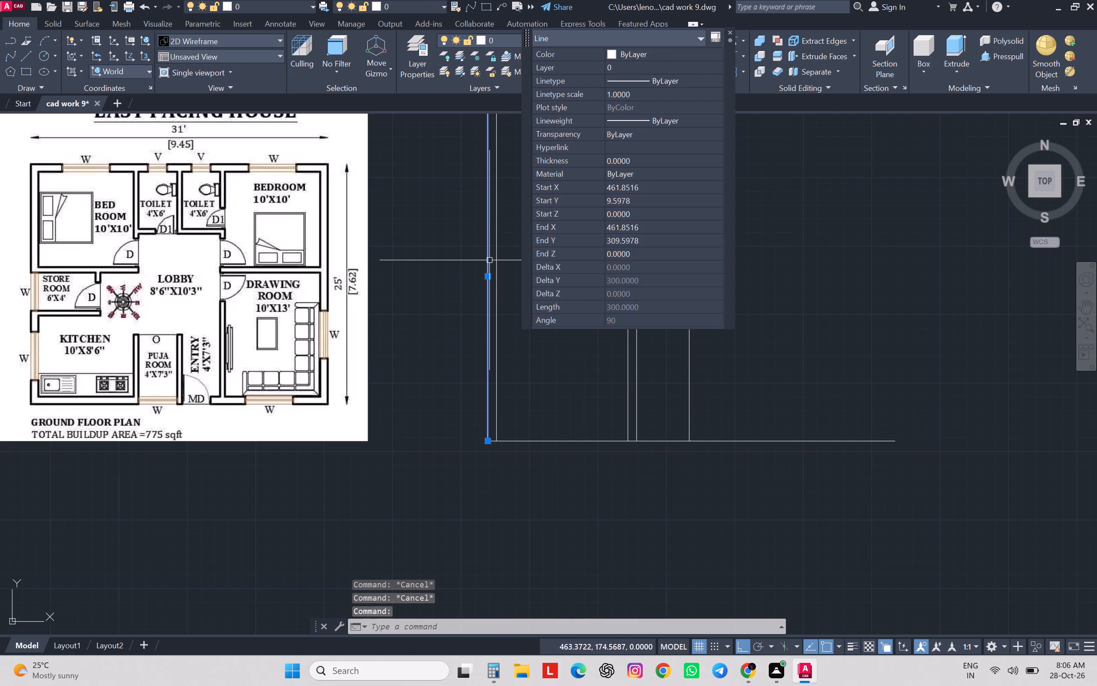
text(co)
key(Return)
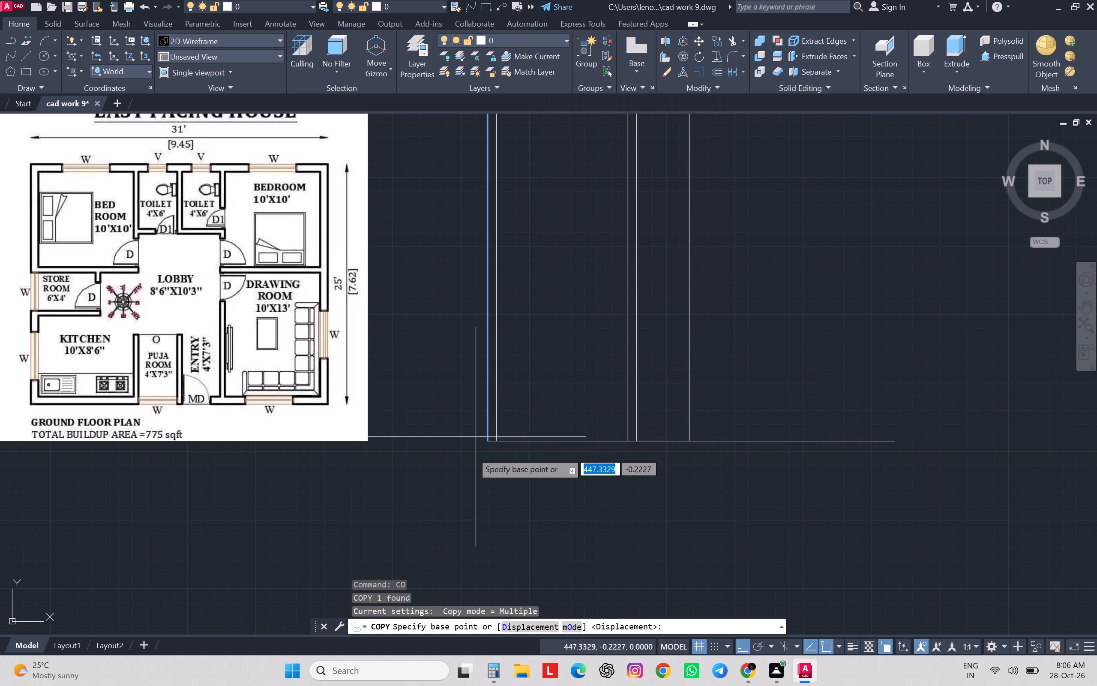
click(483, 441)
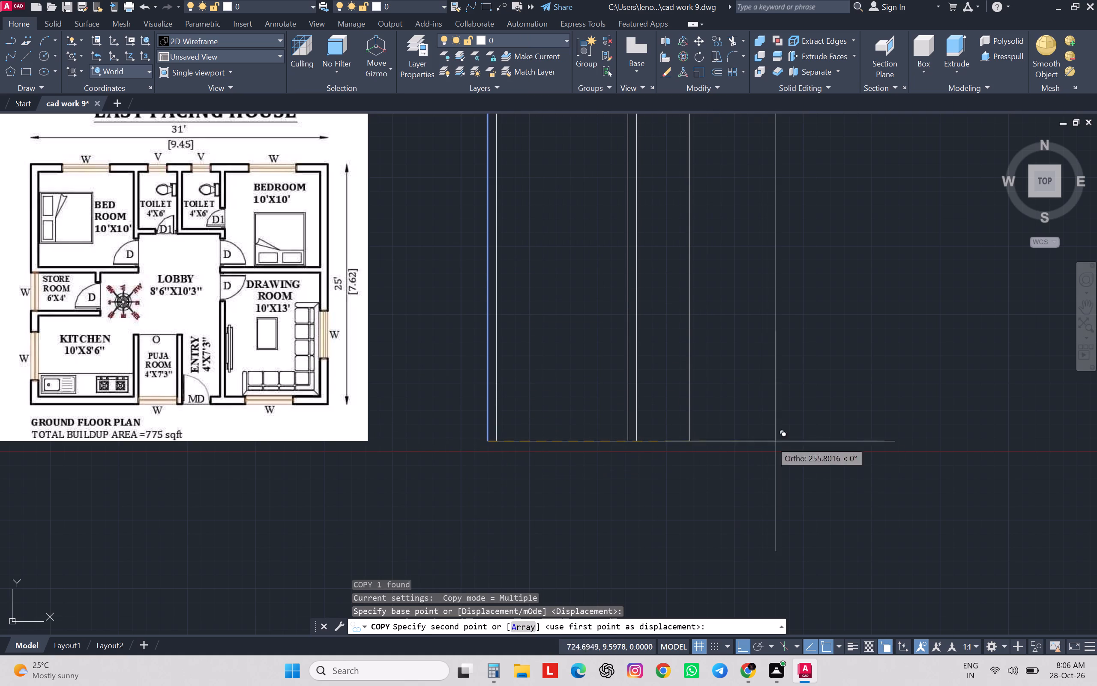
click(896, 439)
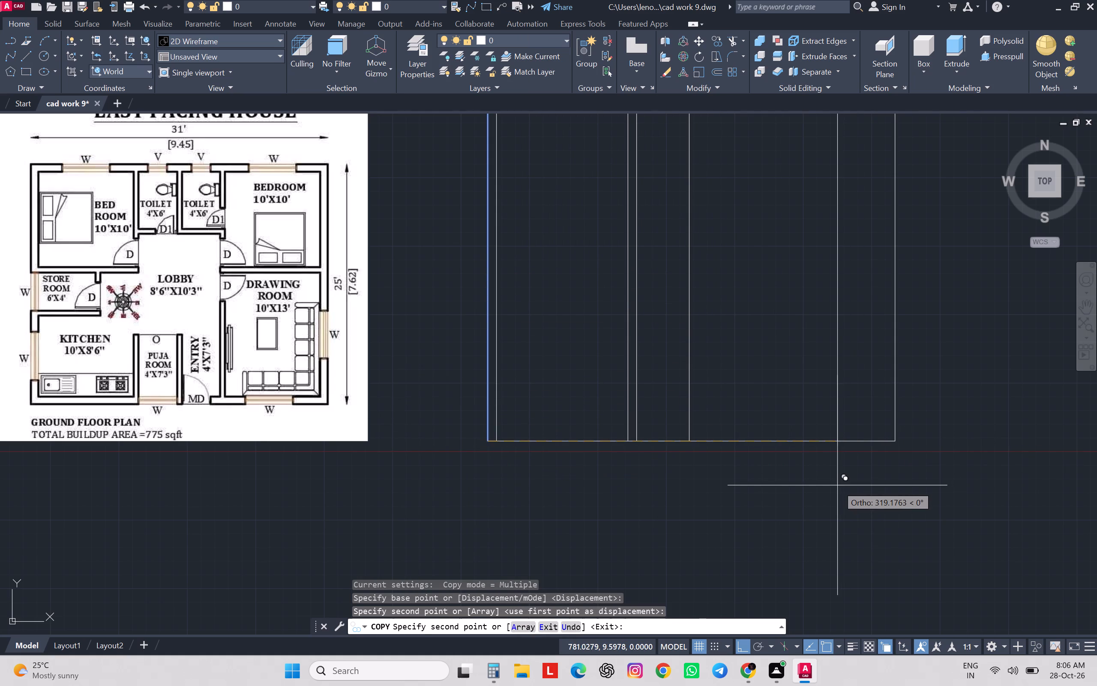
scroll(837, 485, down, 2)
key(Escape)
Offset the outer east wall line 8 inches to the west for the wall thickness.
scroll(863, 442, up, 2)
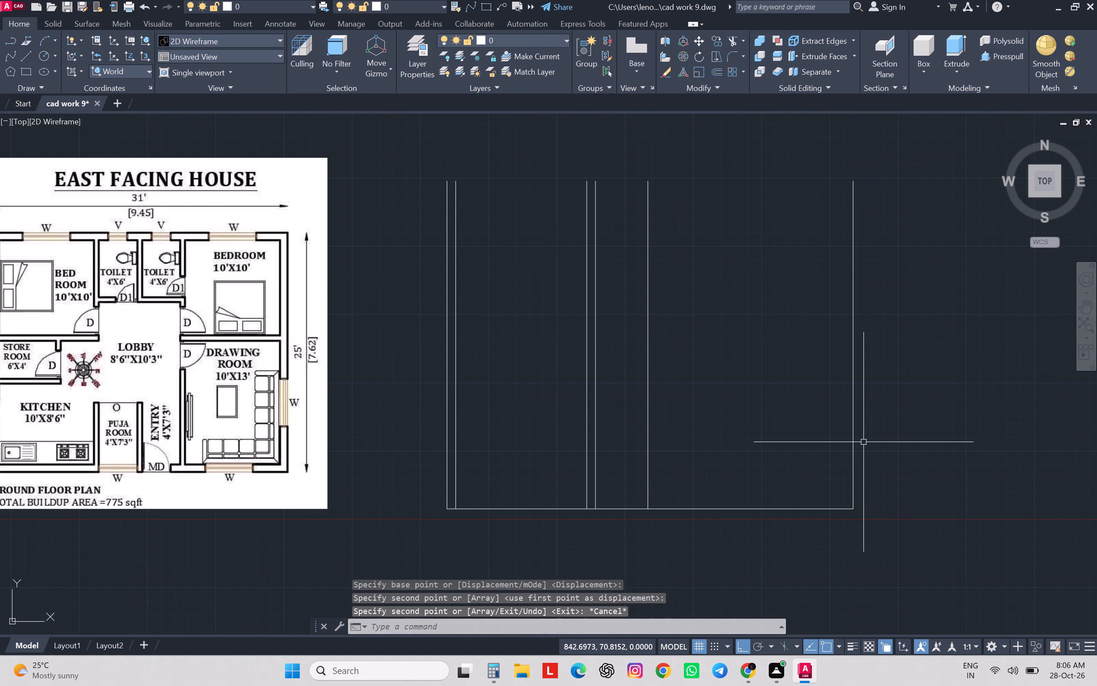
key(o)
key(Return)
key(8)
key(Return)
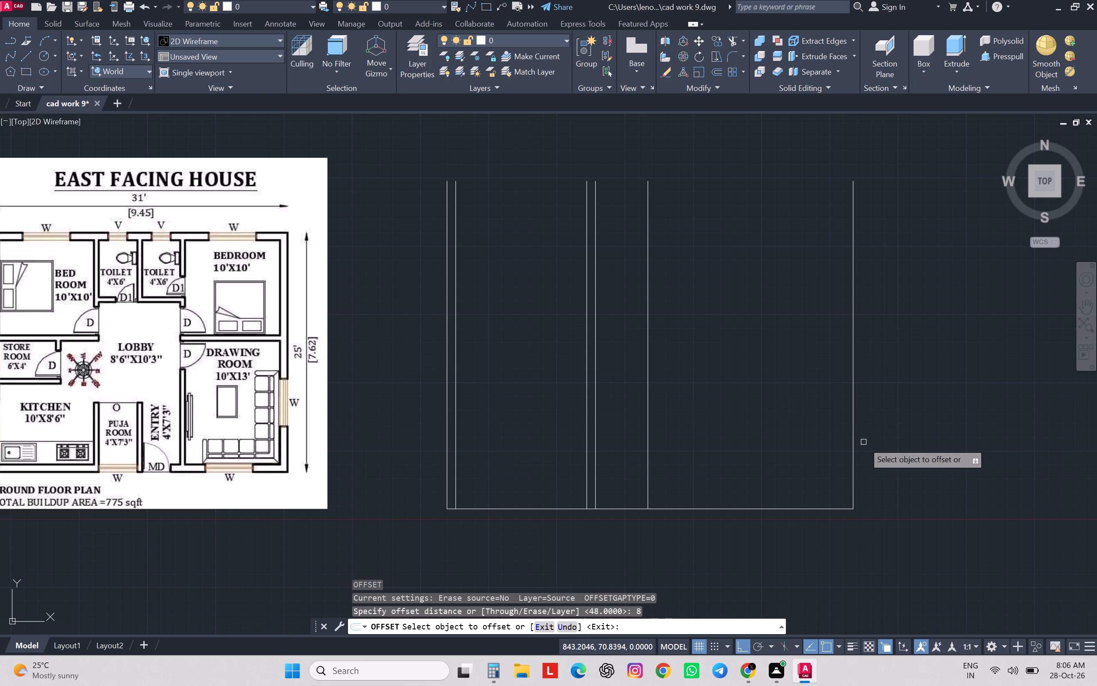
click(851, 445)
click(717, 445)
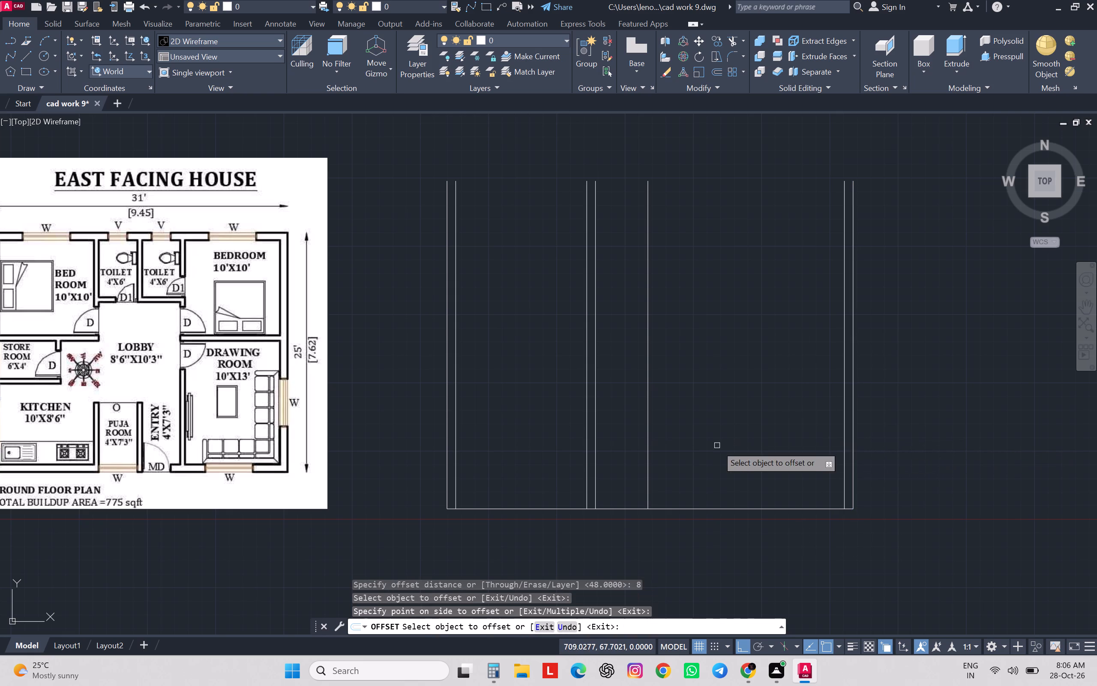
key(Escape)
key(Escape)
key(Escape)
key(Escape)
key(Escape)
Offset the inner east wall line 120 inches to the west for the east bedroom width.
key(o)
key(Return)
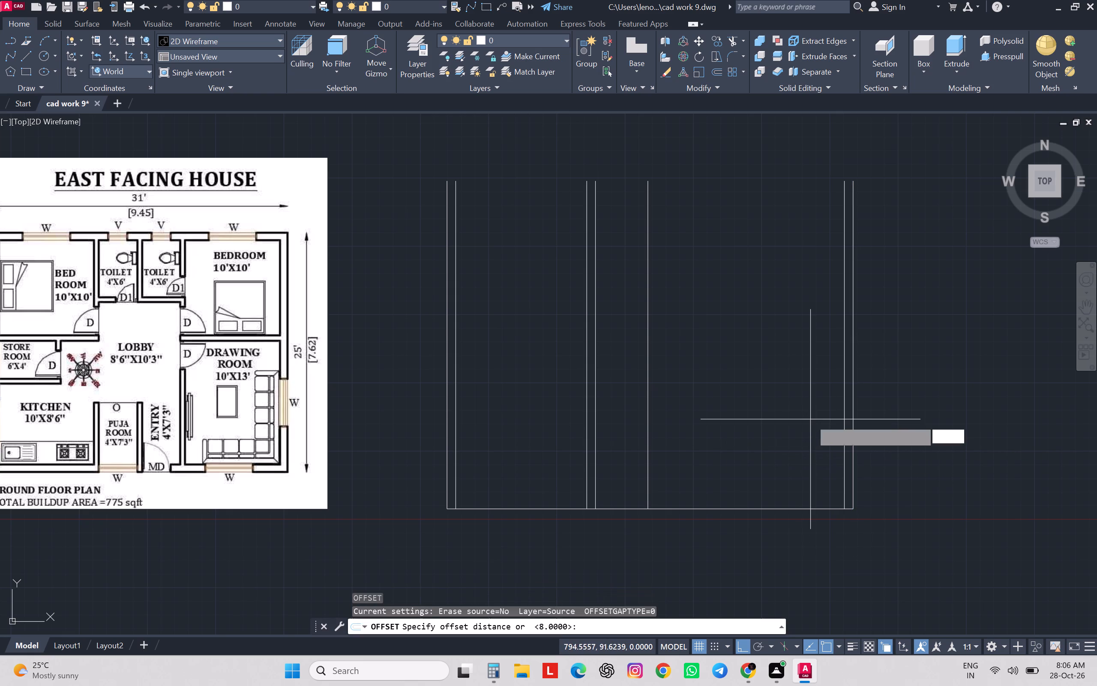
text(120)
key(Return)
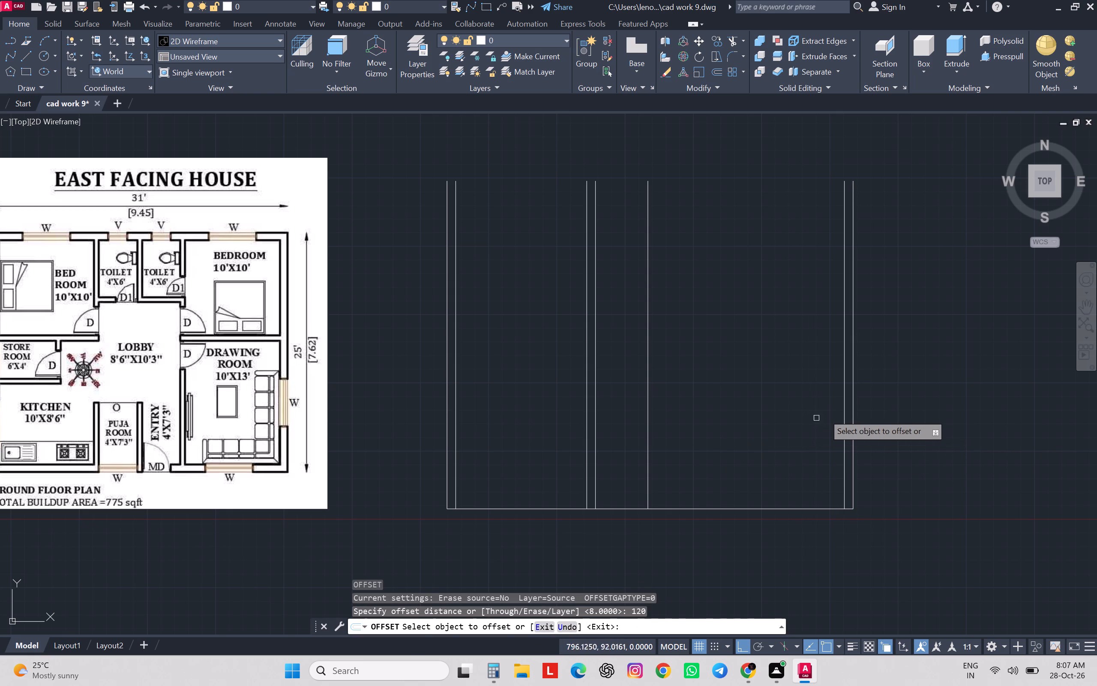
click(843, 415)
click(766, 436)
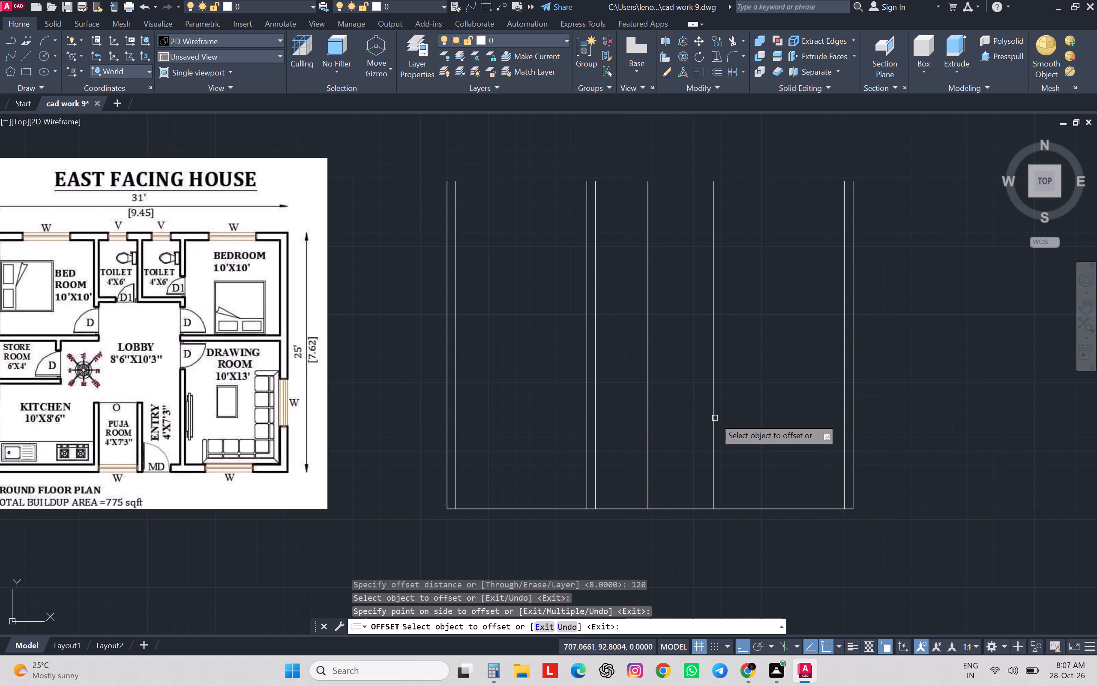
key(Escape)
key(Escape)
key(Escape)
key(Escape)
key(Escape)
Offset the east bedroom's west wall line 8 inches to the west for the partition wall thickness.
key(o)
key(Return)
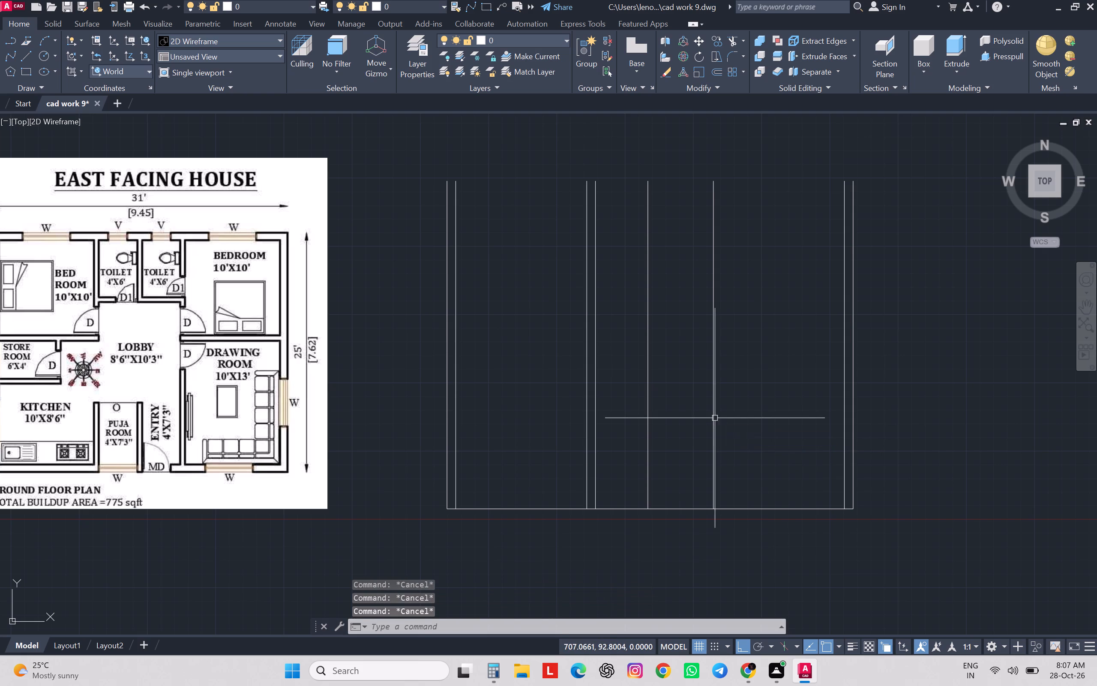
key(4)
key(BackSpace)
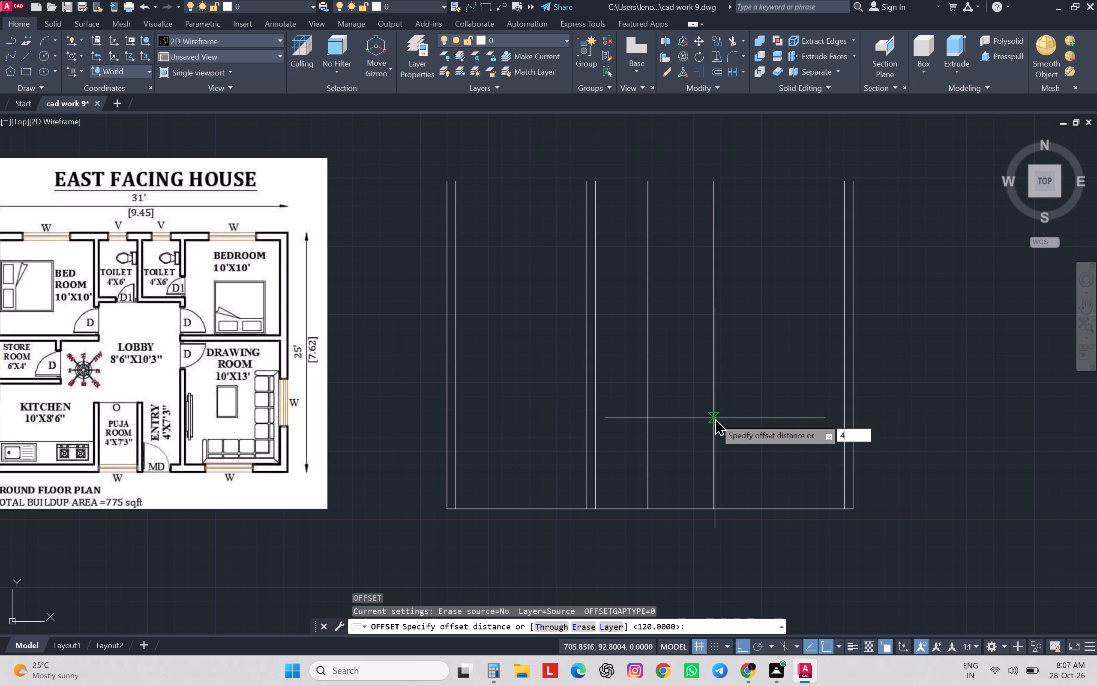
key(8)
key(Return)
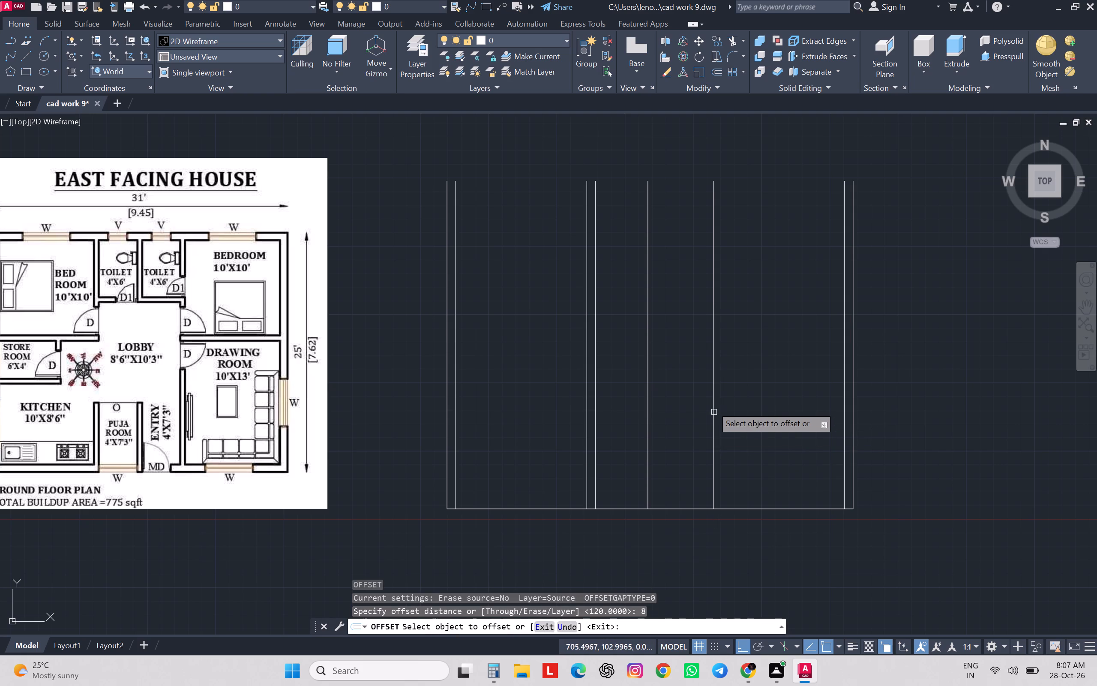
click(712, 406)
click(684, 419)
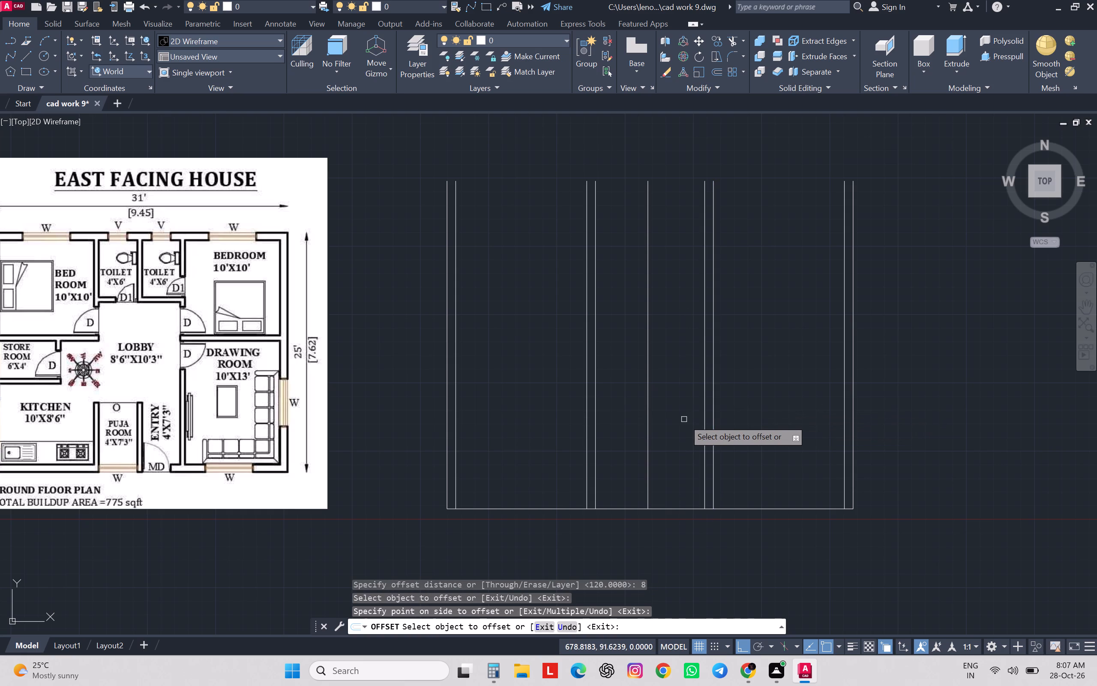
key(Escape)
key(Escape)
key(Escape)
key(Escape)
key(Escape)
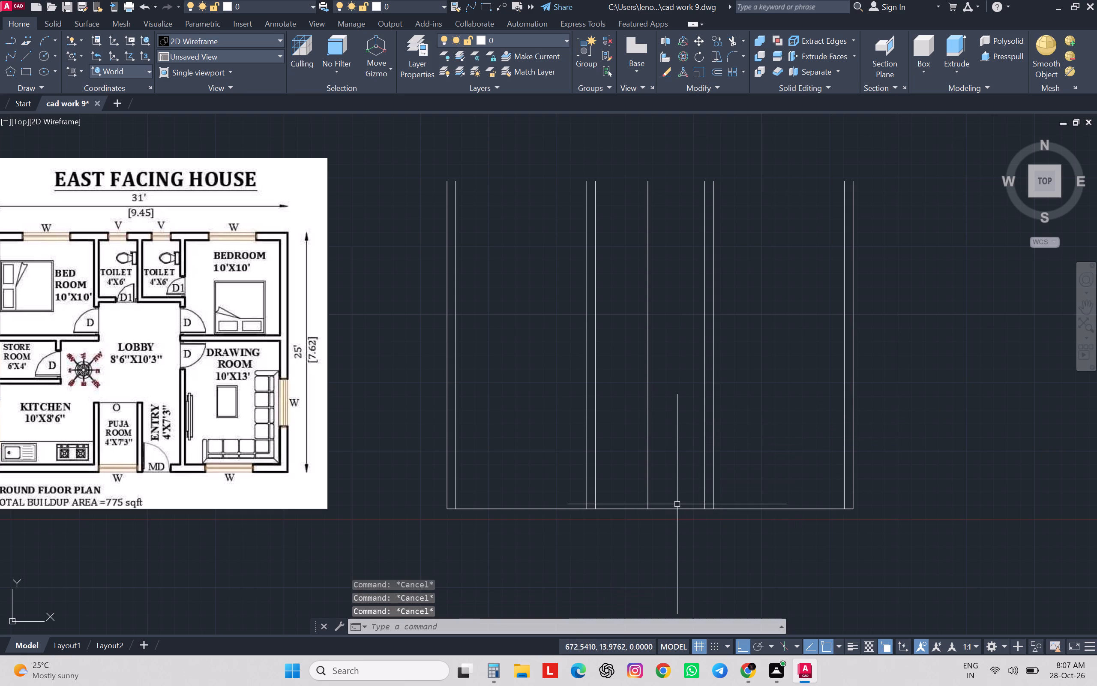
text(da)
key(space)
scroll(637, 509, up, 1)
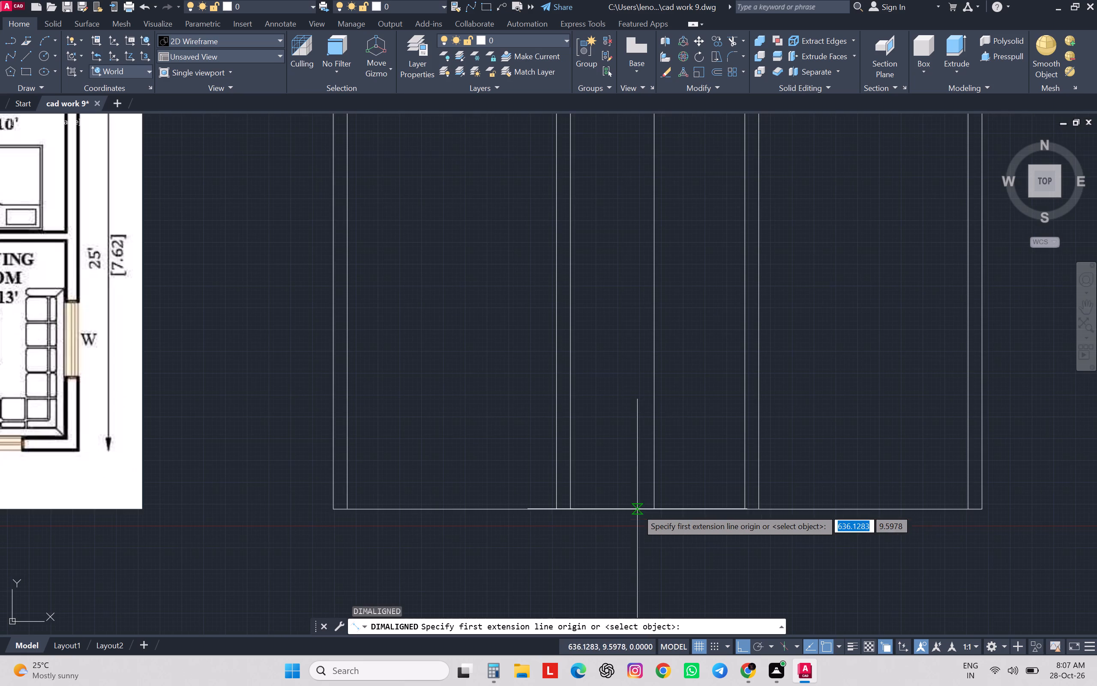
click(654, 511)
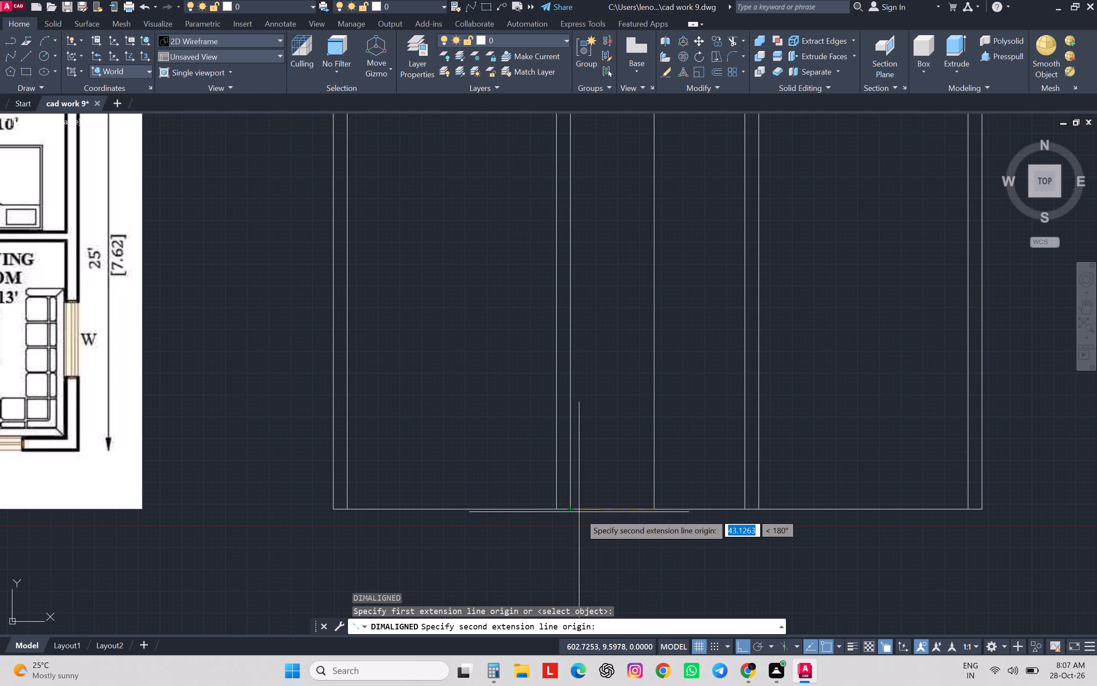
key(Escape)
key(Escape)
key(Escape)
Offset the bedroom-side line of each bedroom partition 4 inches toward the toilets, inside the existing 8-inch walls.
scroll(580, 514, down, 1)
scroll(615, 471, up, 1)
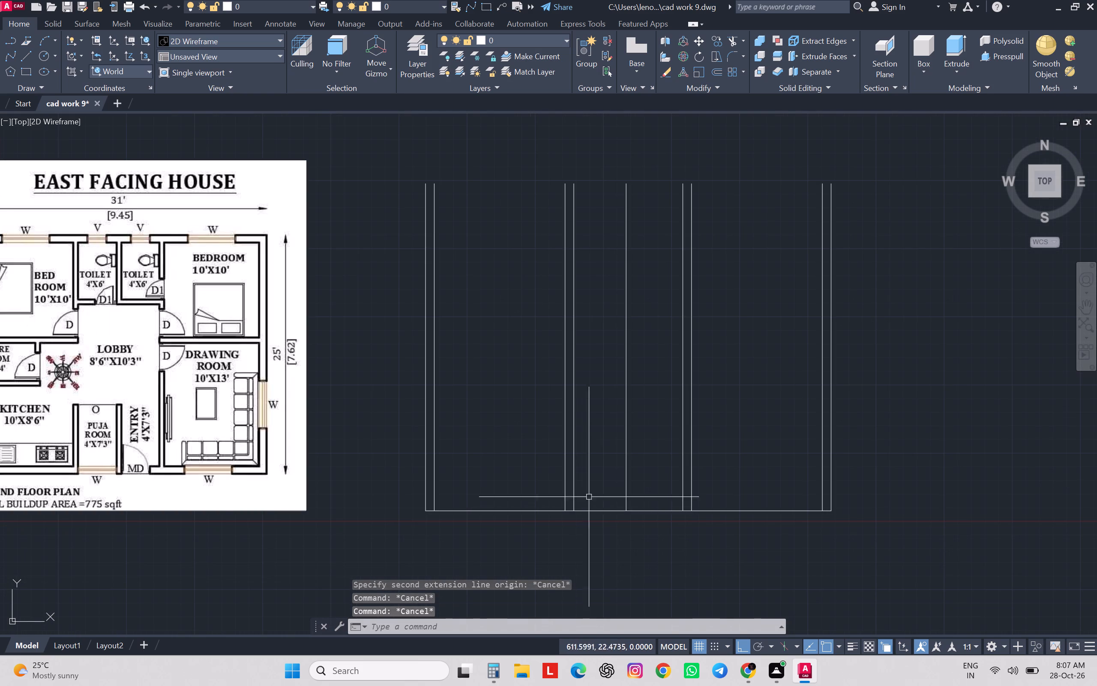
scroll(573, 312, down, 1)
middle_drag(573, 312, 568, 348)
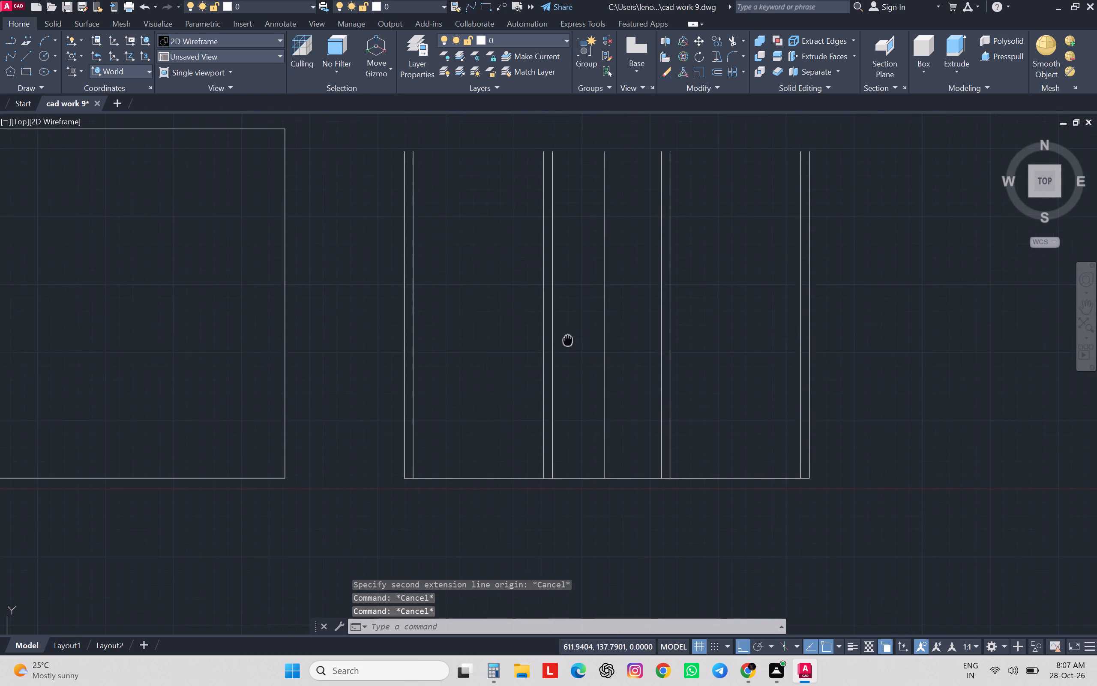
middle_drag(568, 348, 568, 349)
scroll(556, 325, up, 2)
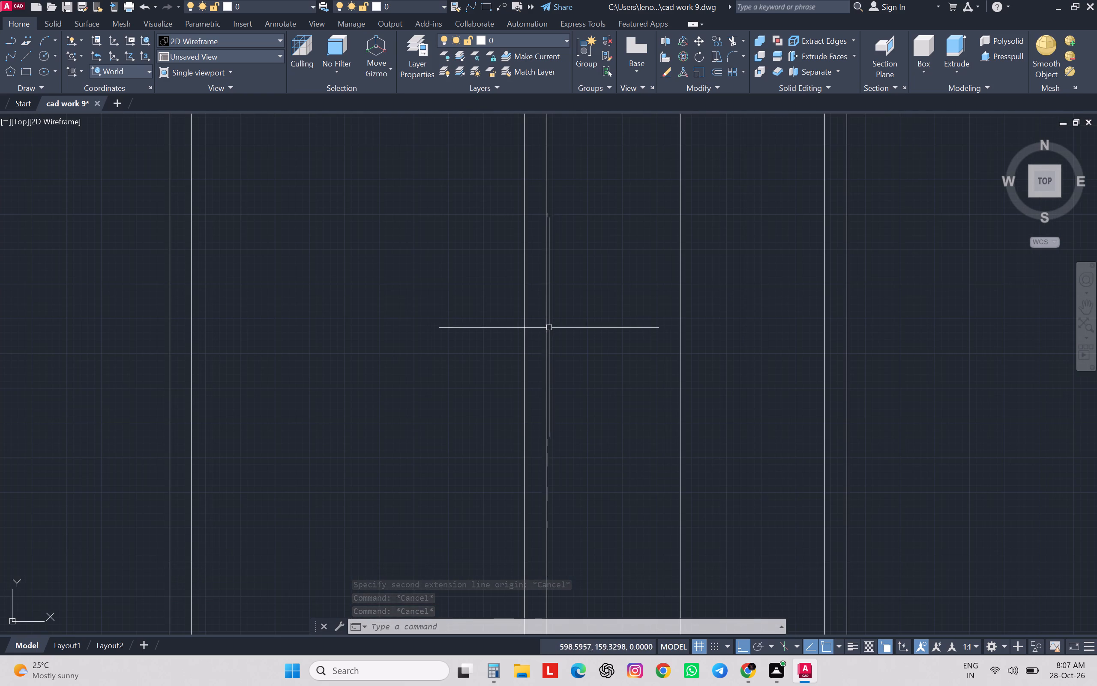
key(Escape)
key(Escape)
key(Escape)
key(Escape)
key(o)
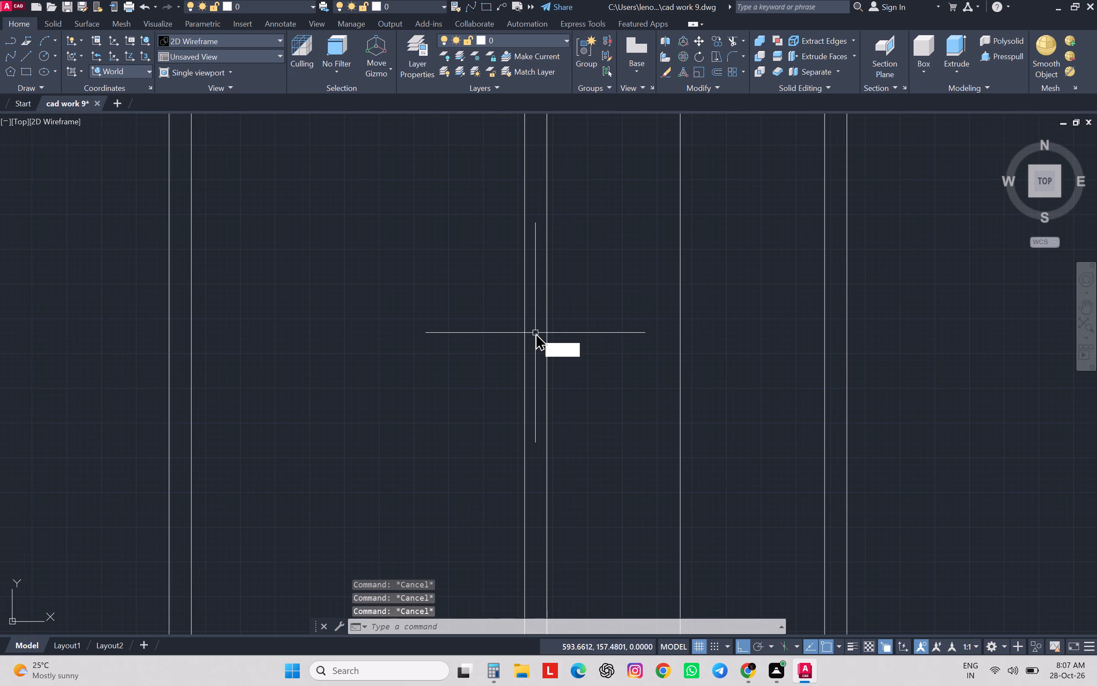
key(Return)
key(4)
key(Return)
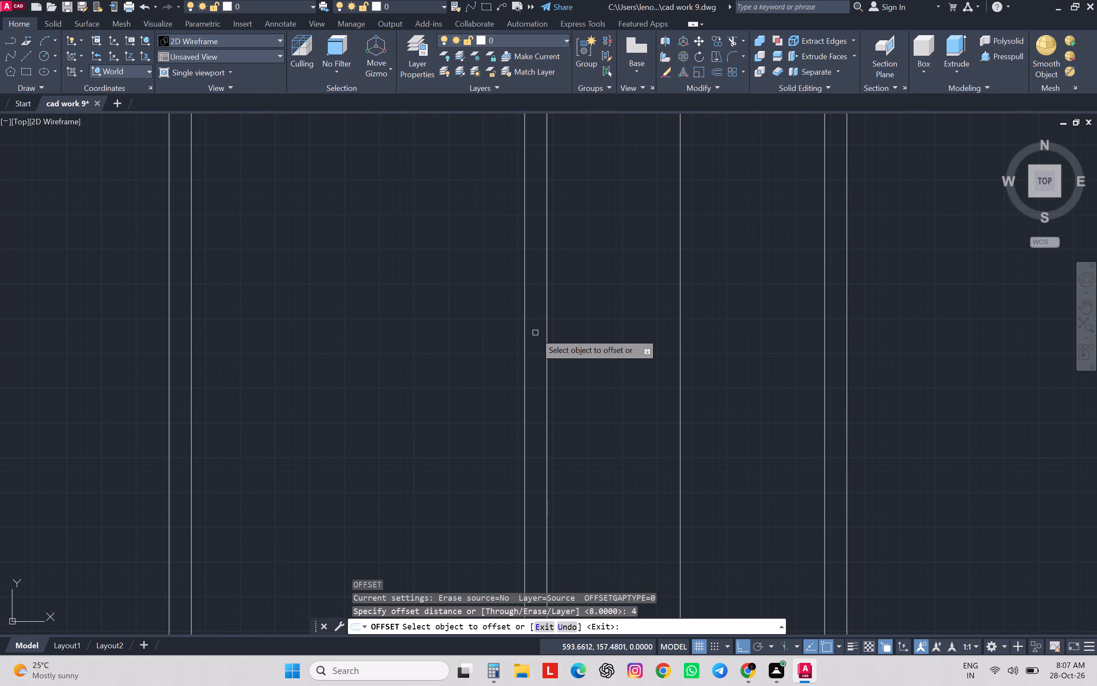
click(525, 332)
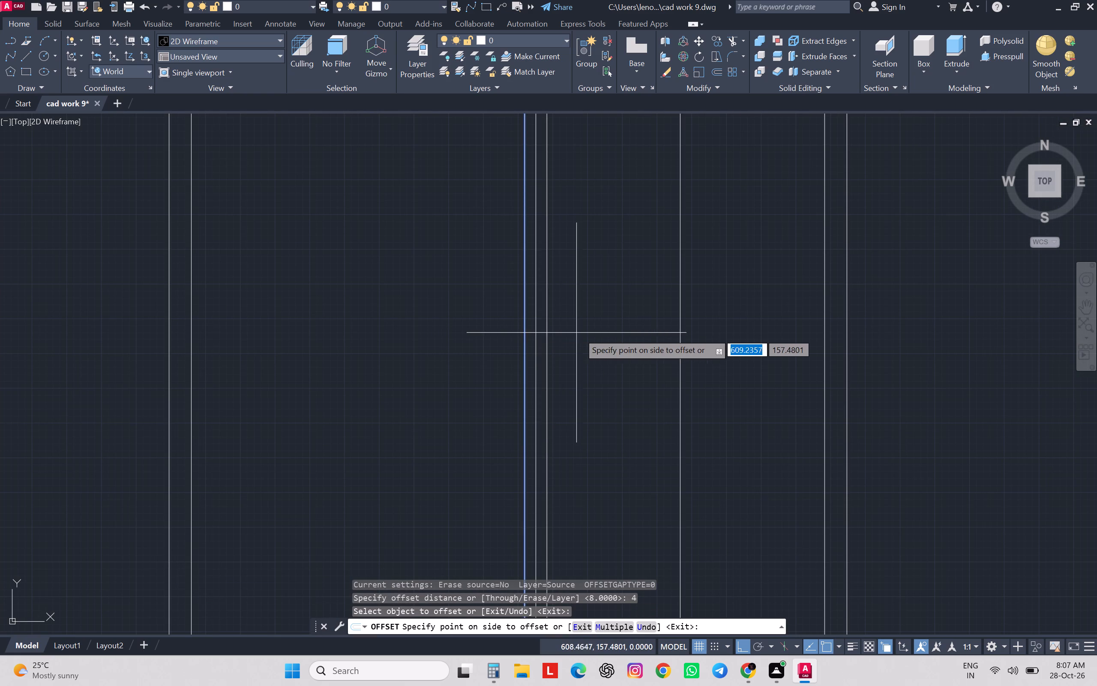
click(578, 333)
drag(848, 334, 834, 340)
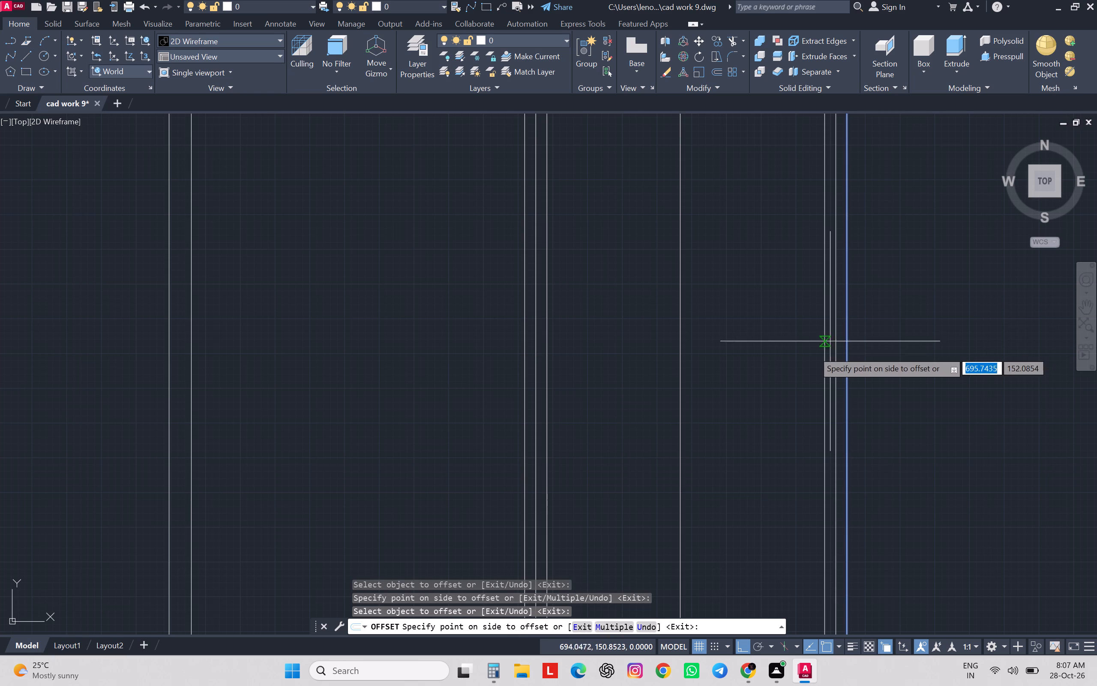
click(812, 352)
key(Escape)
Delete the toilet-side lines of the two 8-inch bedroom partitions, leaving the 4-inch partitions.
click(827, 352)
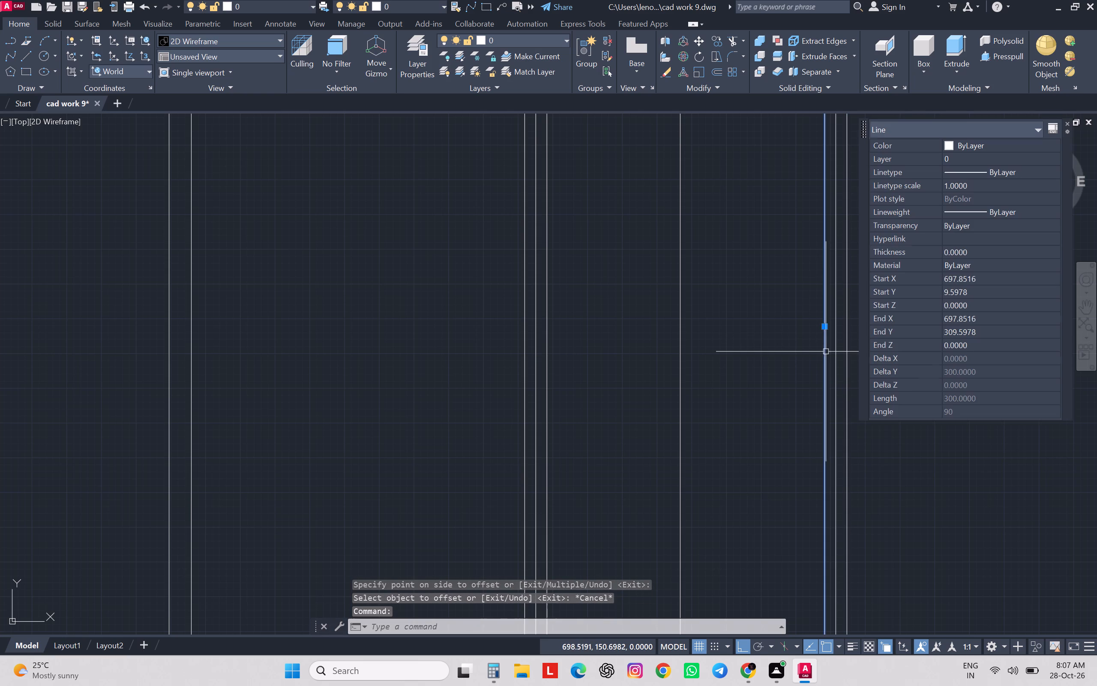
key(Delete)
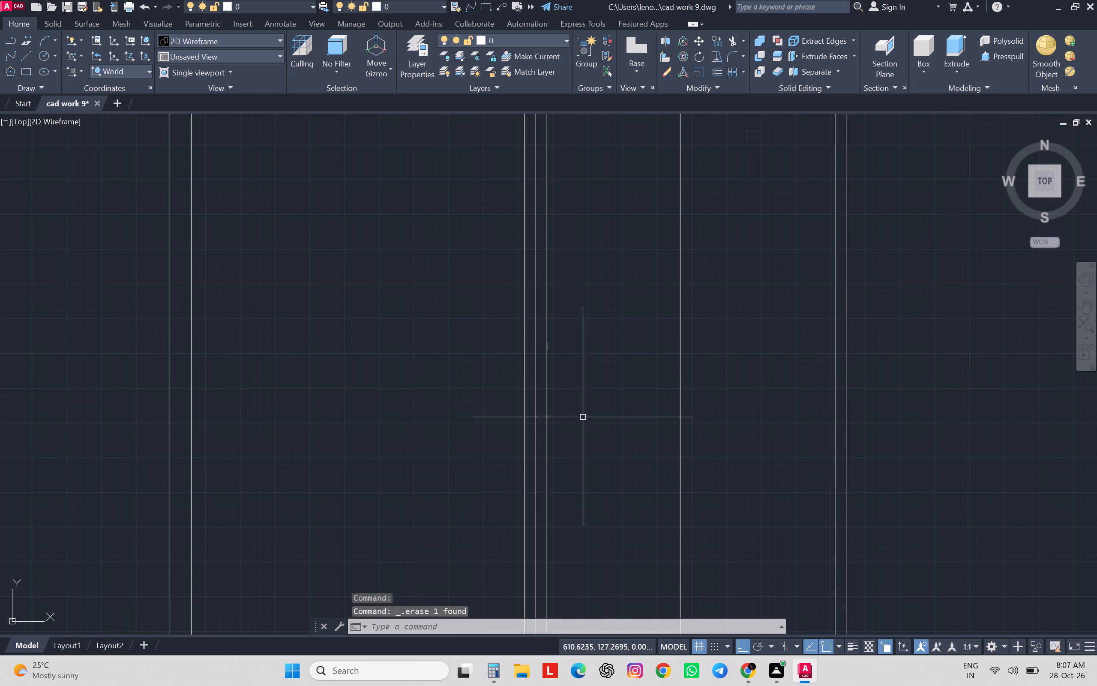
click(550, 405)
click(542, 405)
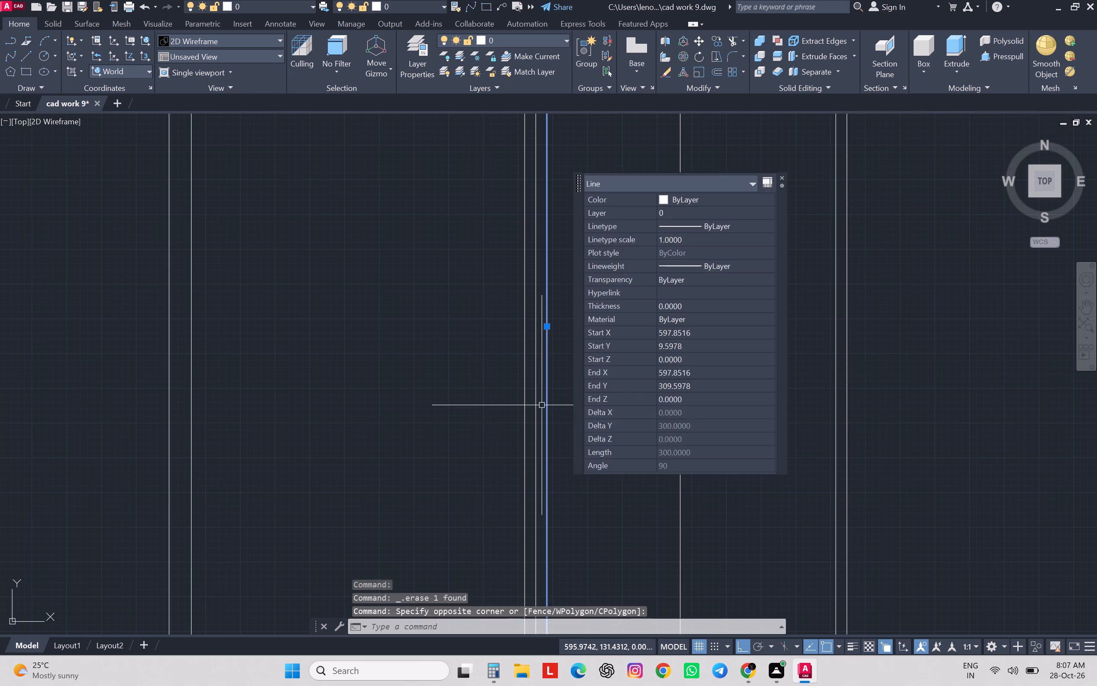
key(Delete)
Start an aligned dimension from the lower end of the west bedroom partition's toilet-side line to check the toilet width.
scroll(542, 405, down, 2)
scroll(556, 435, up, 1)
scroll(565, 503, down, 1)
scroll(565, 503, up, 1)
middle_drag(565, 503, 572, 452)
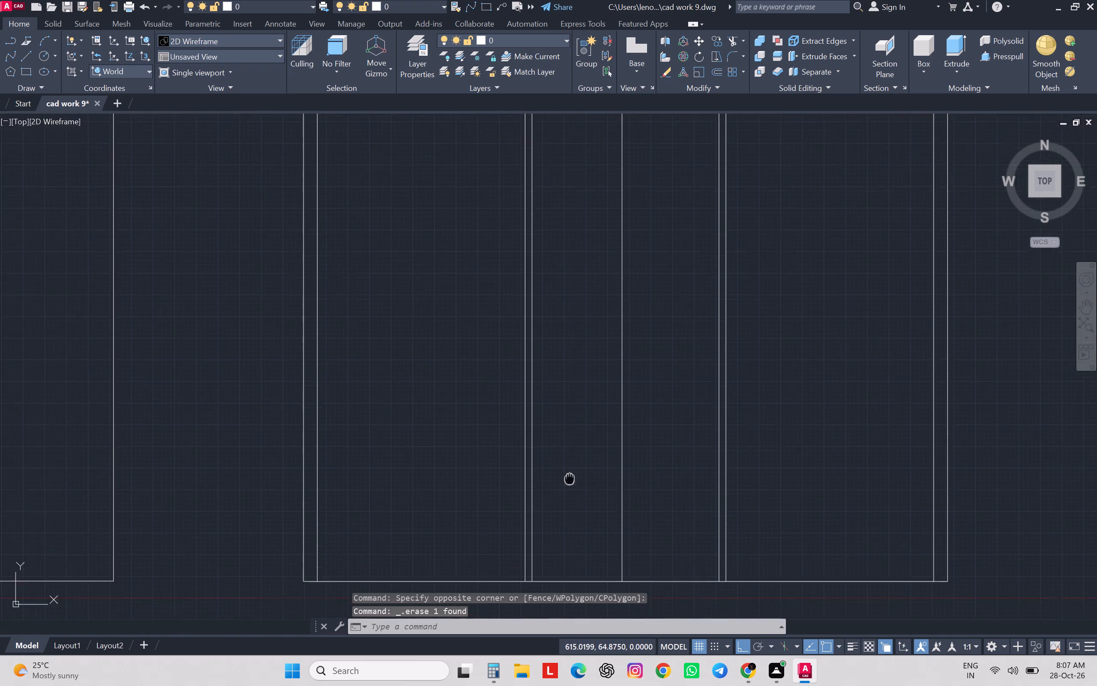
middle_drag(572, 452, 562, 406)
scroll(559, 408, down, 1)
text(da)
key(space)
scroll(532, 463, up, 3)
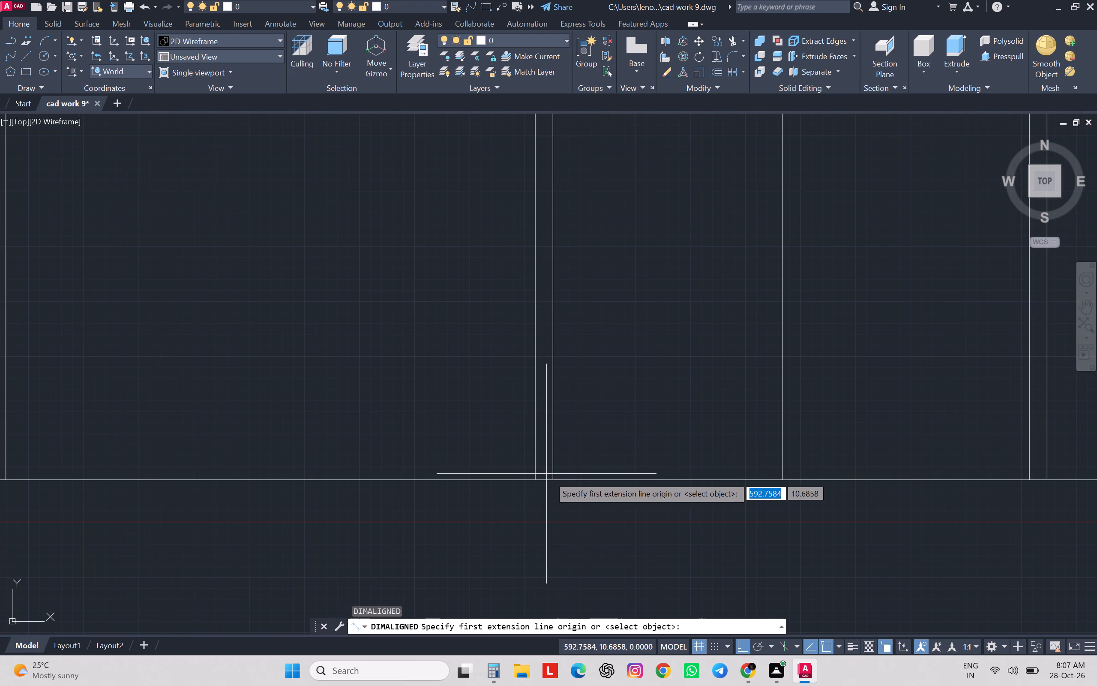
click(550, 478)
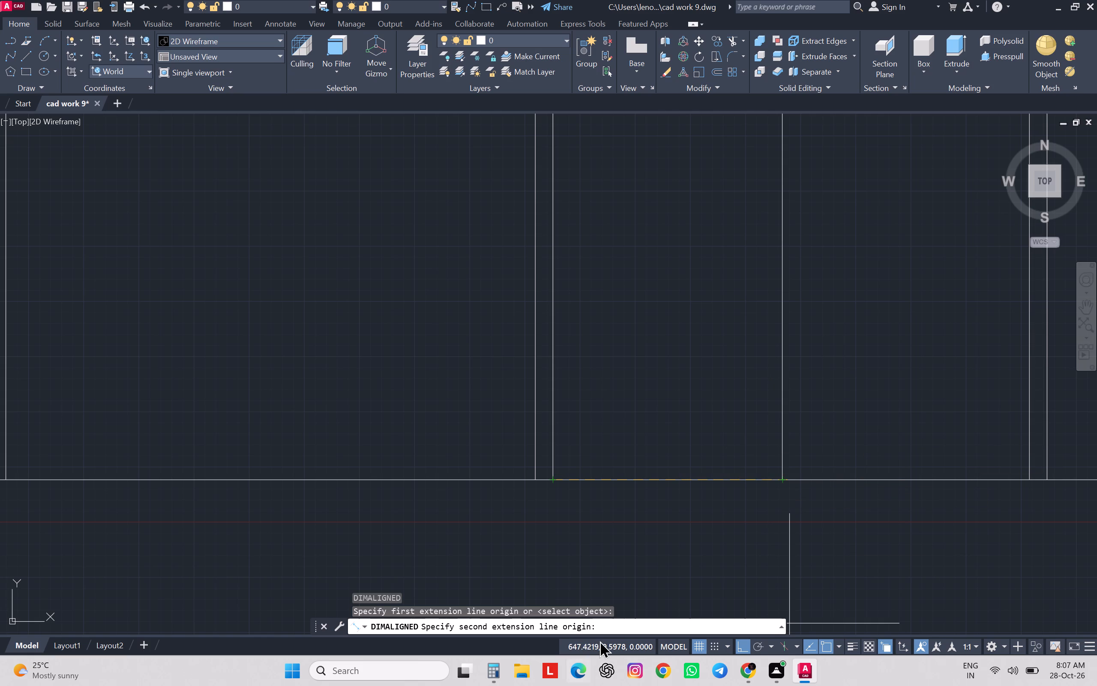
Compute 52 minus 48 in the Calculator, then return to the AutoCAD drawing.
click(482, 678)
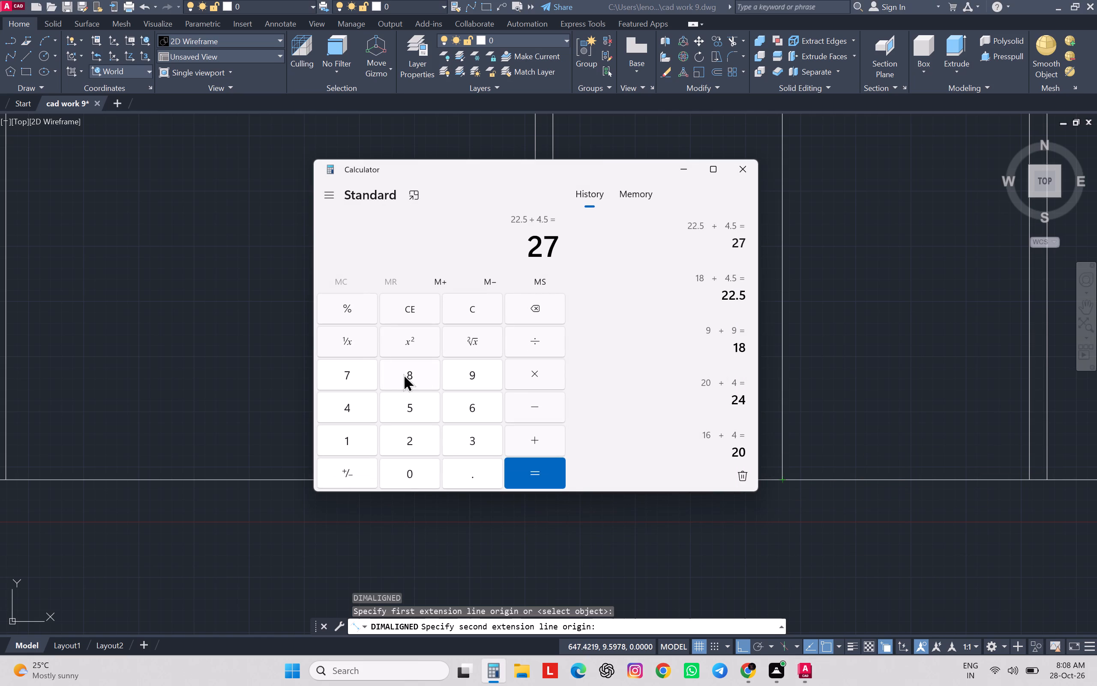
click(479, 315)
click(409, 404)
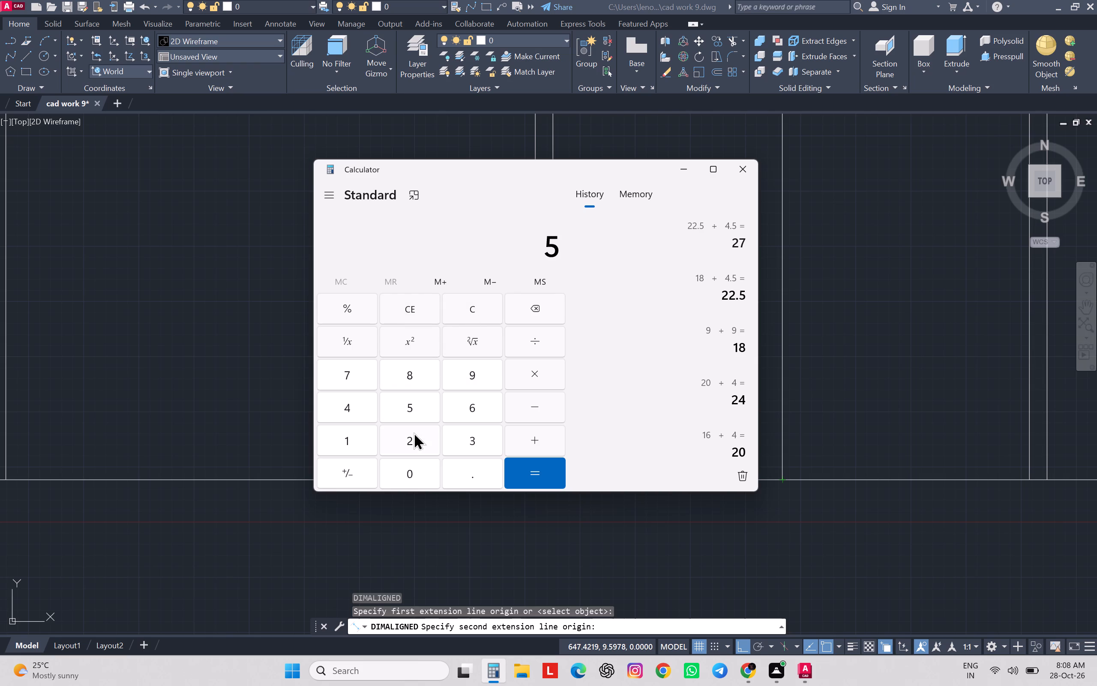
click(414, 432)
click(544, 409)
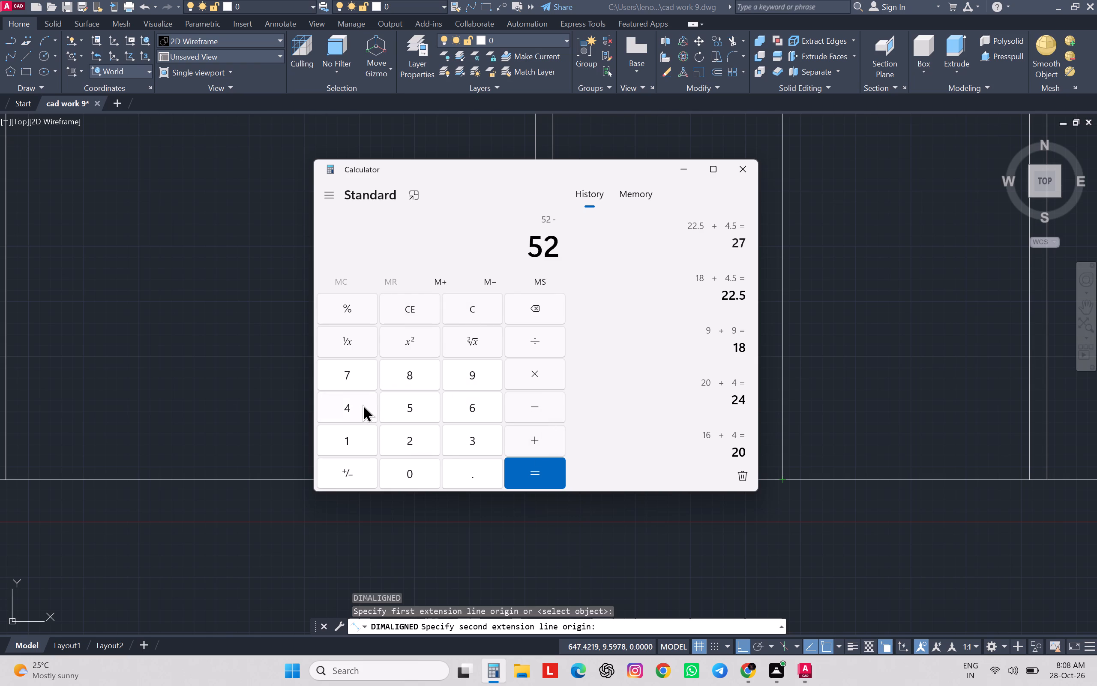
click(363, 404)
click(419, 376)
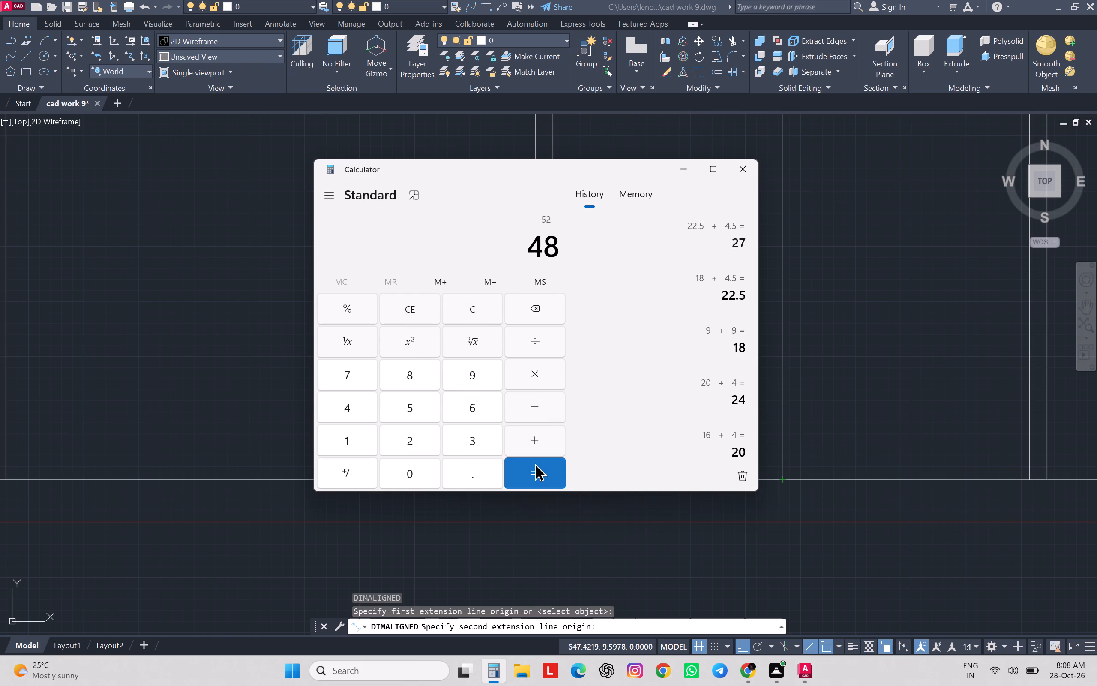
click(535, 463)
click(683, 172)
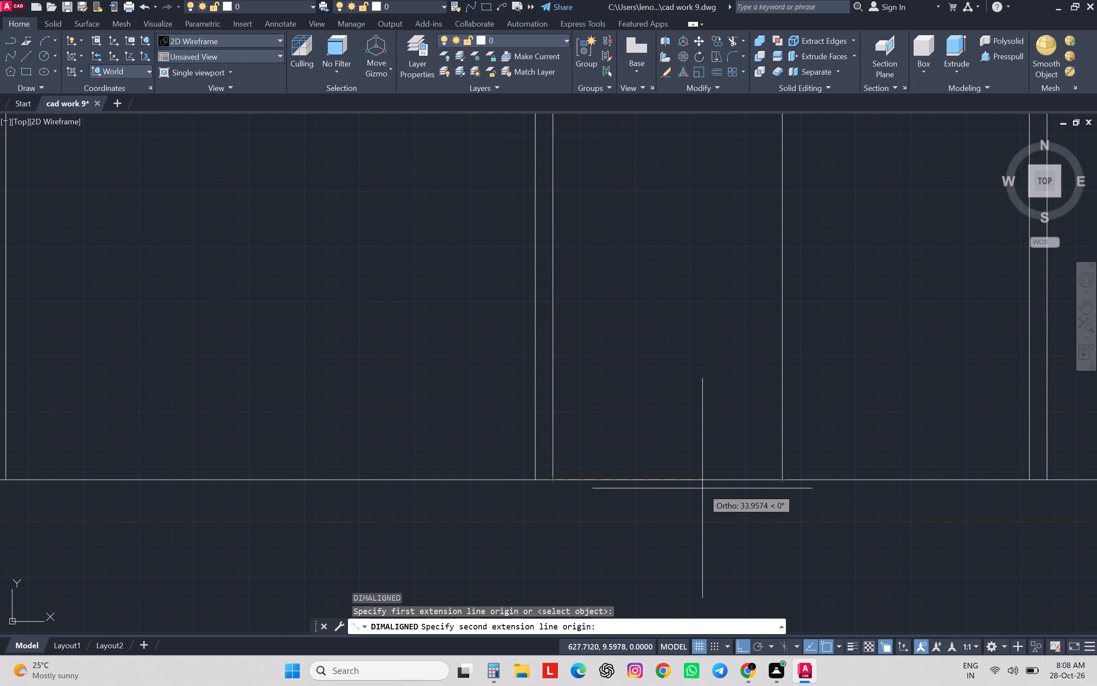
Offset the west bedroom partition's toilet-side line 48 inches east to mark the width of the first toilet.
scroll(701, 488, down, 1)
key(Escape)
key(Escape)
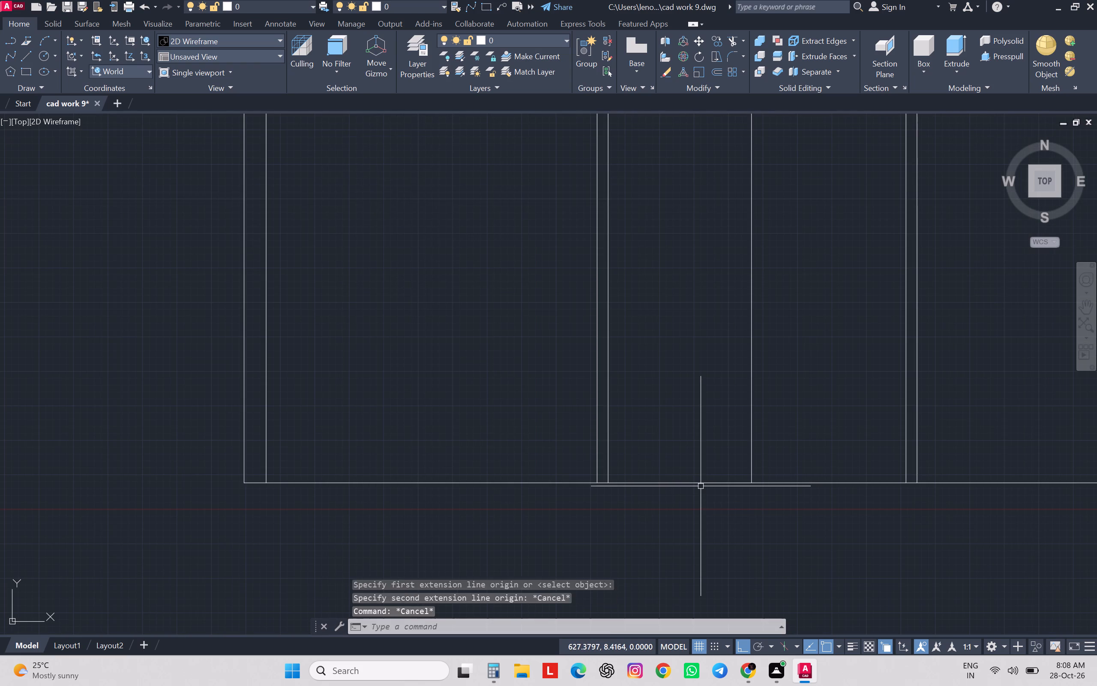
key(Escape)
key(Escape)
key(Escape)
key(o)
key(Return)
text(48)
key(Return)
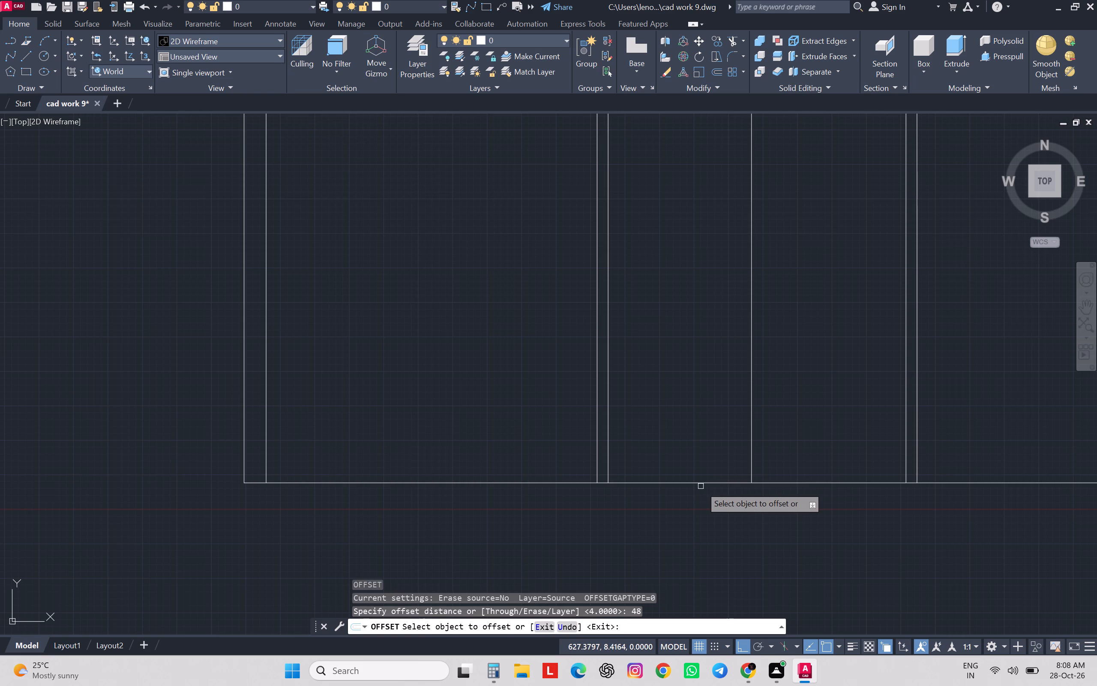
click(607, 437)
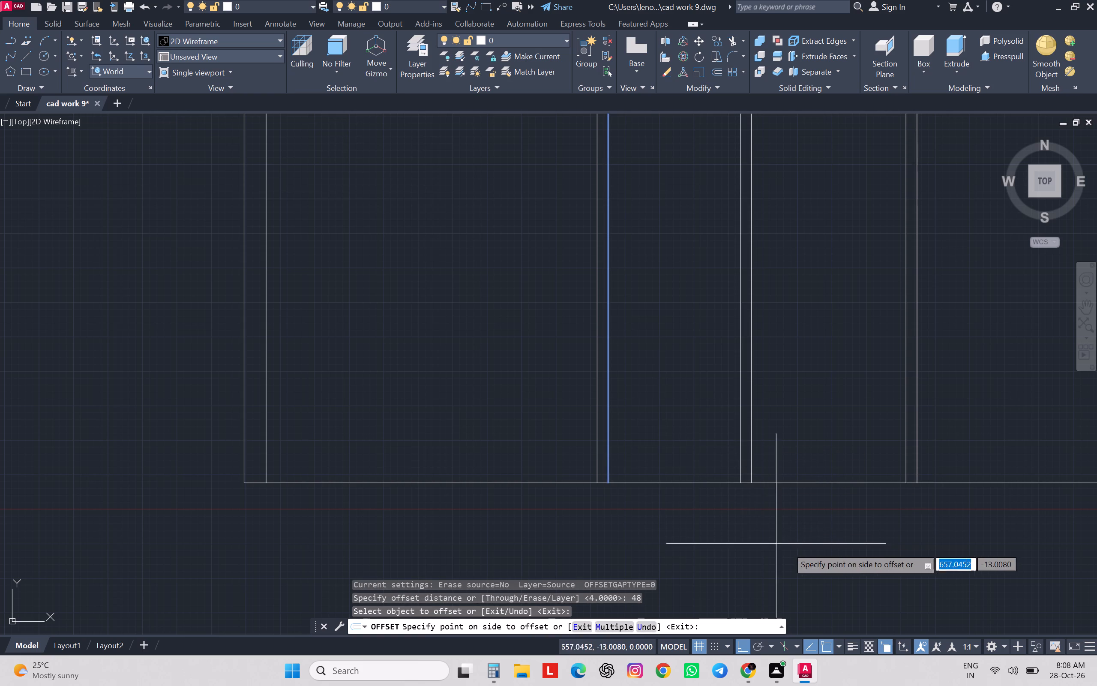
click(787, 547)
middle_drag(848, 503, 839, 571)
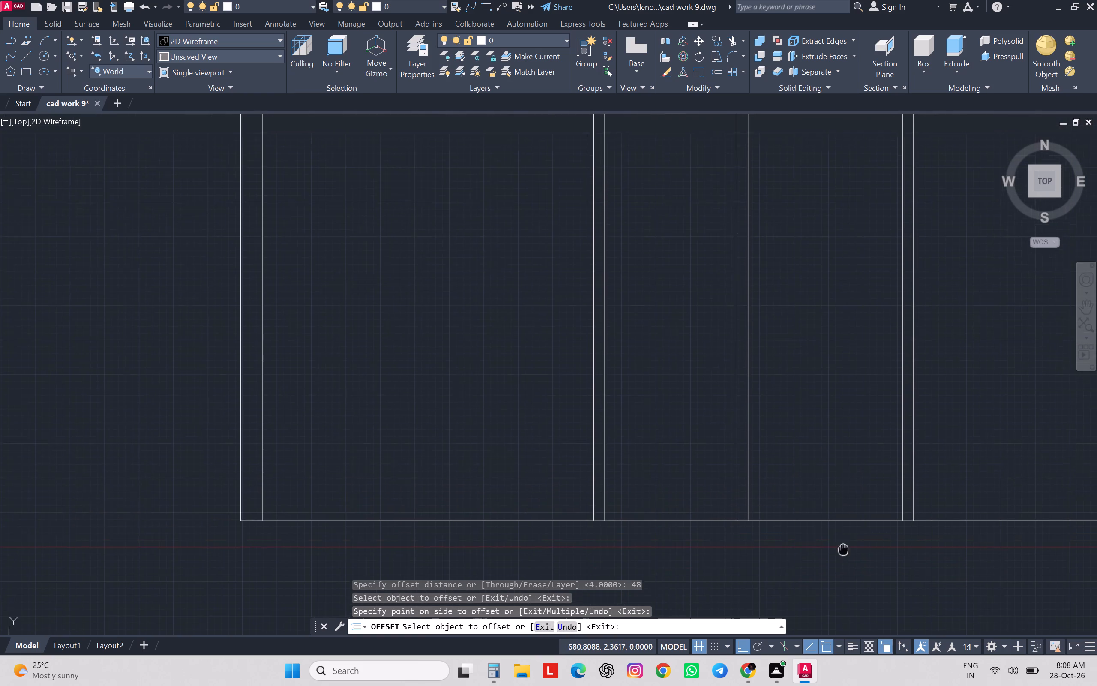
middle_drag(839, 571, 836, 578)
key(Escape)
key(Escape)
key(Escape)
key(Escape)
key(Escape)
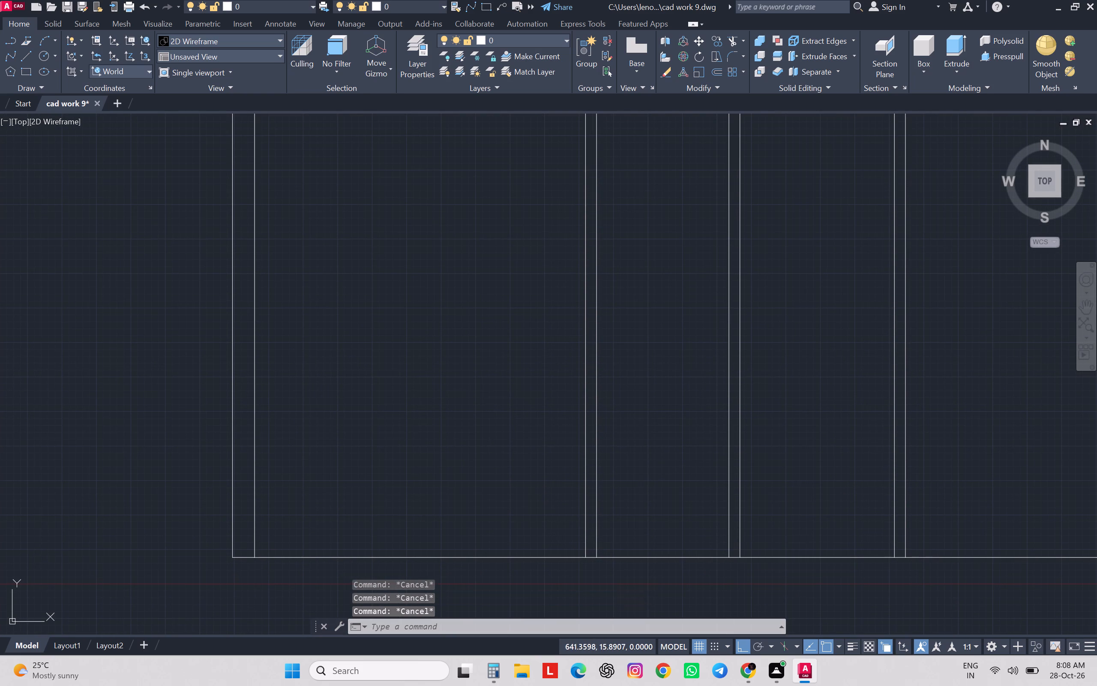
Offset the new toilet-width line 8 inches east to form the wall between the two toilets.
key(Escape)
key(o)
key(Return)
key(8)
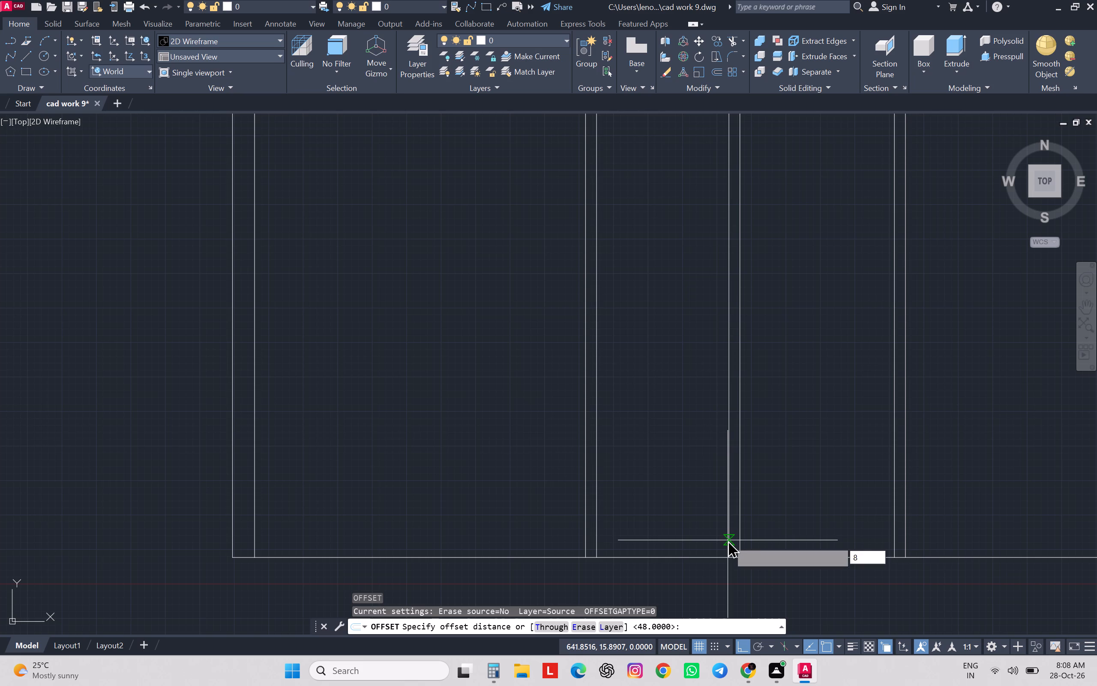
key(Return)
click(730, 542)
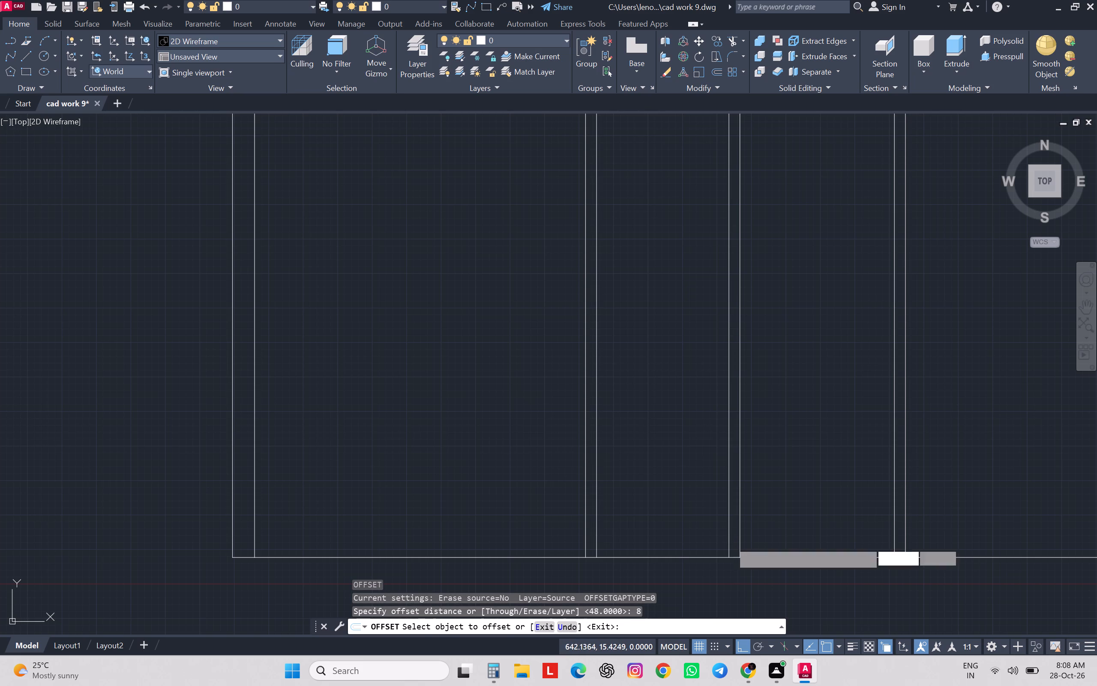
click(770, 574)
key(Escape)
key(Escape)
key(Escape)
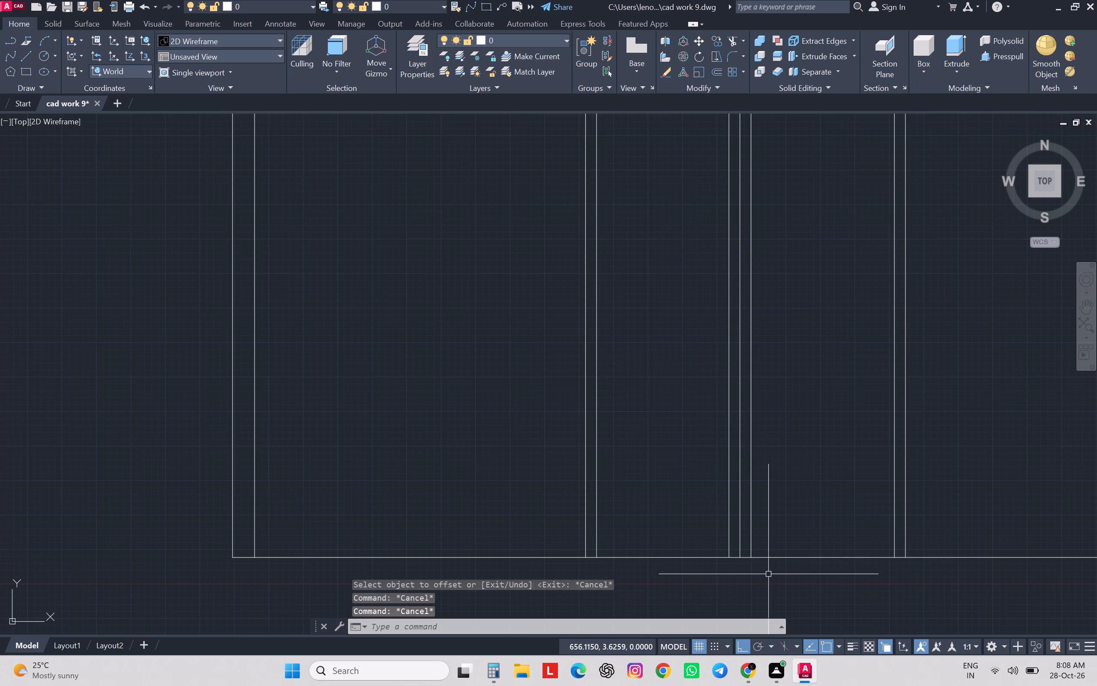
key(Escape)
key(Escape)
Measure the second toilet's width with an aligned dimension from the toilet wall's east line to the east bedroom partition.
text(da)
key(space)
scroll(762, 564, up, 2)
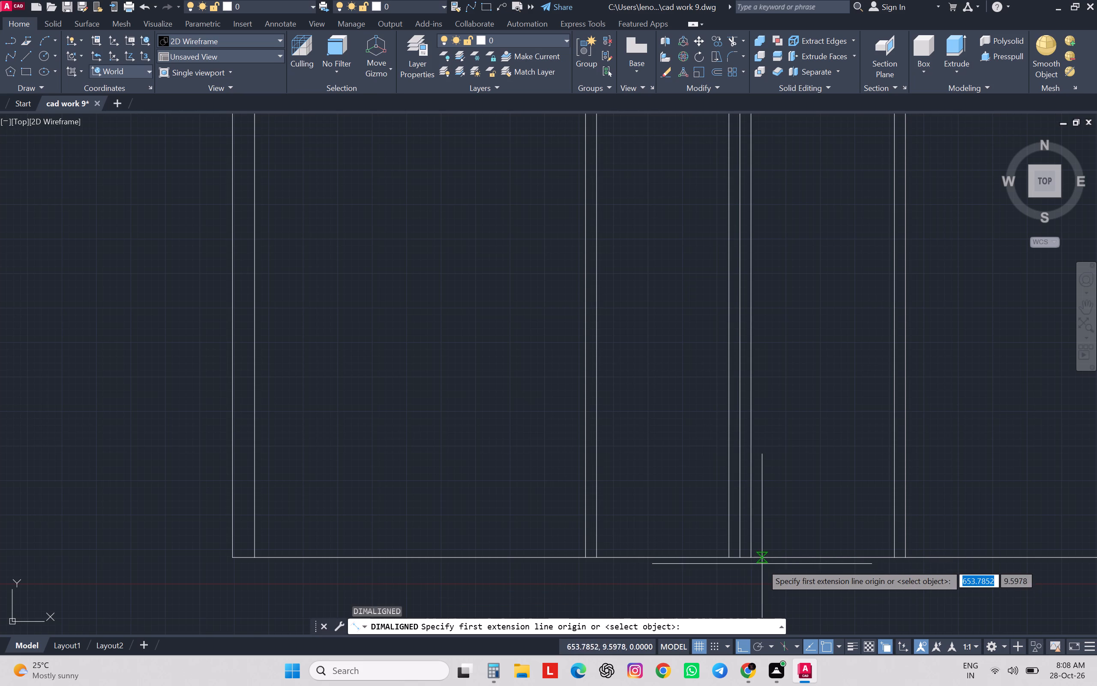
click(734, 552)
scroll(733, 548, down, 3)
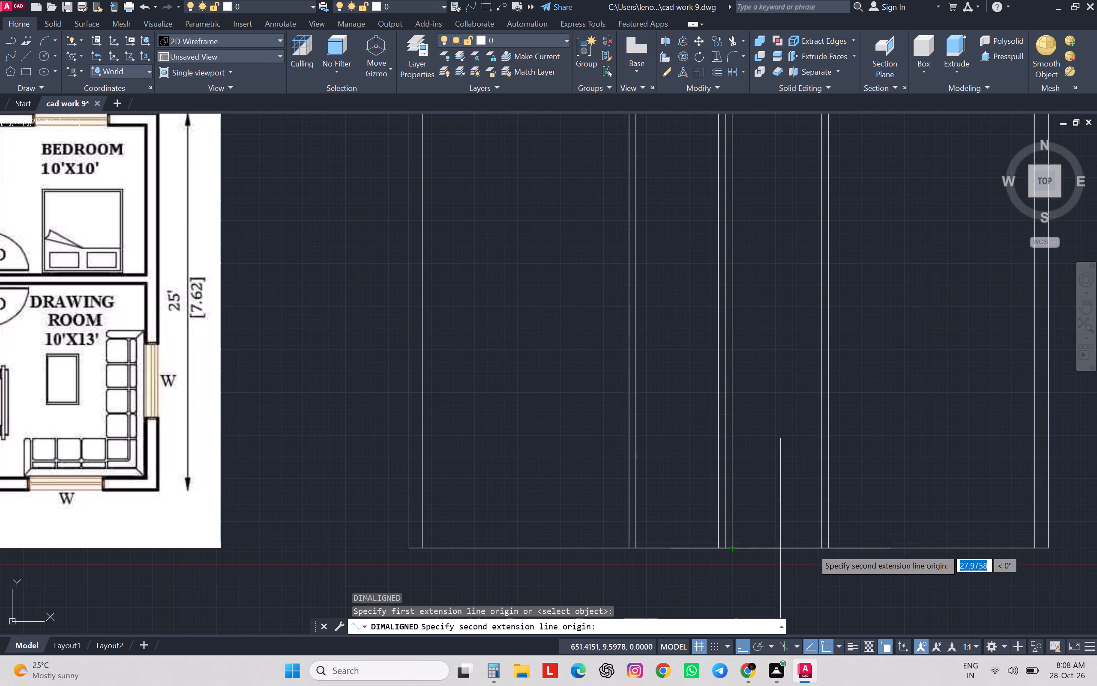
scroll(828, 545, up, 4)
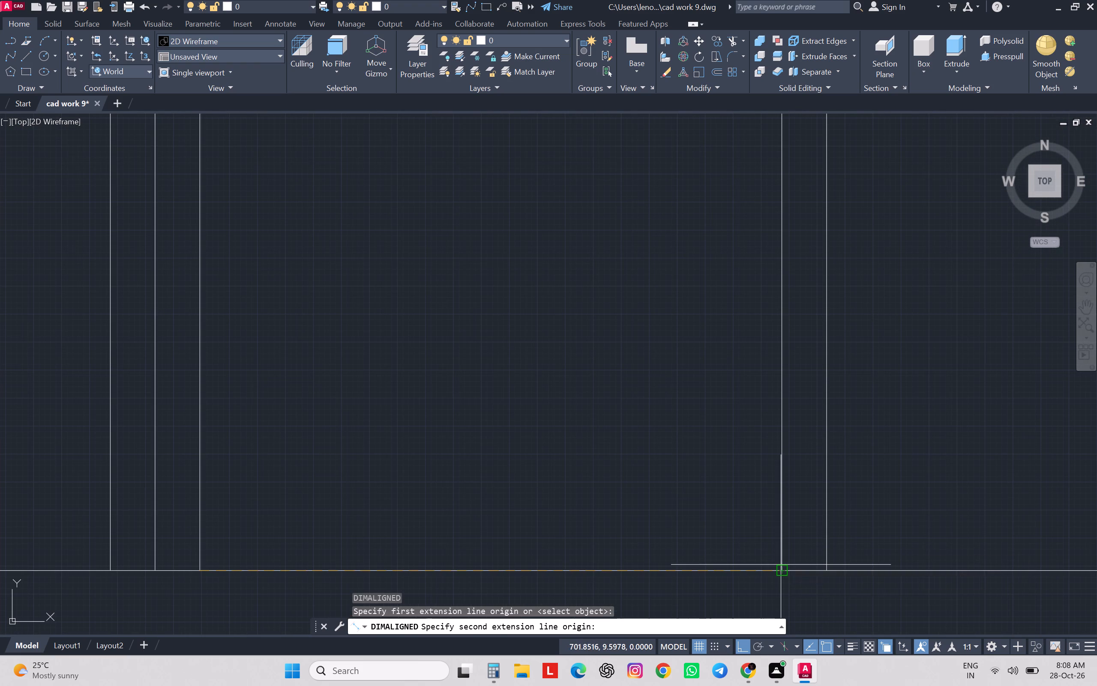
click(781, 565)
scroll(477, 498, up, 4)
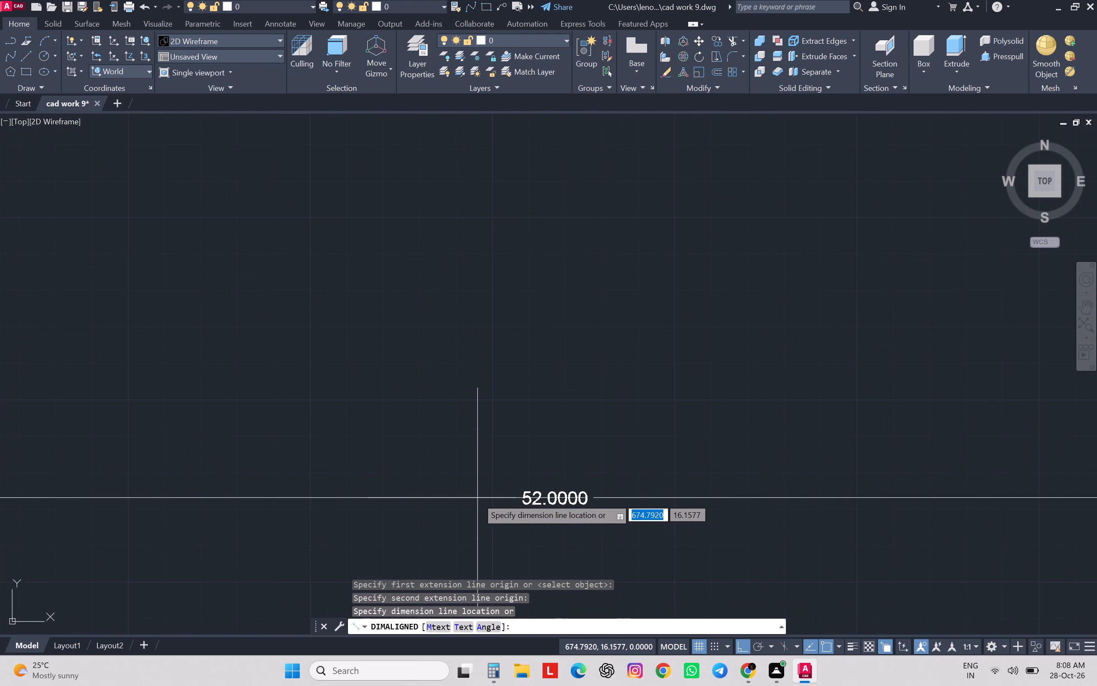
scroll(477, 498, down, 4)
middle_drag(477, 498, 546, 450)
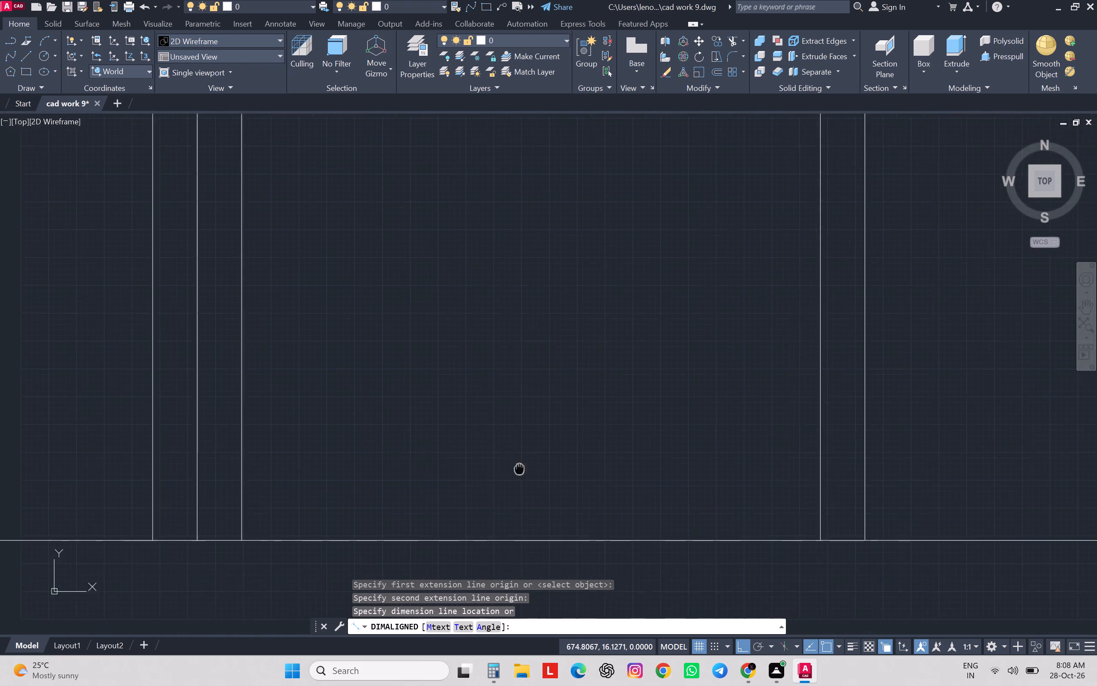
middle_drag(546, 450, 556, 442)
scroll(556, 442, down, 3)
key(Escape)
key(Escape)
key(Escape)
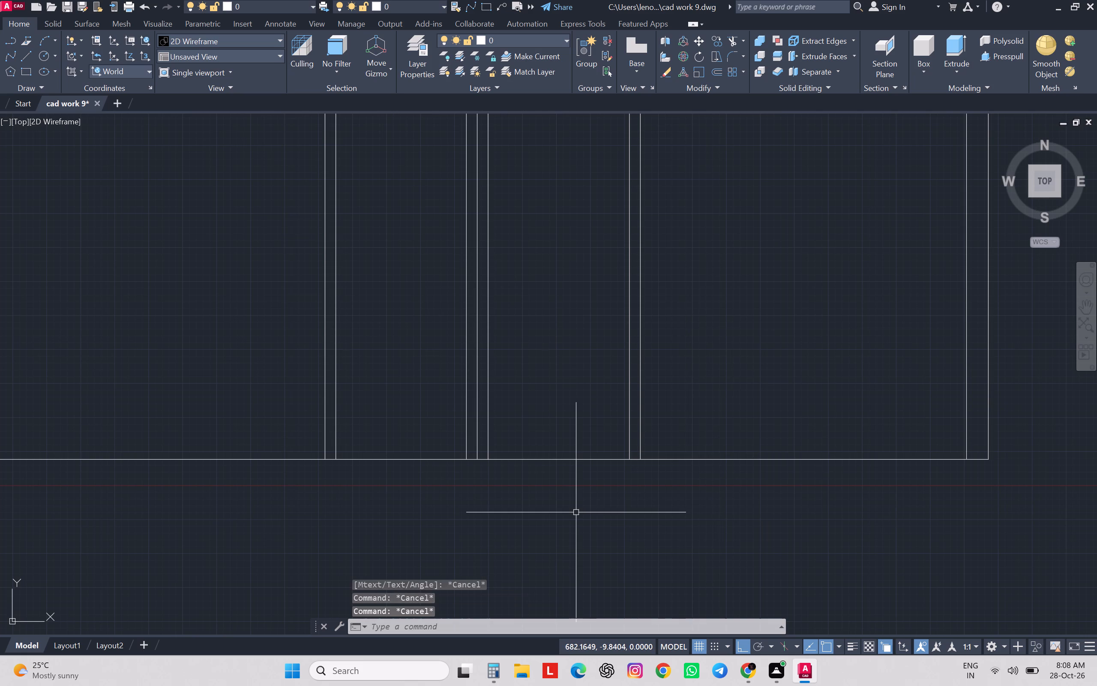
key(Escape)
key(Escape)
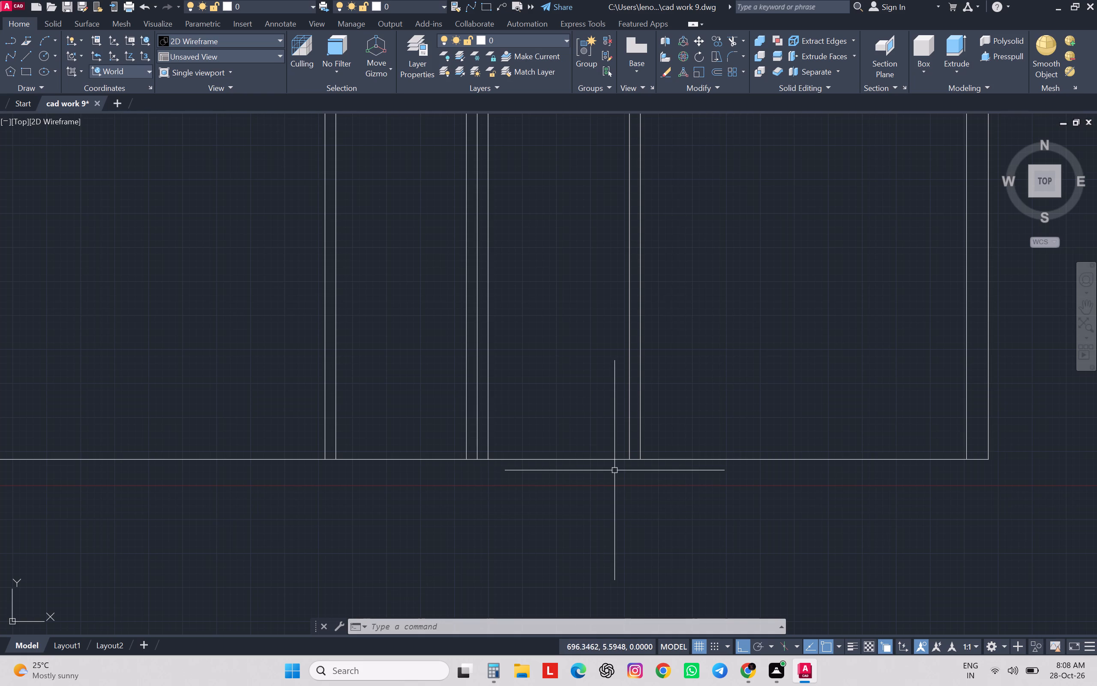
Delete the toilet-side lines of the west and east 4-inch bedroom partitions.
middle_drag(629, 495, 688, 519)
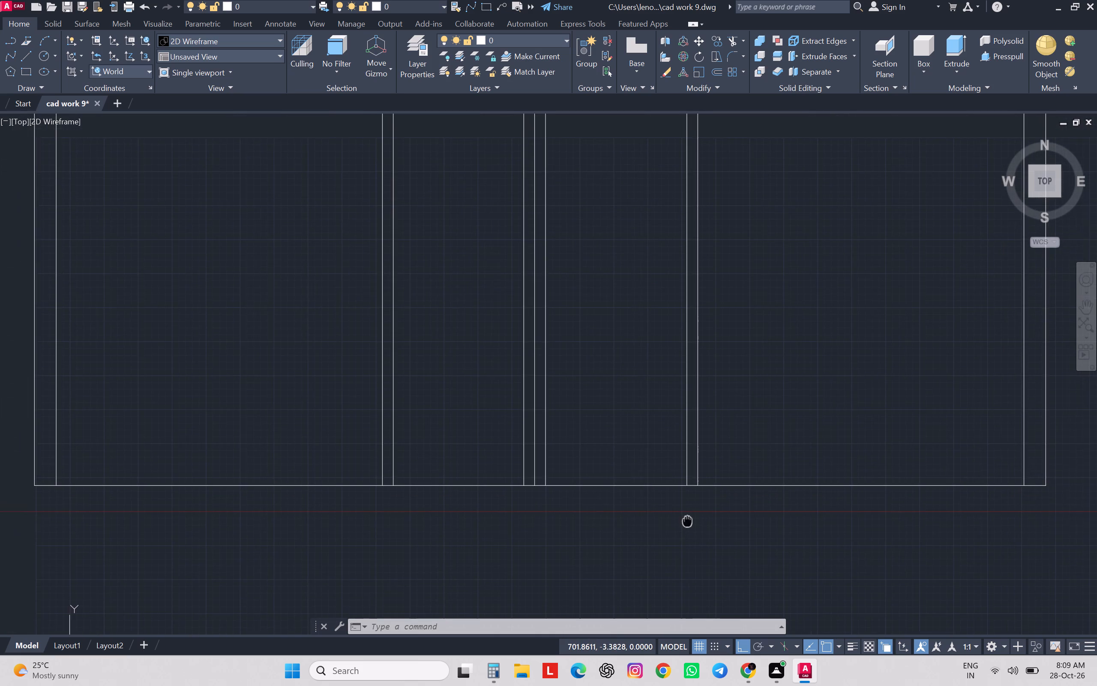
click(395, 455)
key(Delete)
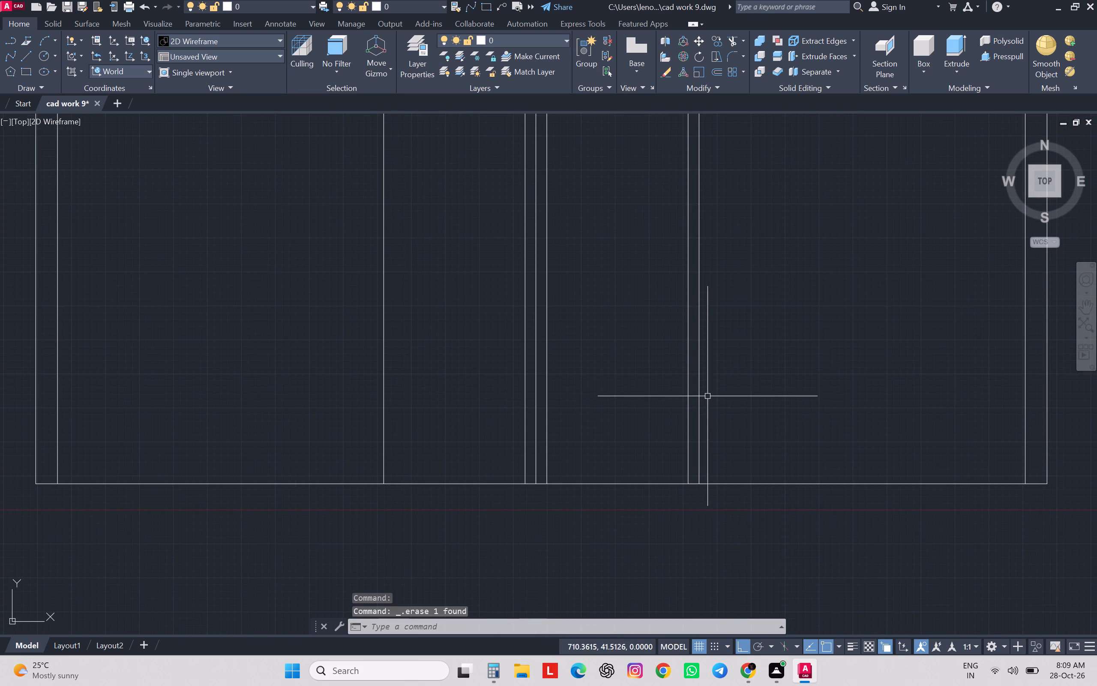
click(691, 406)
key(Delete)
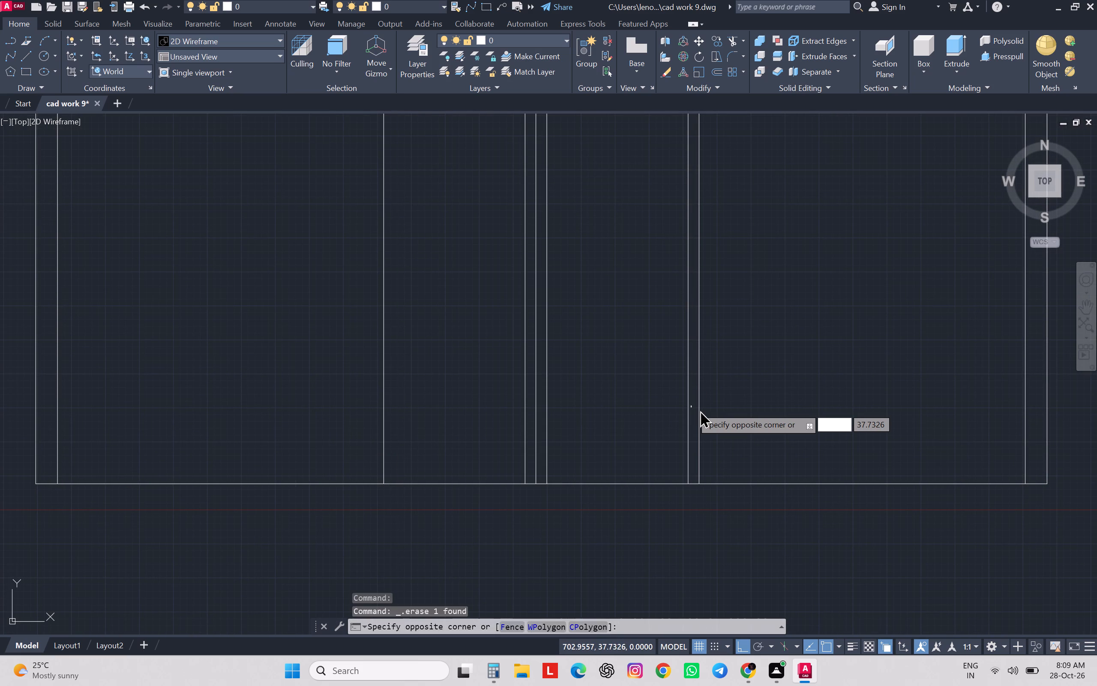
click(690, 414)
click(688, 415)
key(Delete)
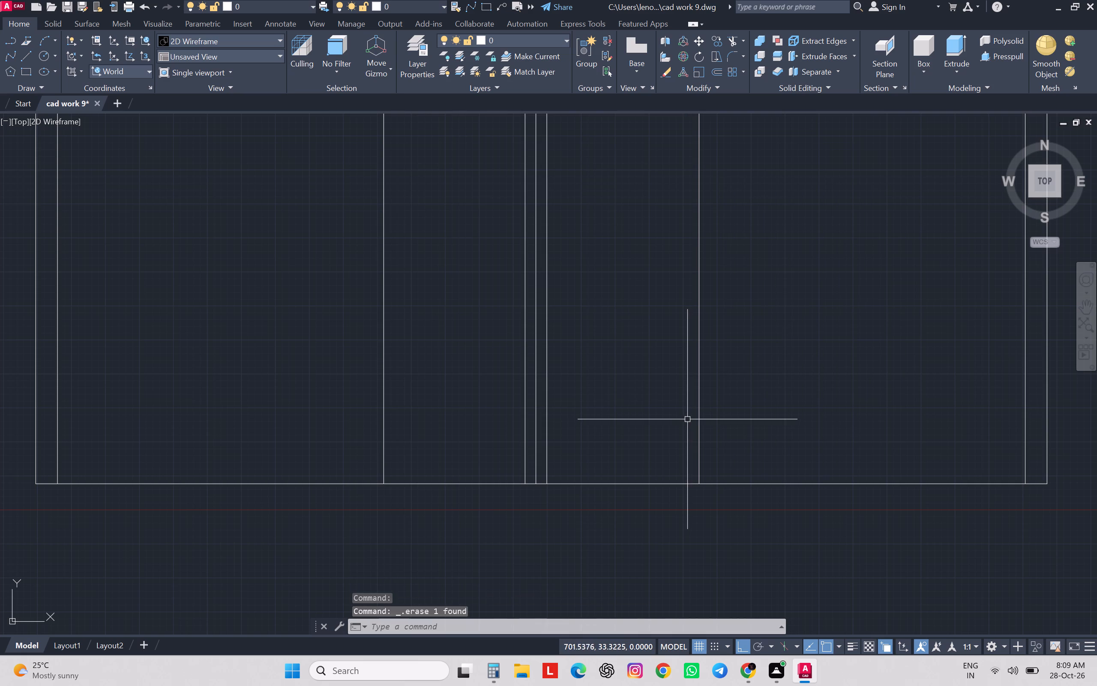
Offset the remaining line of each bedroom partition 8 inches toward the toilets.
key(o)
key(Return)
key(8)
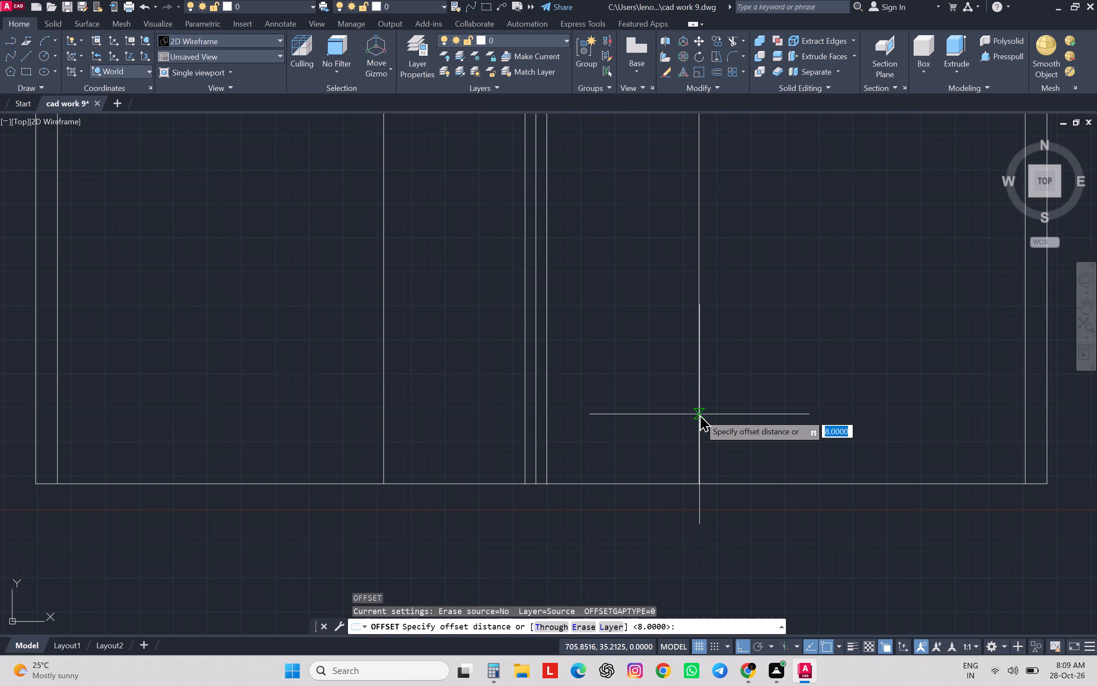
key(Return)
click(699, 414)
click(617, 460)
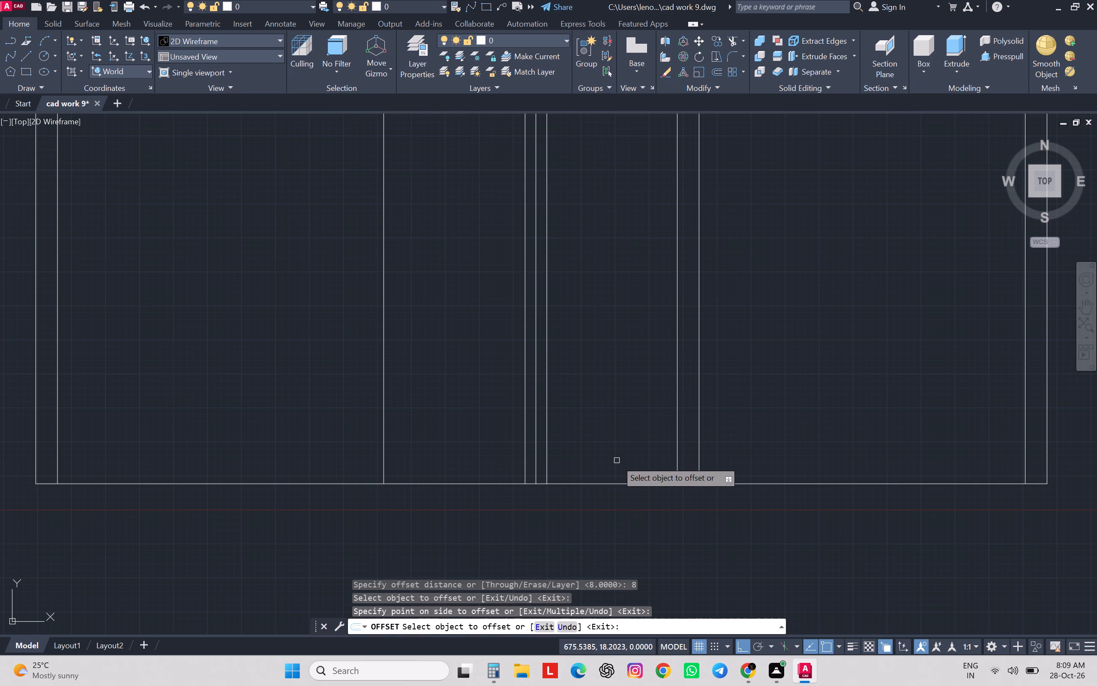
click(384, 456)
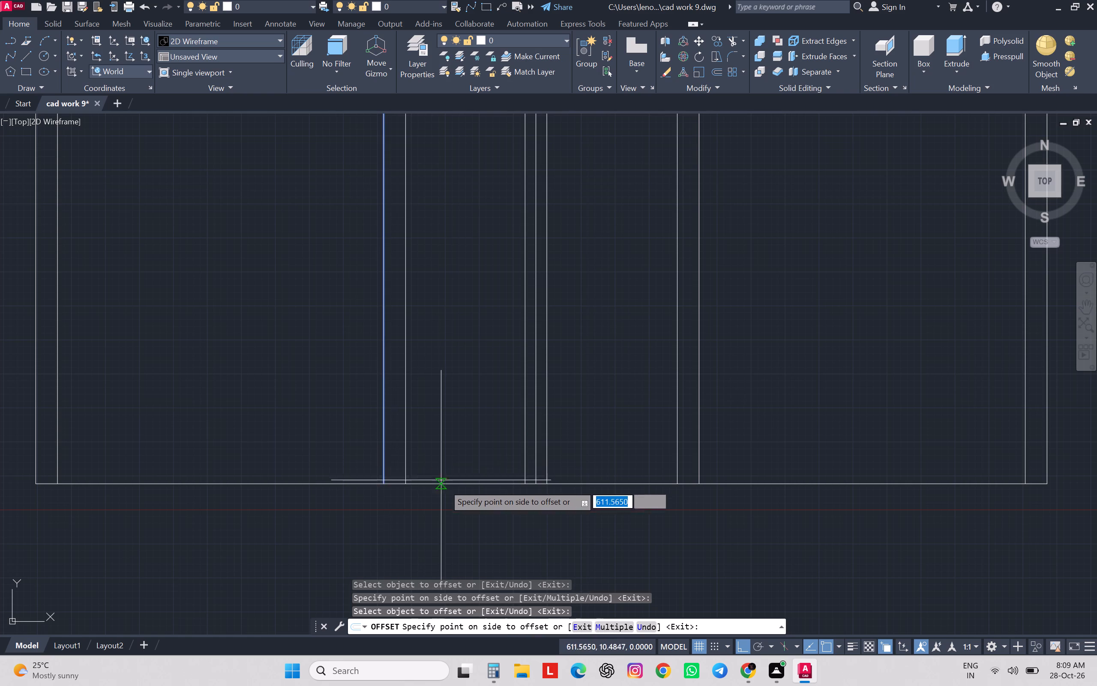
click(446, 503)
key(Escape)
key(Escape)
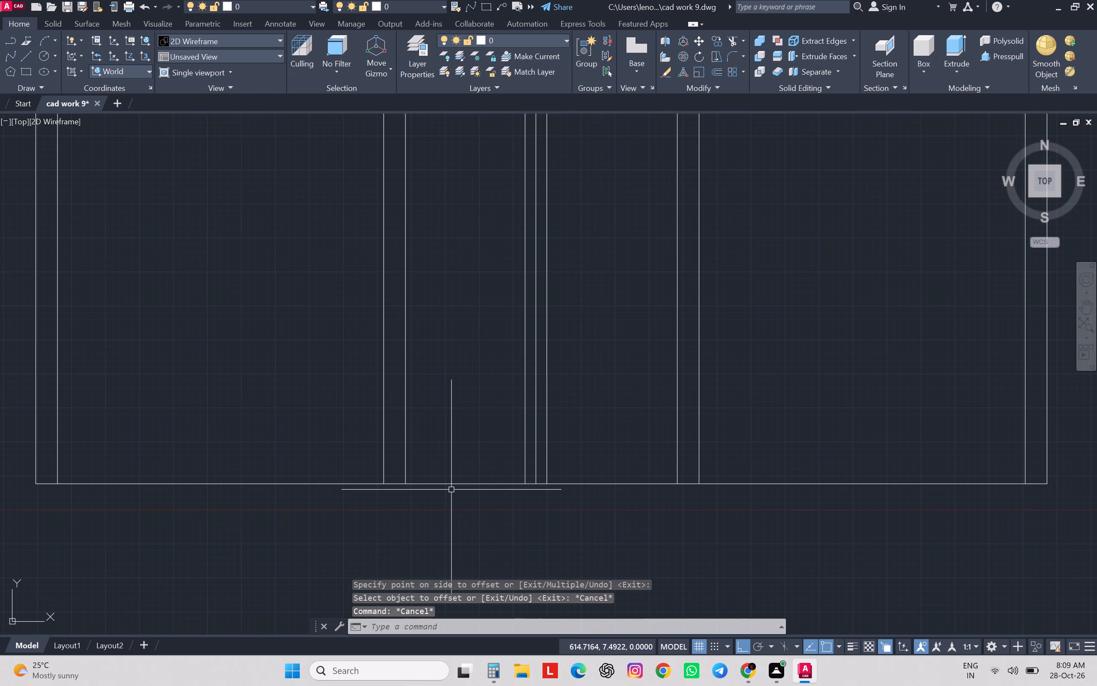
key(Escape)
key(Escape)
Check the distance from the west bedroom partition's toilet-side line to the central toilet wall lines with an aligned dimension.
key(d)
key(a)
key(space)
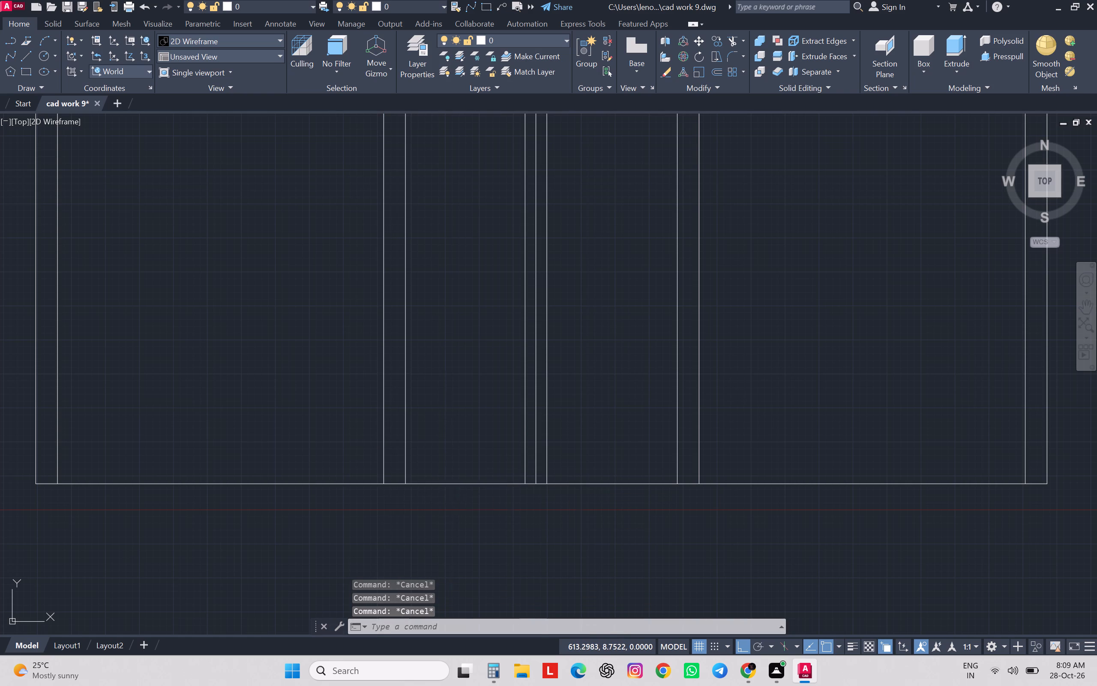
scroll(447, 480, up, 2)
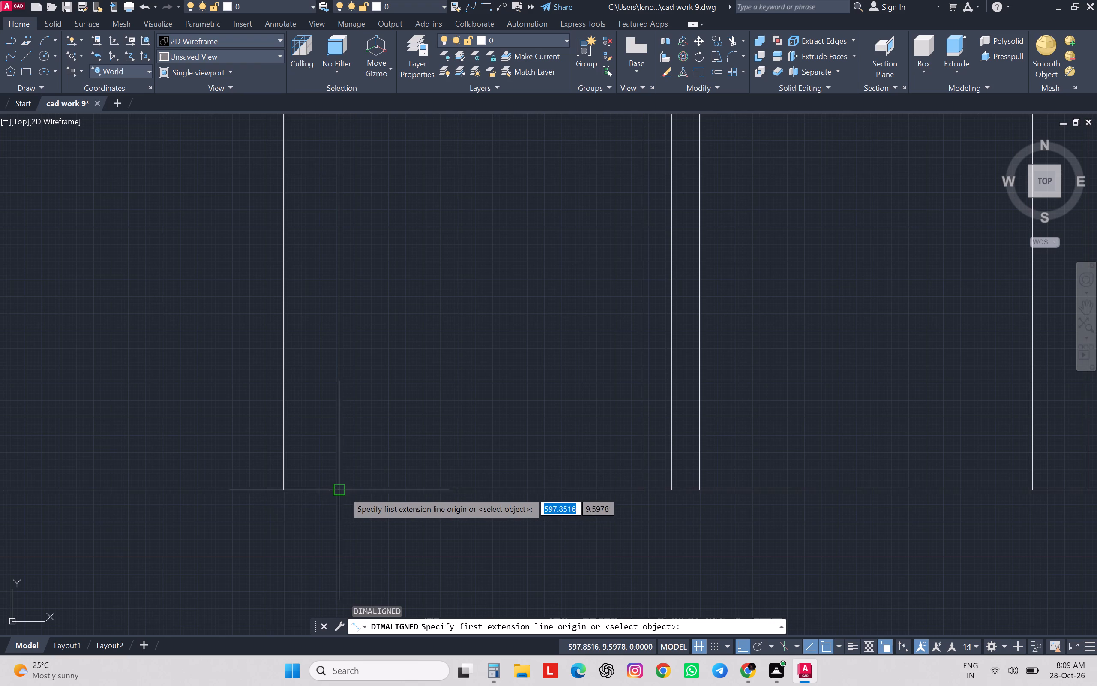
click(344, 492)
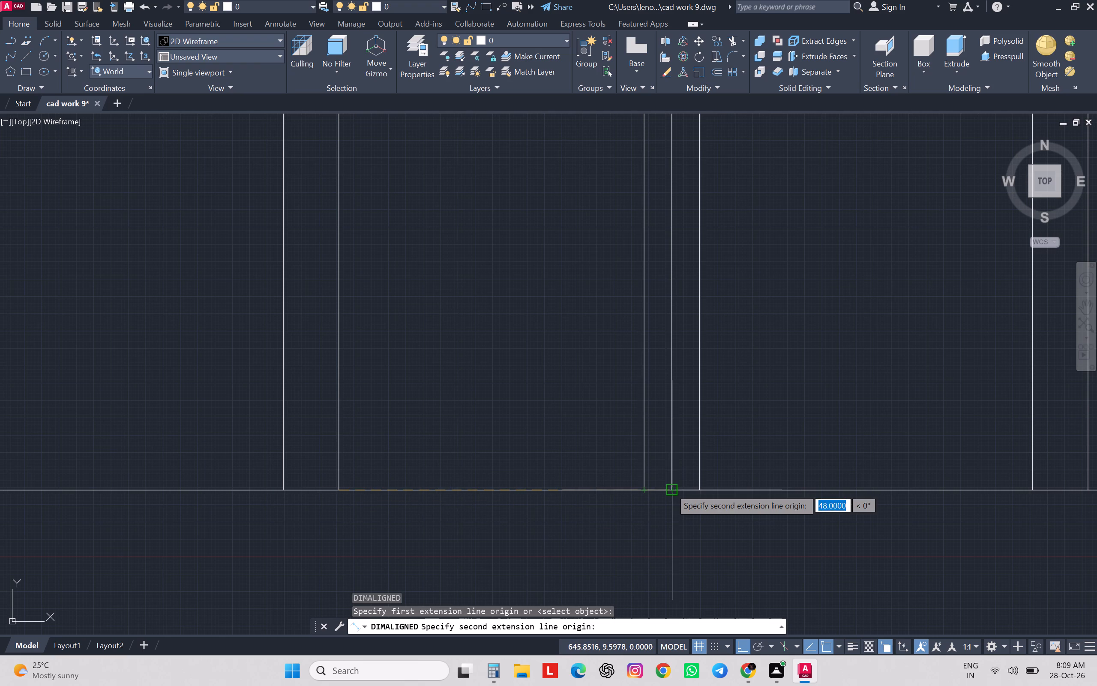
scroll(670, 487, down, 2)
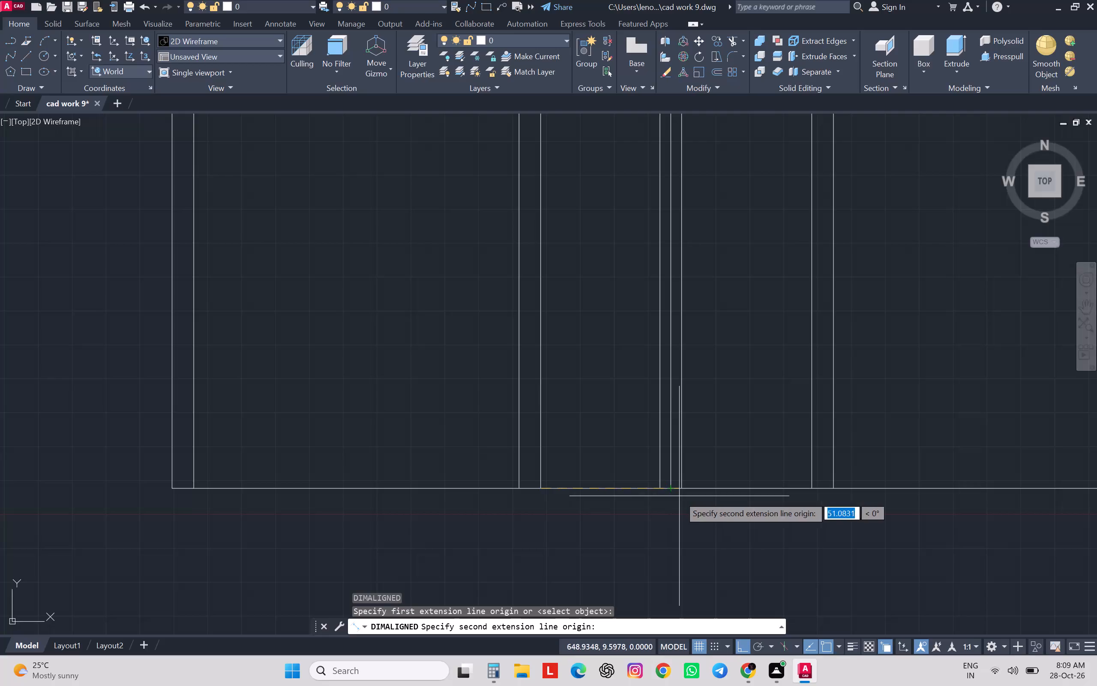
scroll(675, 493, down, 2)
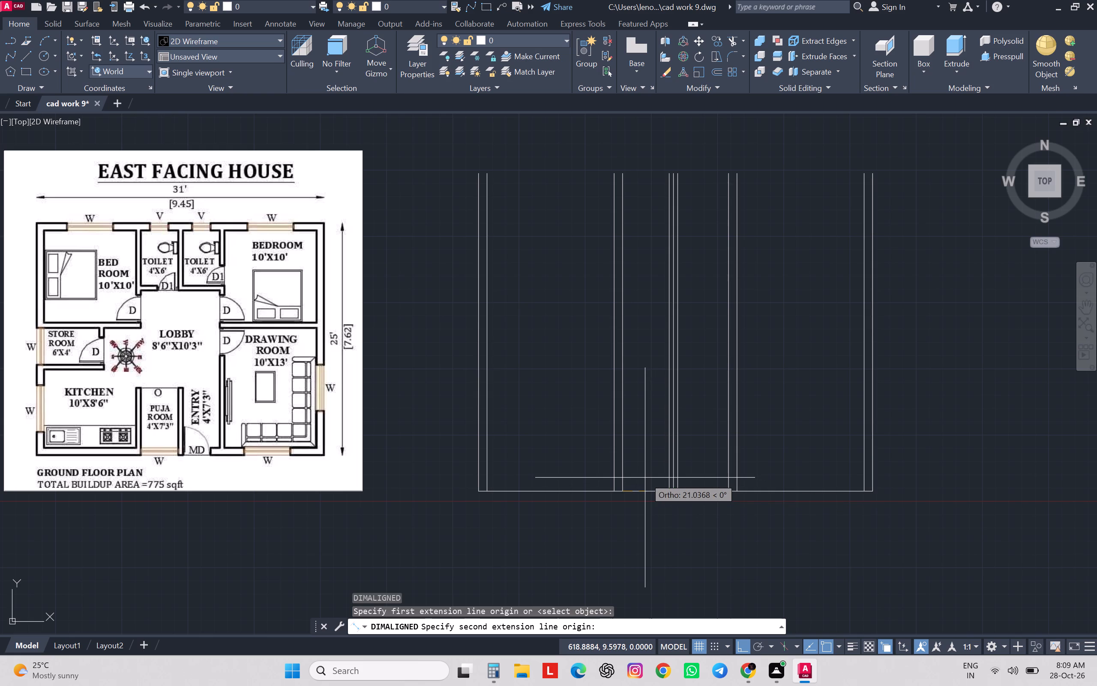
key(Escape)
key(Escape)
key(Escape)
key(Escape)
key(Escape)
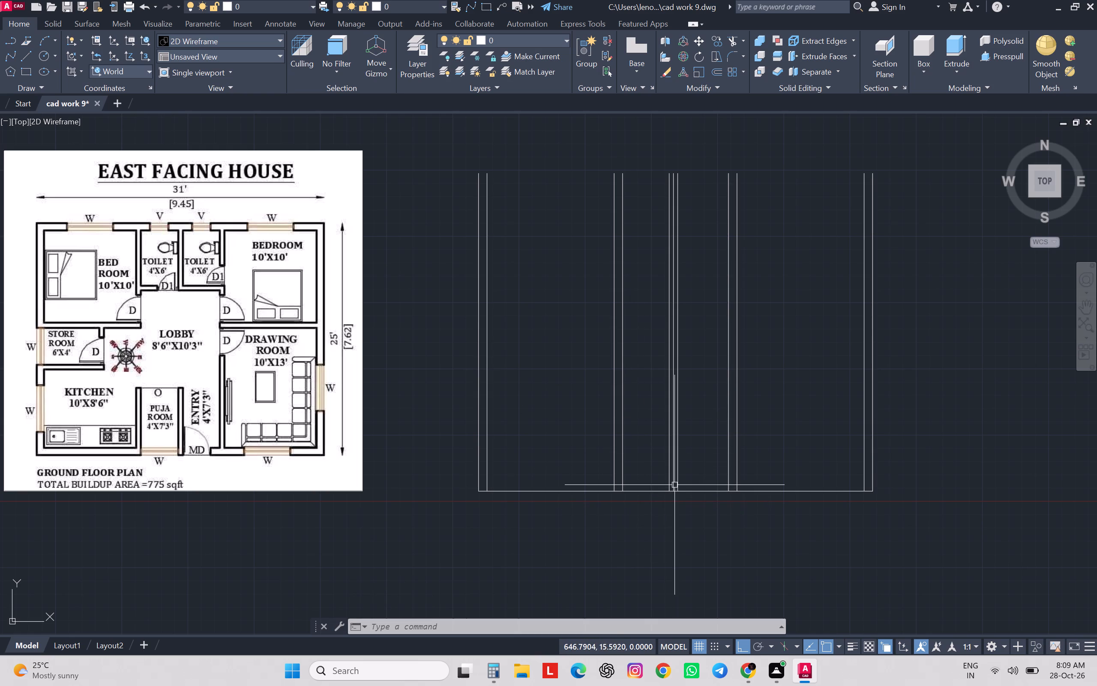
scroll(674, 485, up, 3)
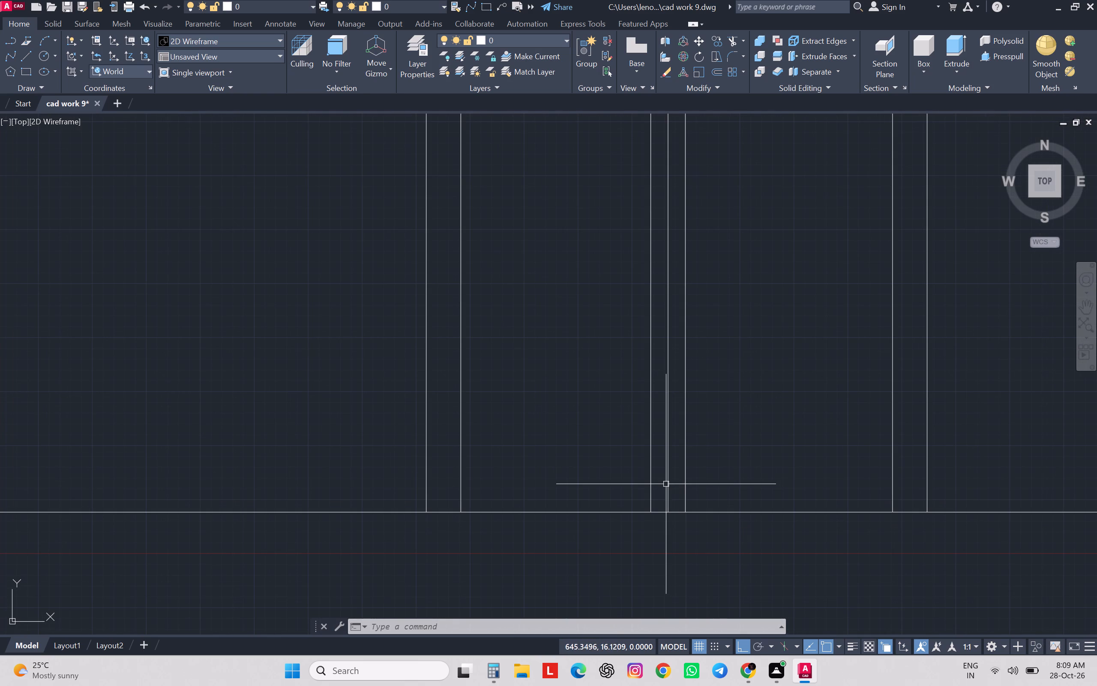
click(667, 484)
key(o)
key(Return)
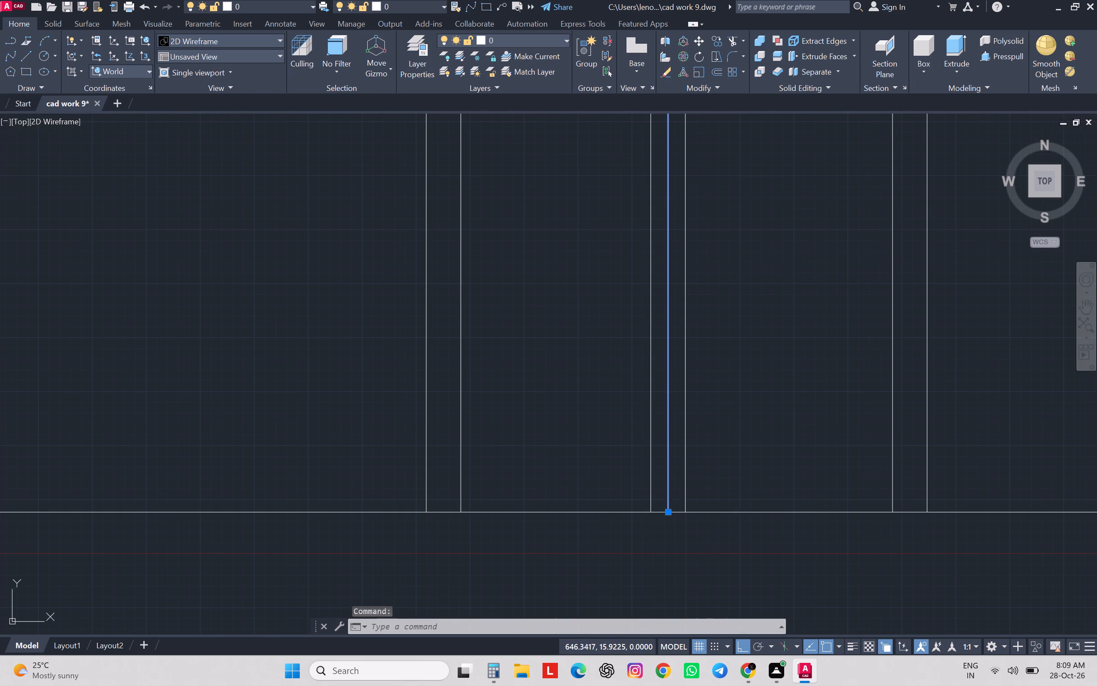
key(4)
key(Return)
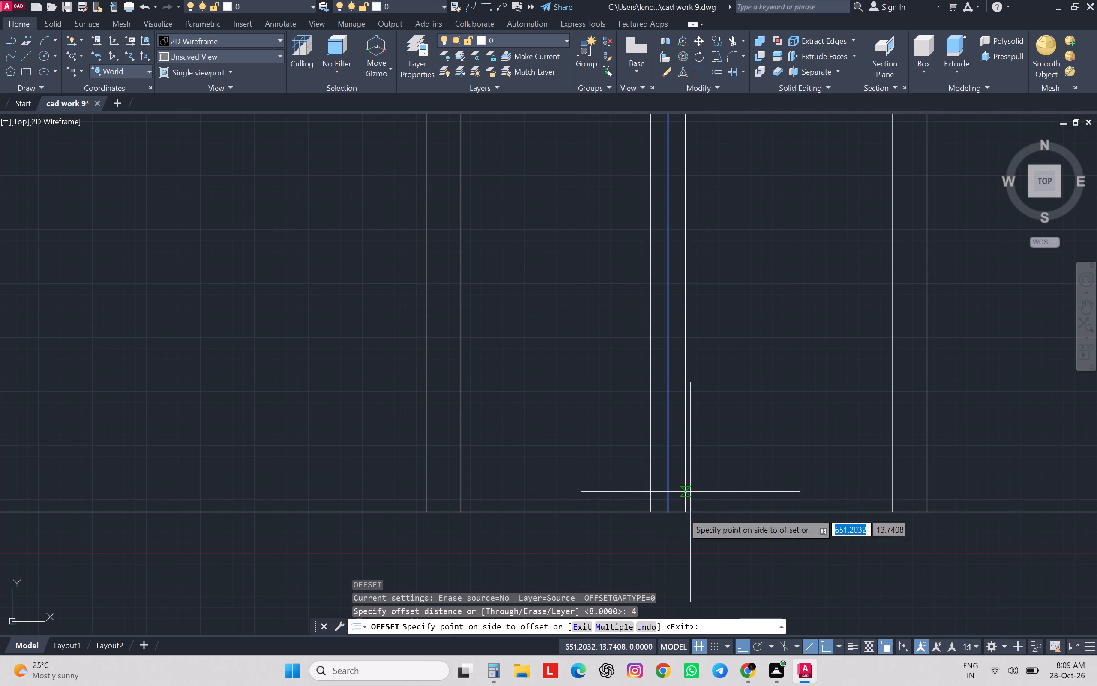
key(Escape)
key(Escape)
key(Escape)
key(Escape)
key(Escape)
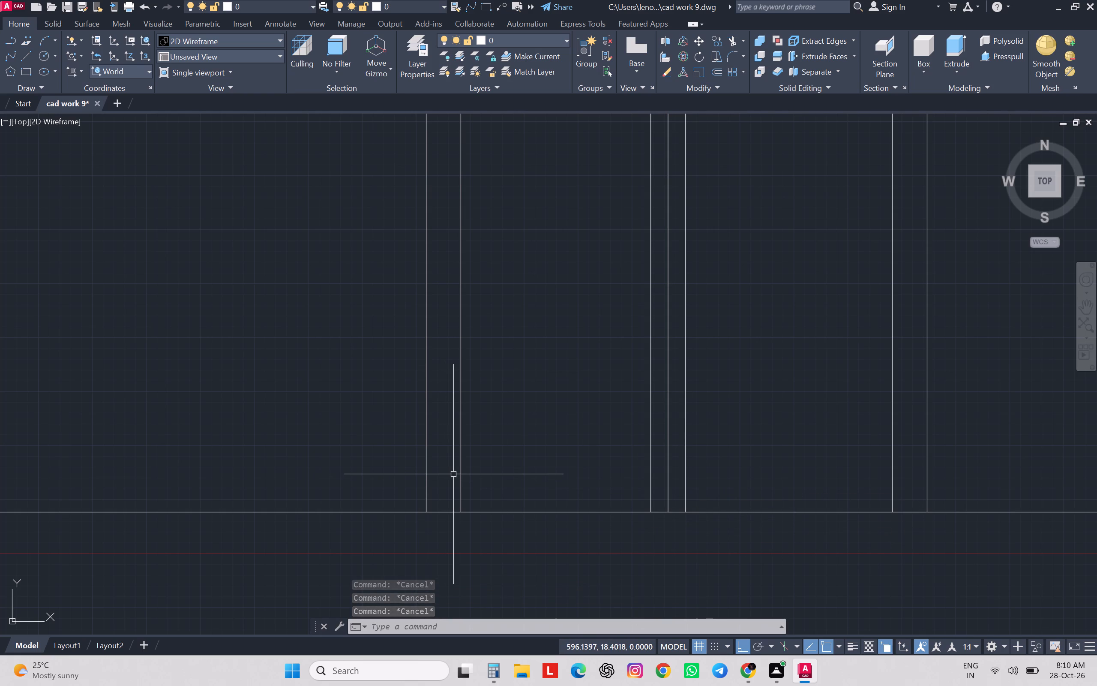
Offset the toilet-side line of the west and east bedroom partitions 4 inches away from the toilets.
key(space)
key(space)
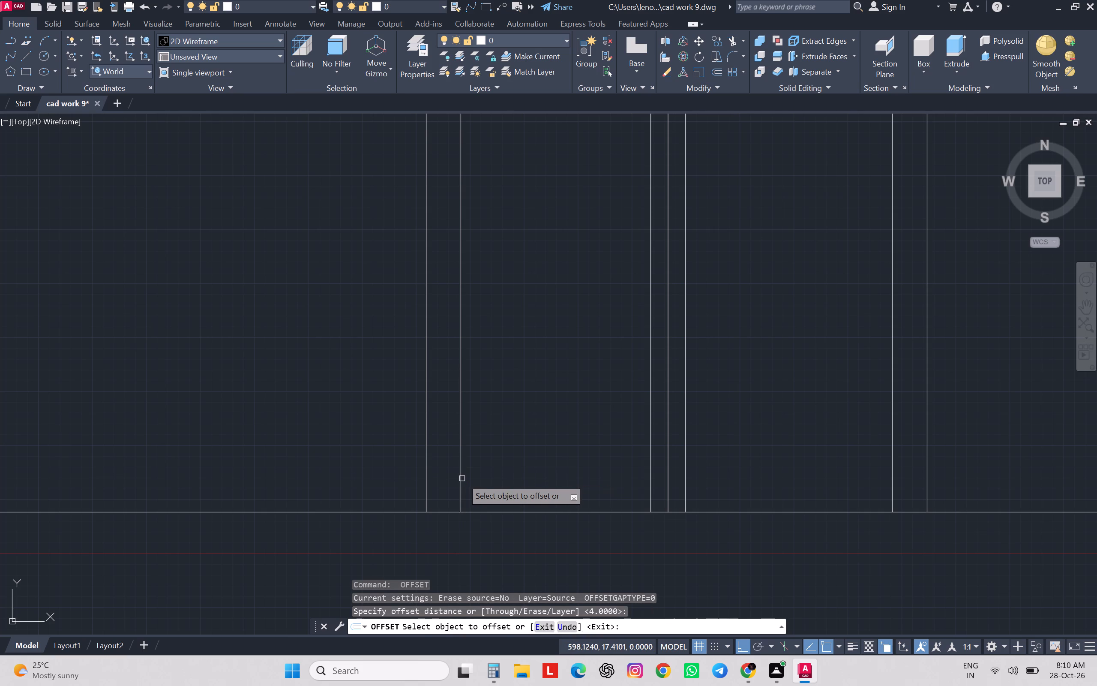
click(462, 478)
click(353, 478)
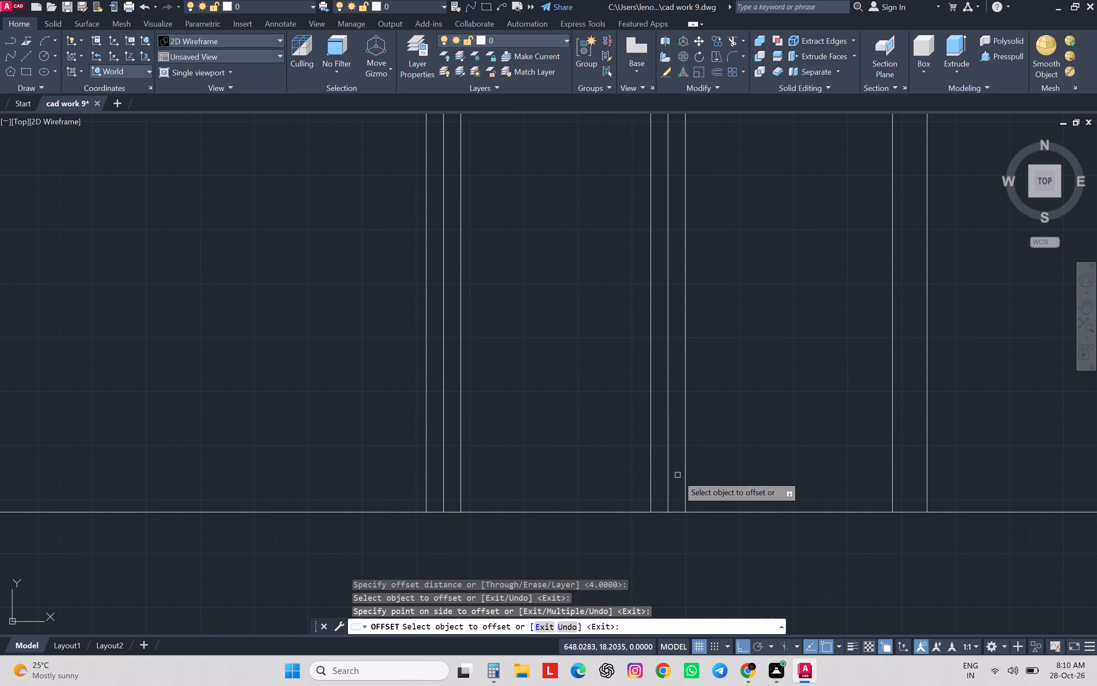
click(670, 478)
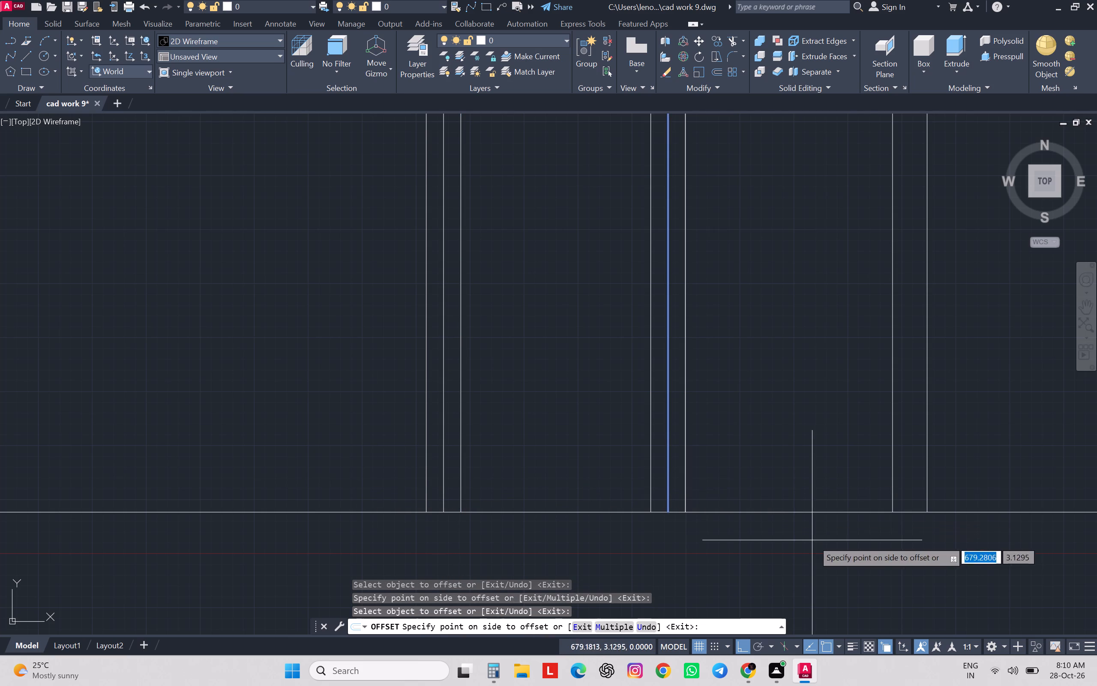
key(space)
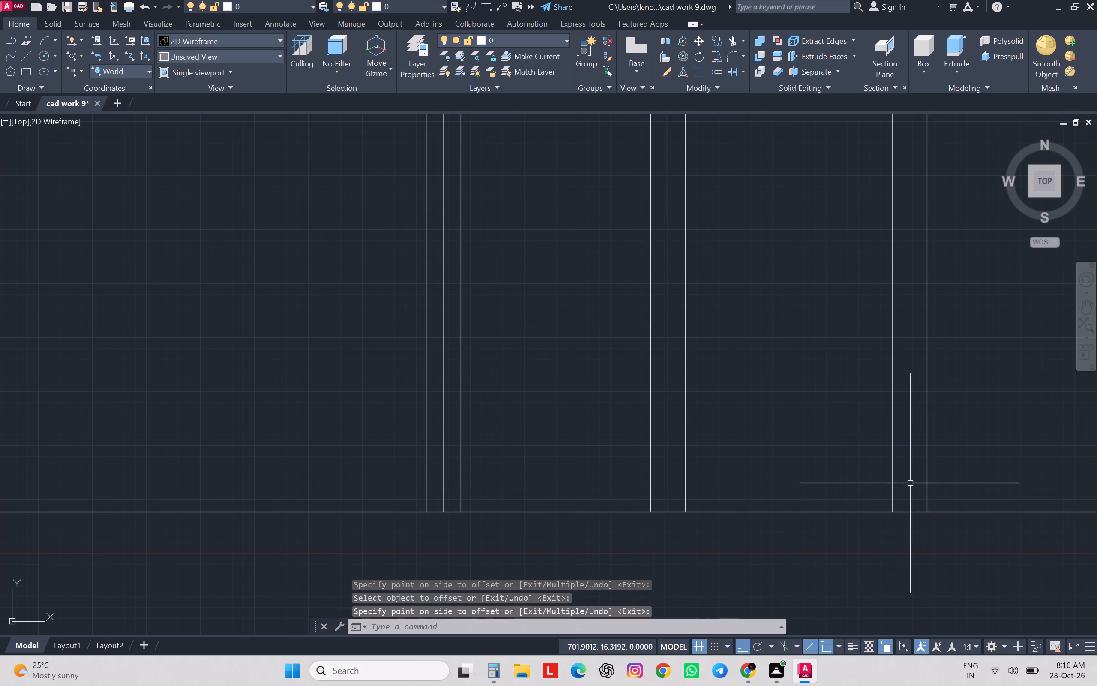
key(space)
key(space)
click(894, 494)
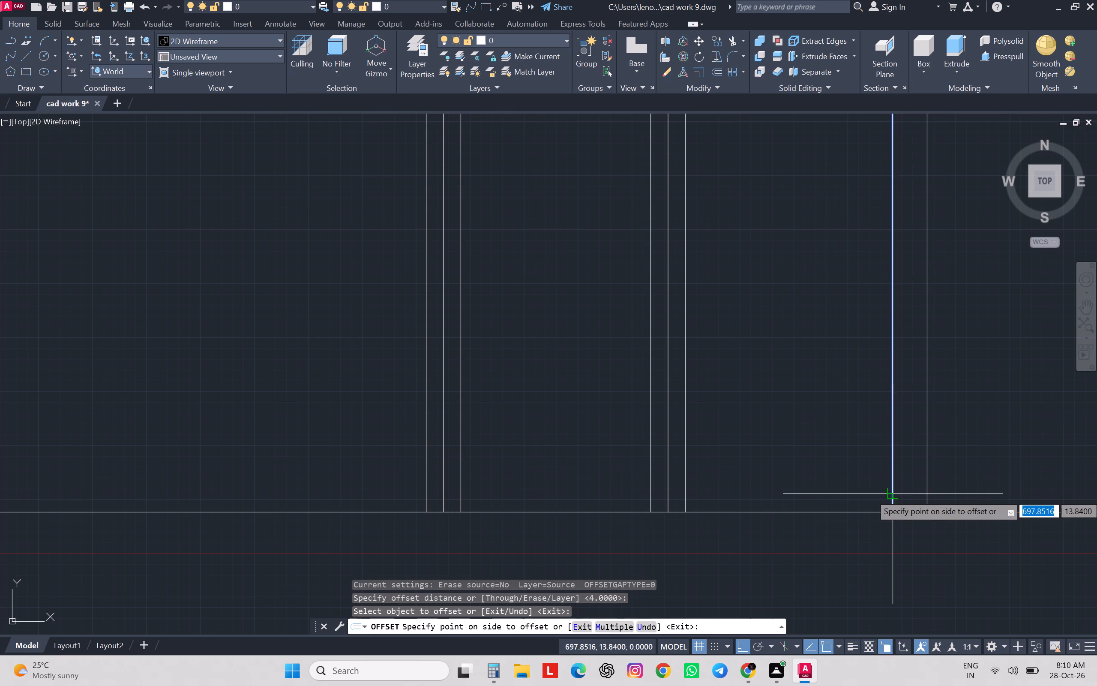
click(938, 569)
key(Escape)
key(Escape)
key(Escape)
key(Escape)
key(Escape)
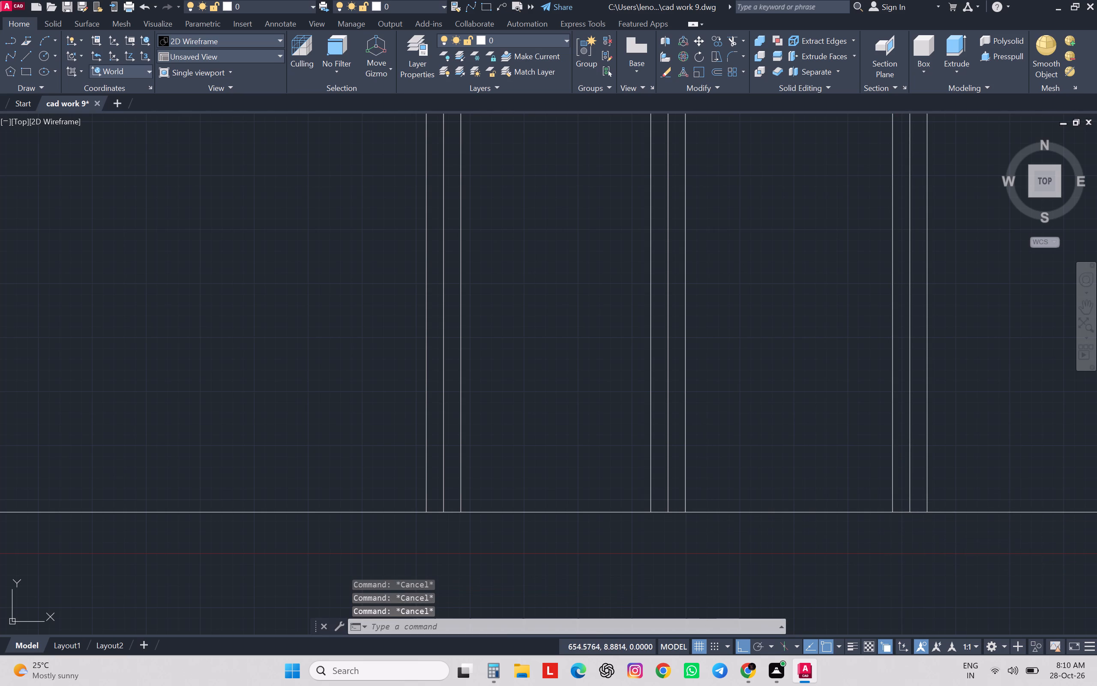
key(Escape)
Check the distance from the west partition's new middle line to the central toilet wall's west line with an aligned dimension.
text(da)
key(space)
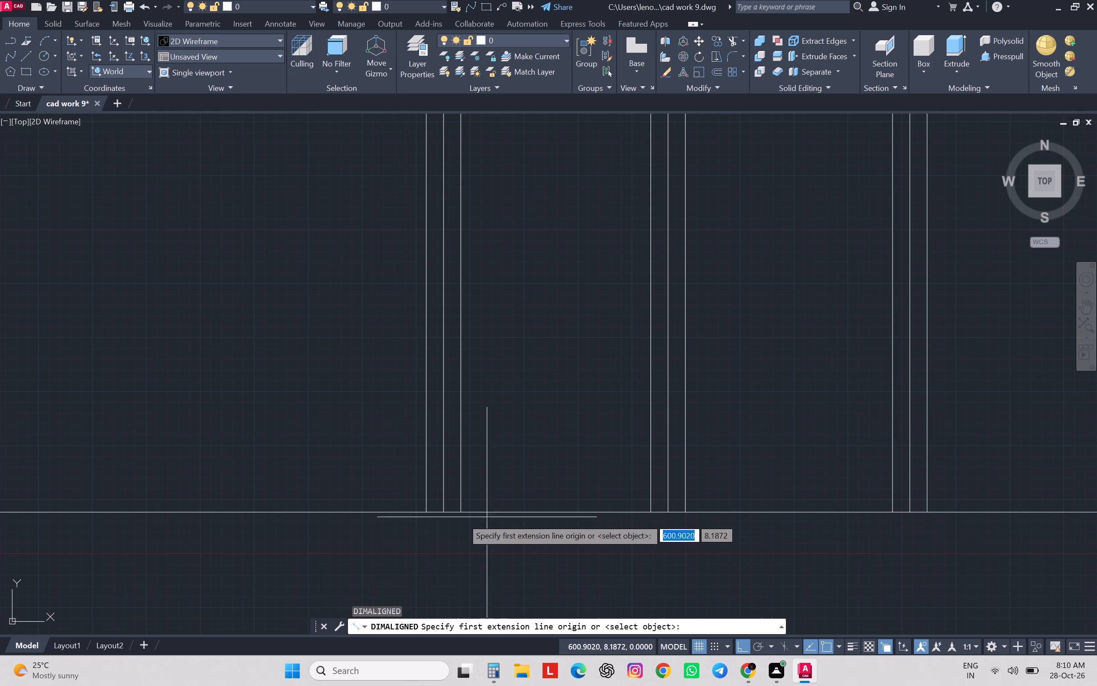
click(446, 513)
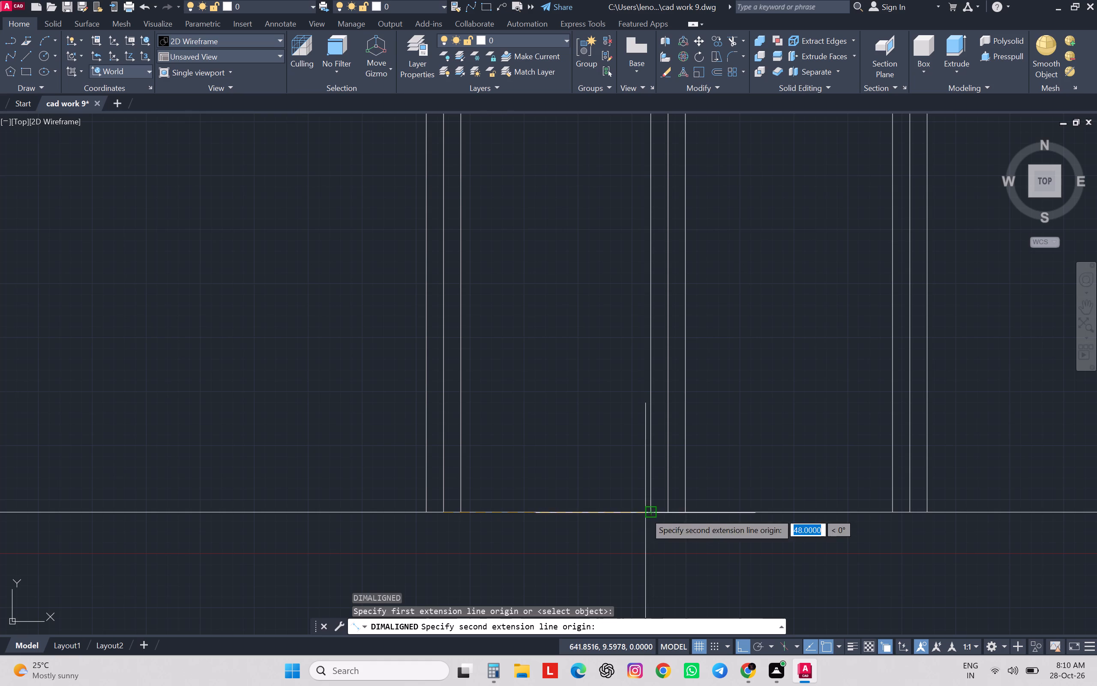
key(Escape)
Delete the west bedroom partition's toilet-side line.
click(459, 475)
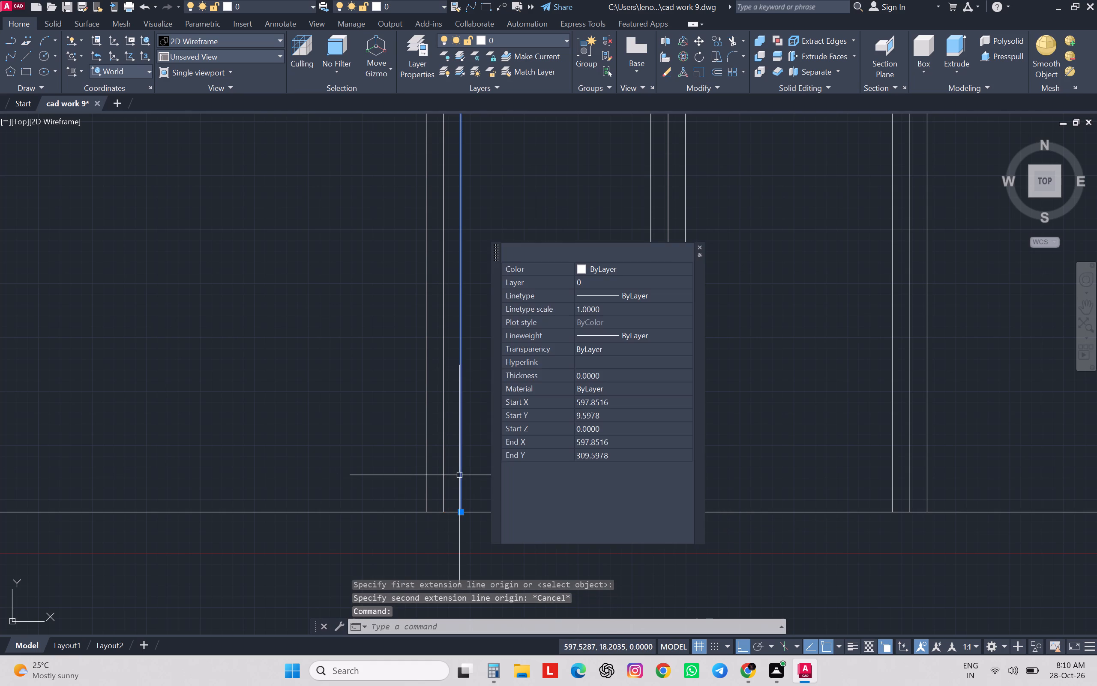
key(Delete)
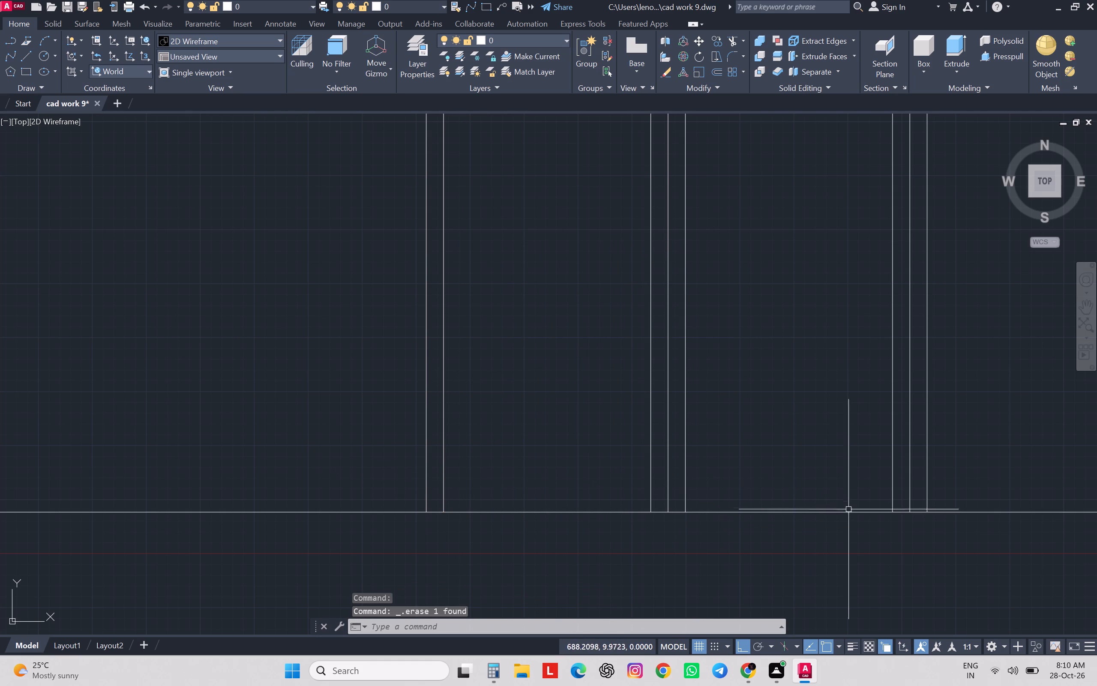
Check the distance from the east partition's middle line to the central toilet wall's middle line with an aligned dimension.
text(da)
key(space)
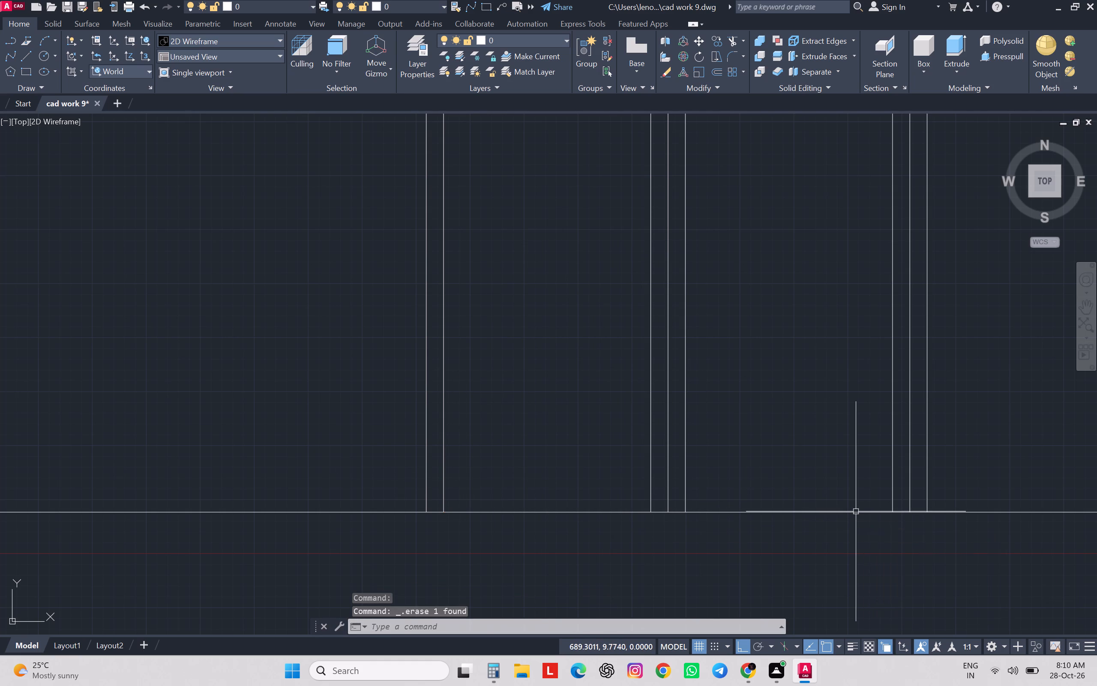
click(915, 516)
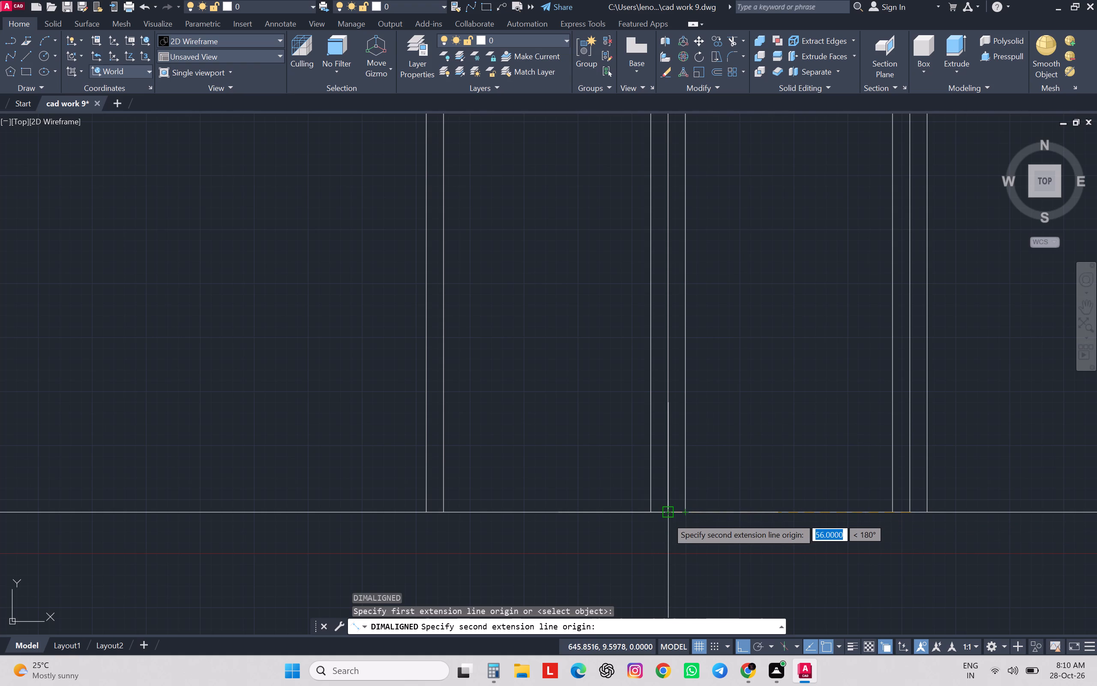
key(Escape)
key(Escape)
key(Escape)
key(Escape)
key(Escape)
key(Escape)
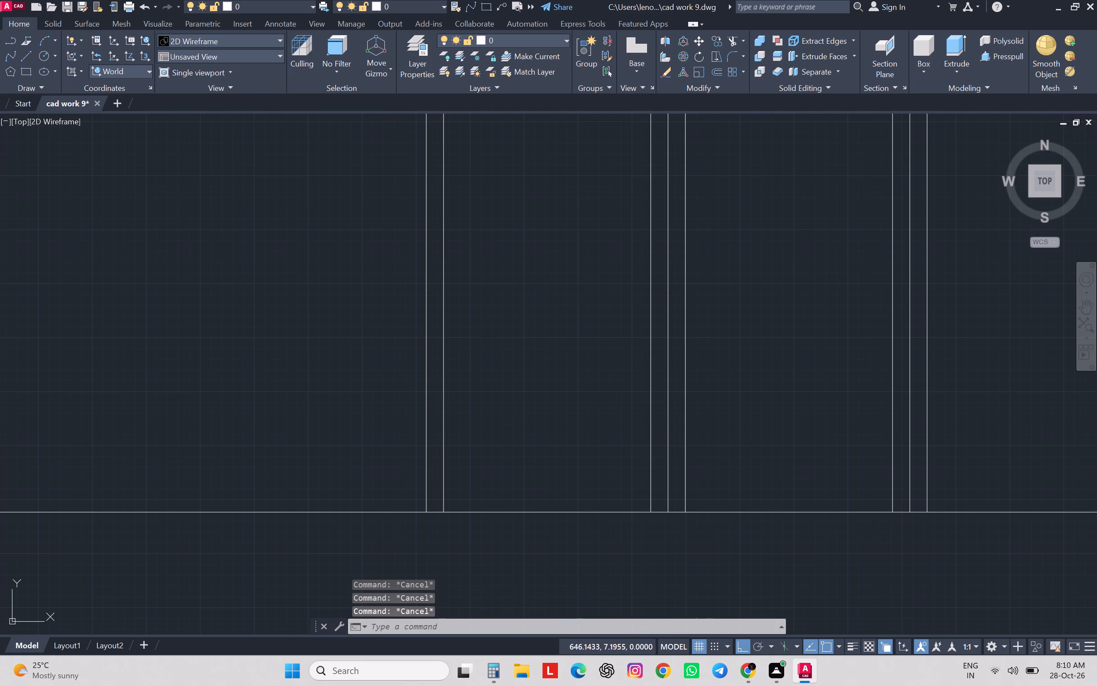
Delete all vertical lines between the bedroom-side lines of the west and east partitions, including the central toilet wall lines.
scroll(674, 518, down, 2)
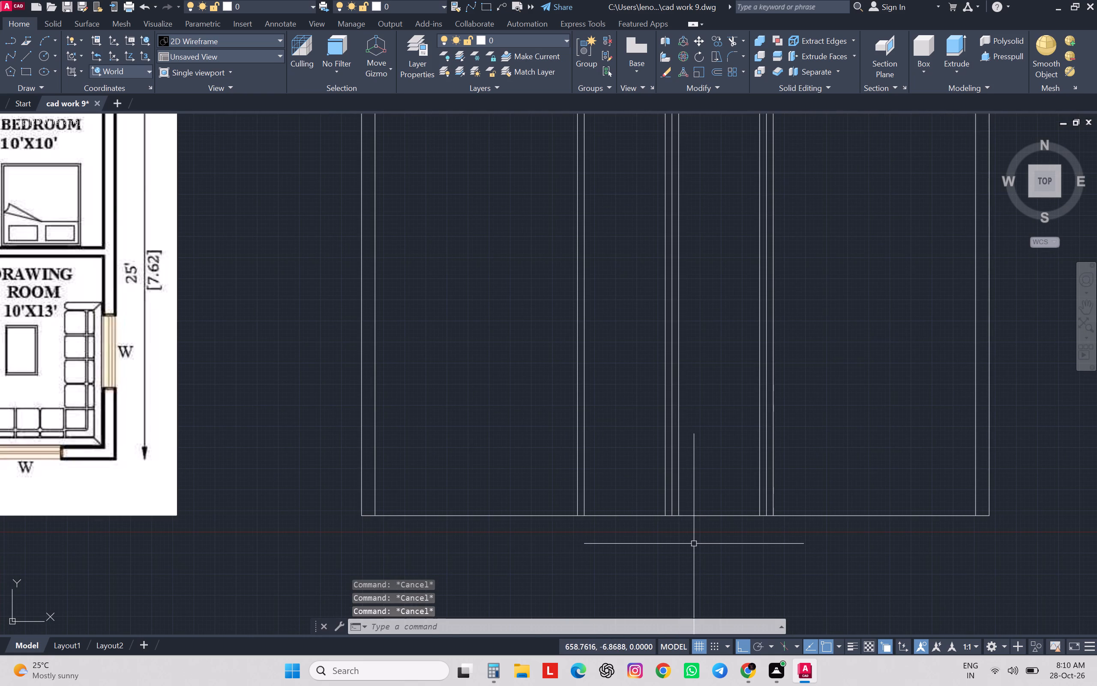
scroll(694, 545, down, 2)
scroll(698, 518, up, 2)
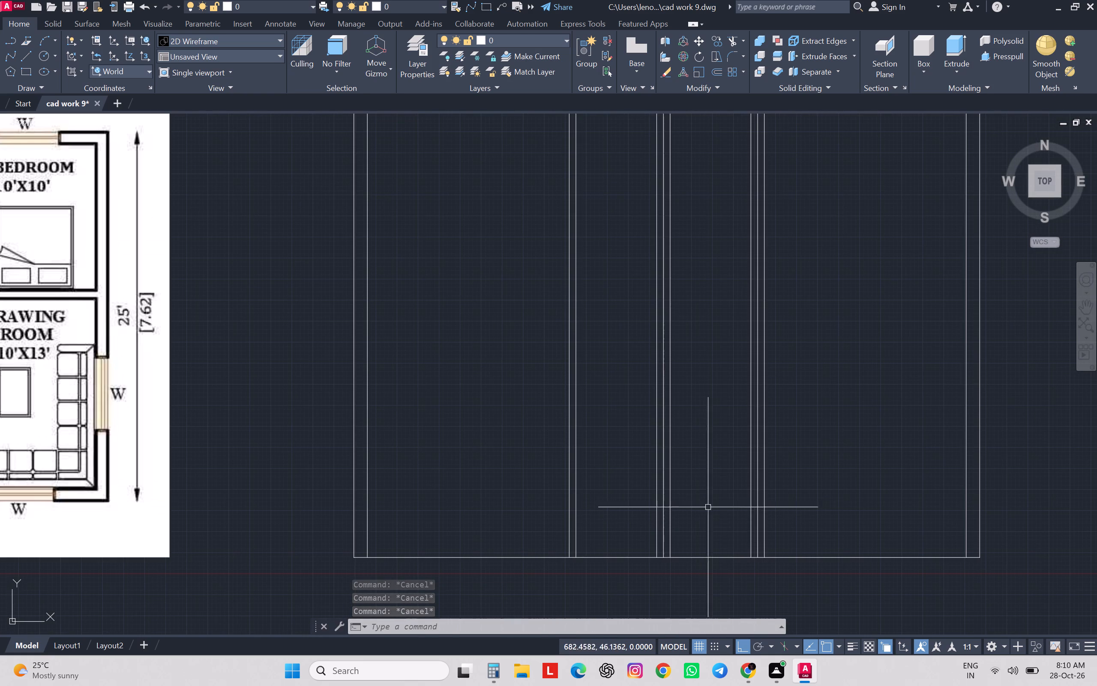
scroll(742, 491, up, 2)
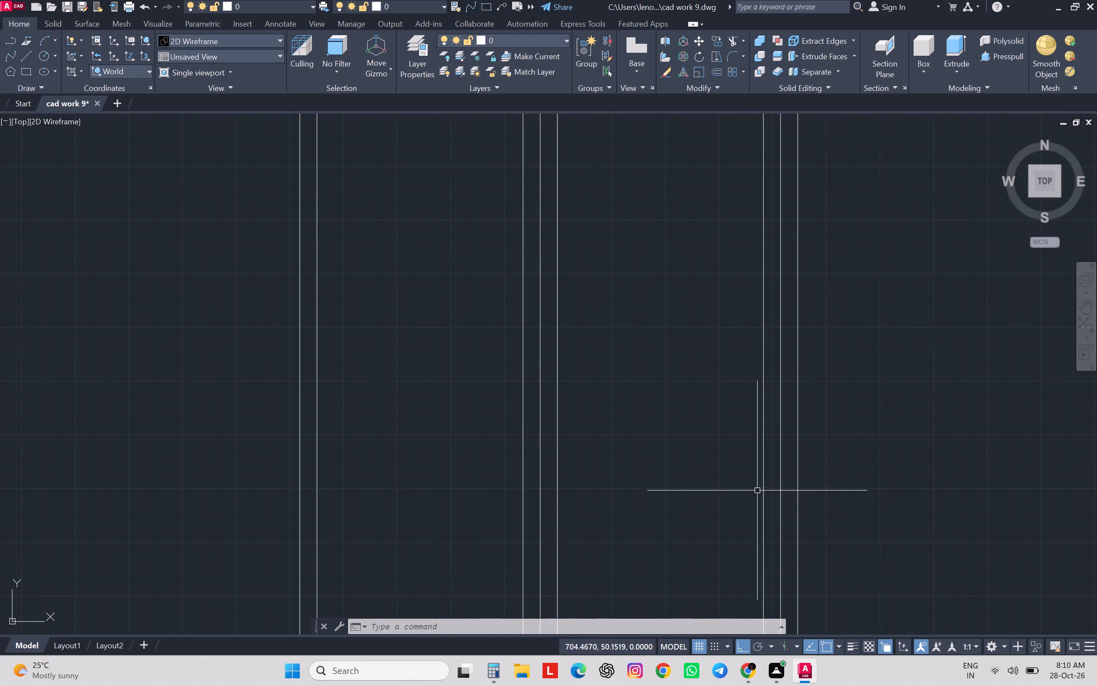
click(784, 482)
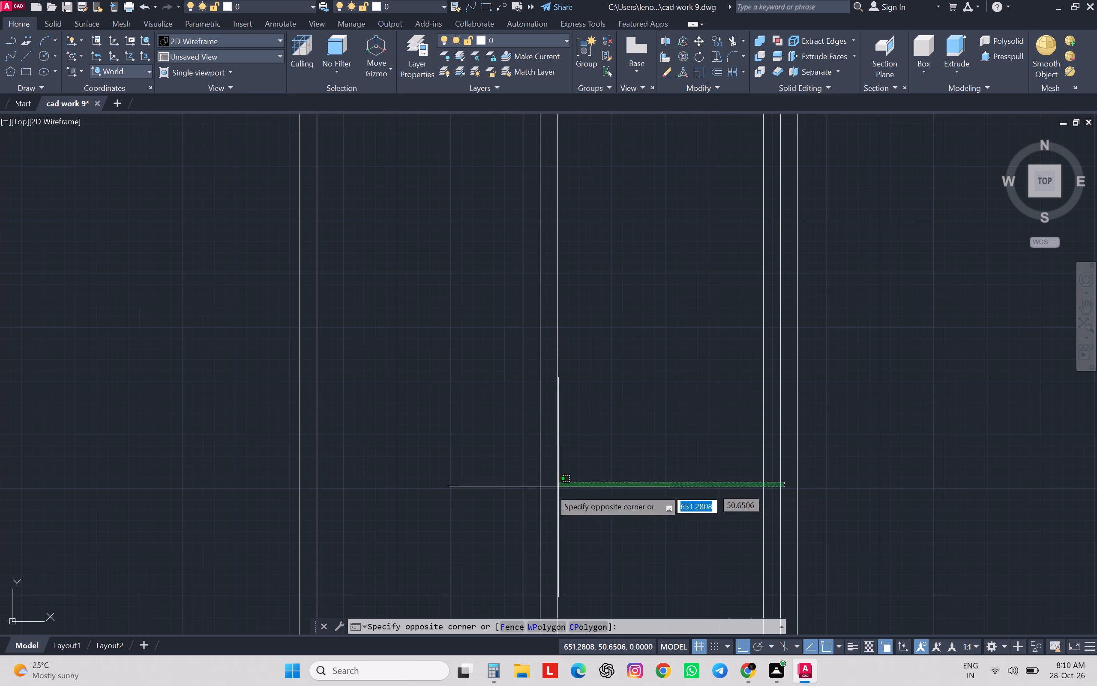
click(310, 488)
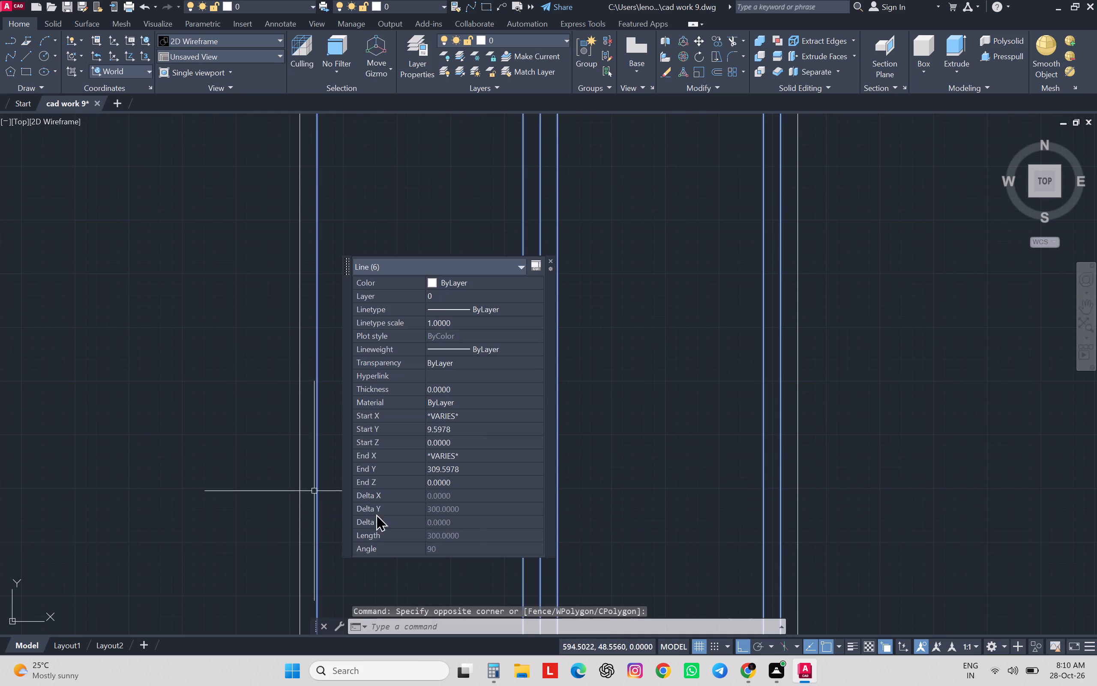
key(Delete)
Offset the remaining line of the west and east bedroom partitions 8 inches toward the toilets.
scroll(626, 485, down, 3)
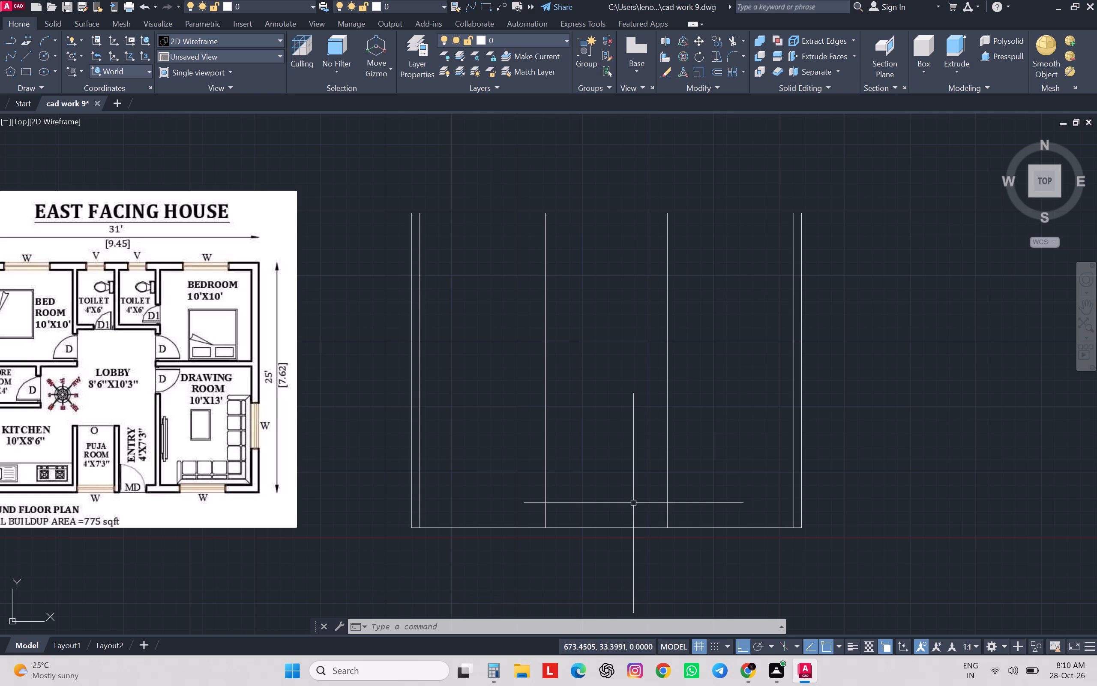
key(o)
key(Return)
key(8)
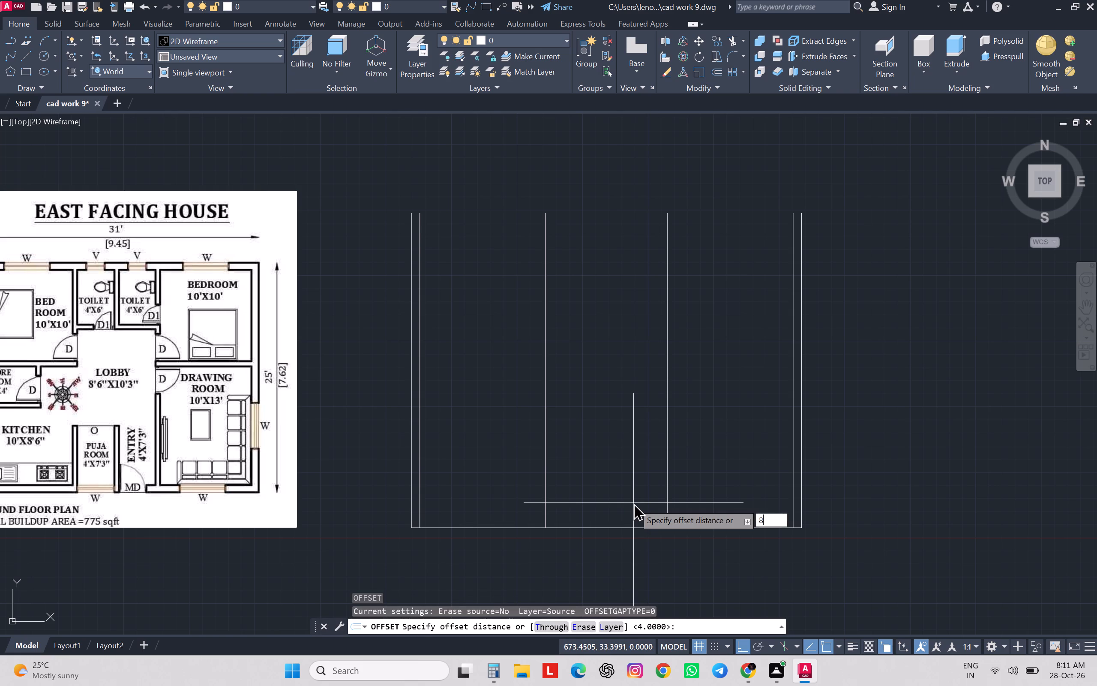
key(Return)
scroll(633, 503, up, 1)
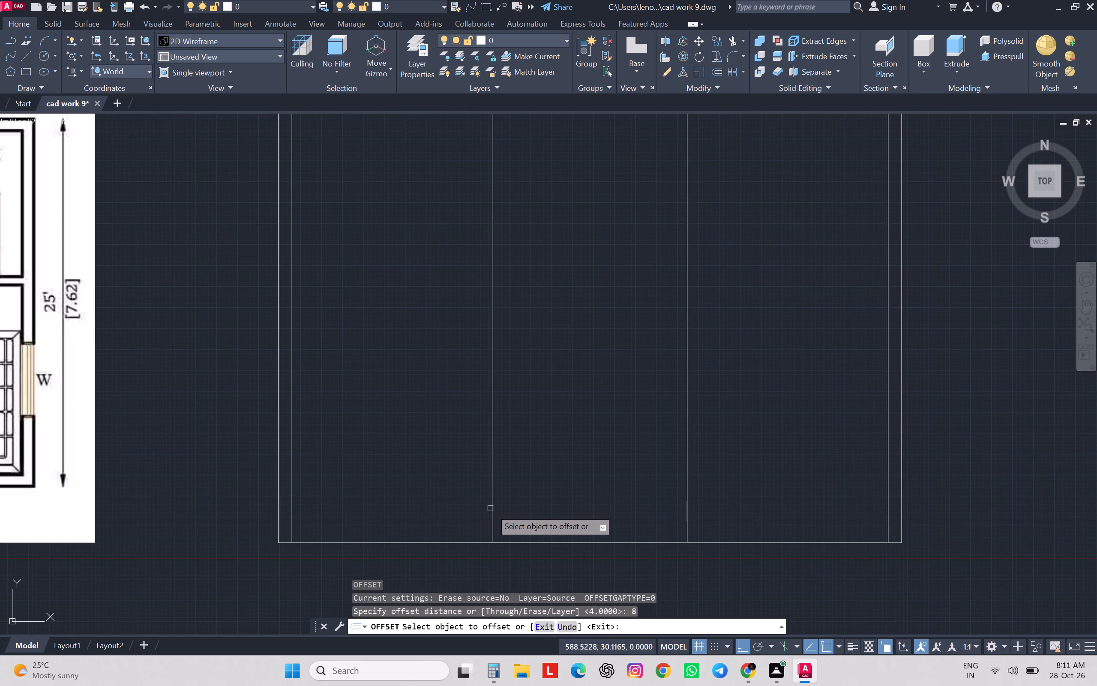
click(492, 509)
click(545, 509)
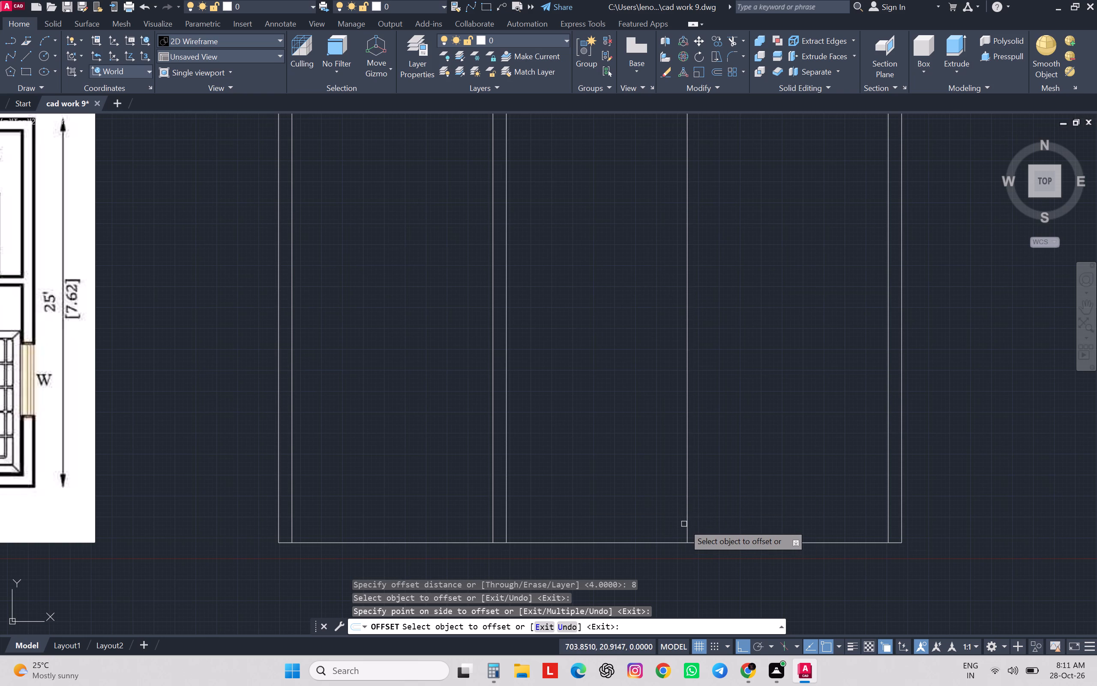
scroll(688, 524, down, 1)
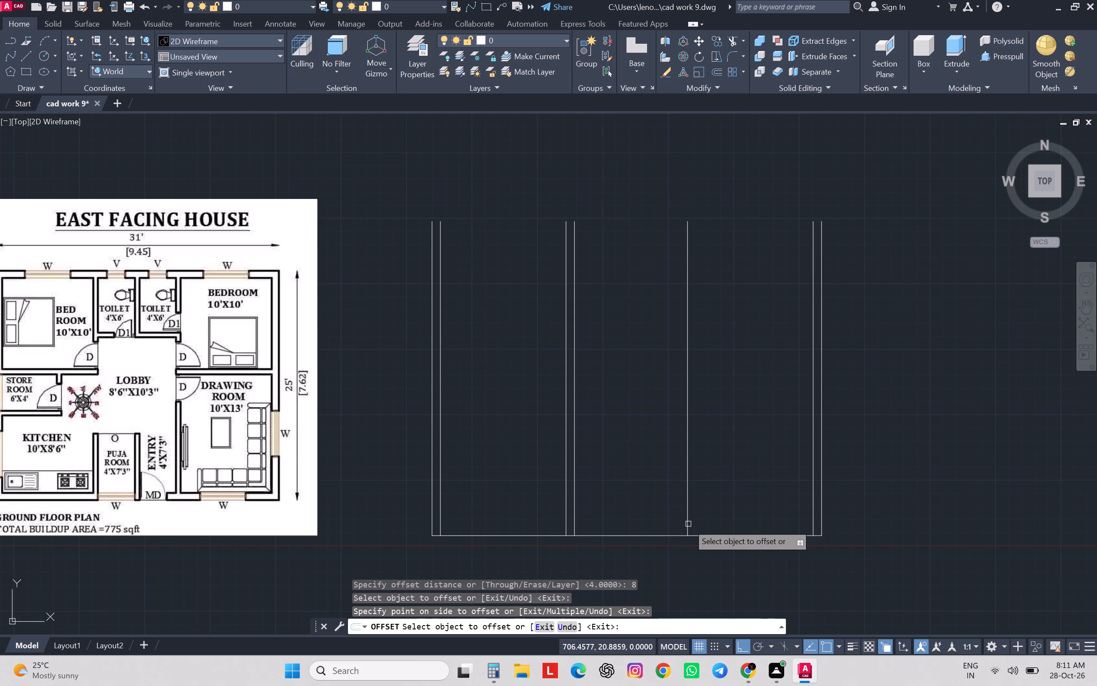
click(688, 524)
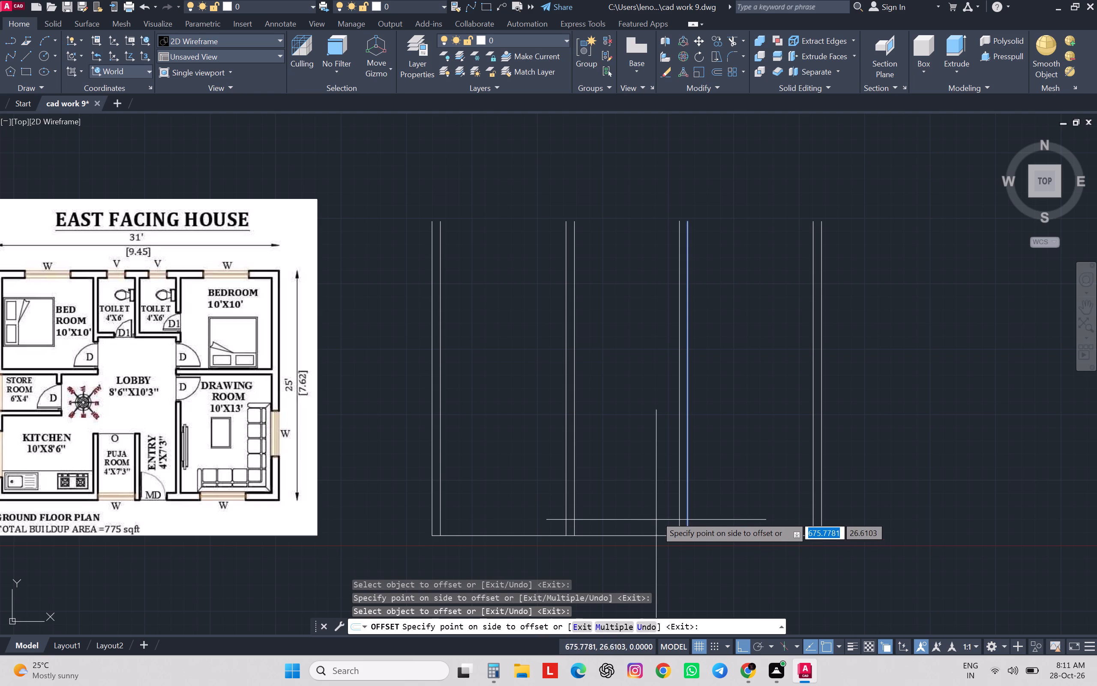
click(651, 518)
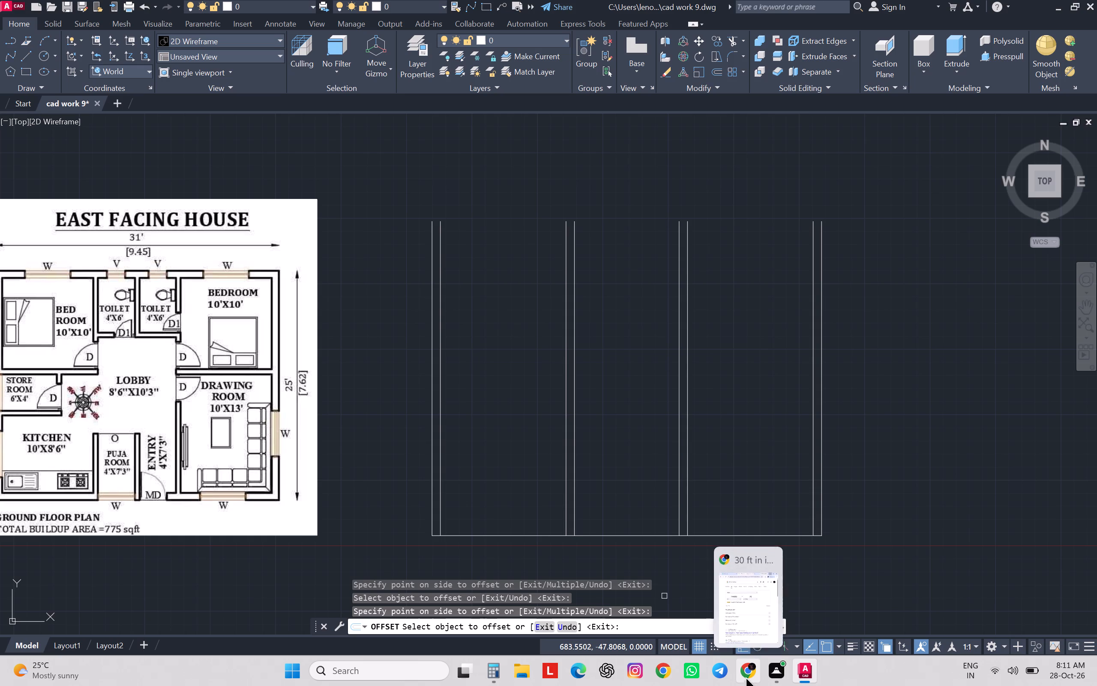
Convert 4 feet to inches with the length converter in Chrome, and return to the drawing.
click(744, 625)
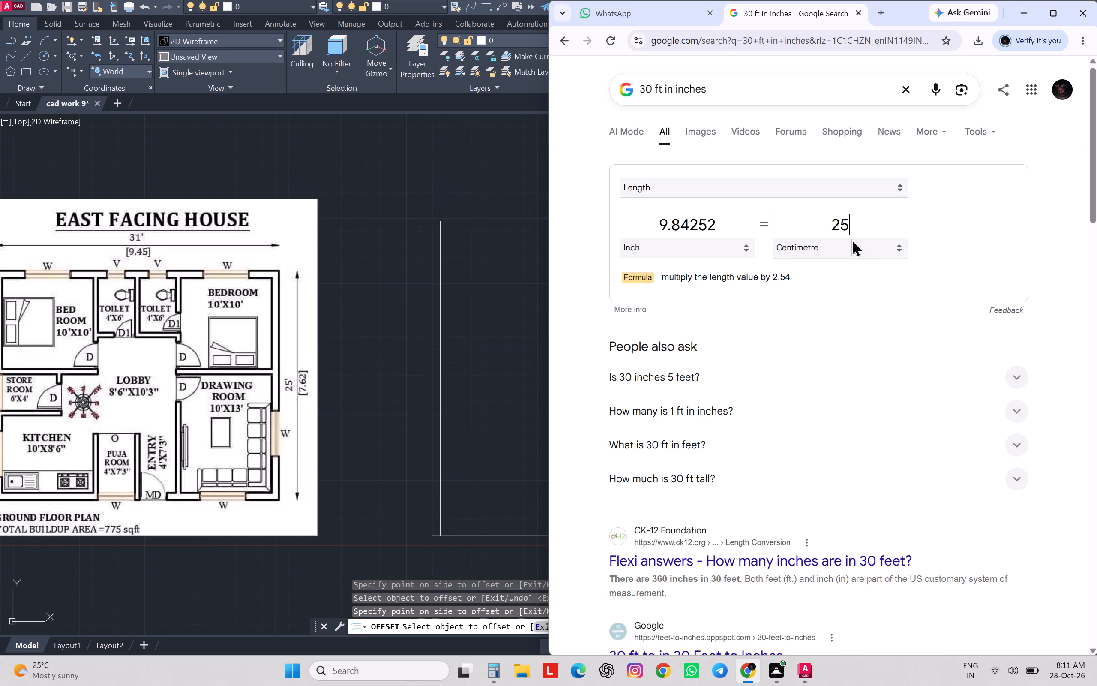
click(899, 249)
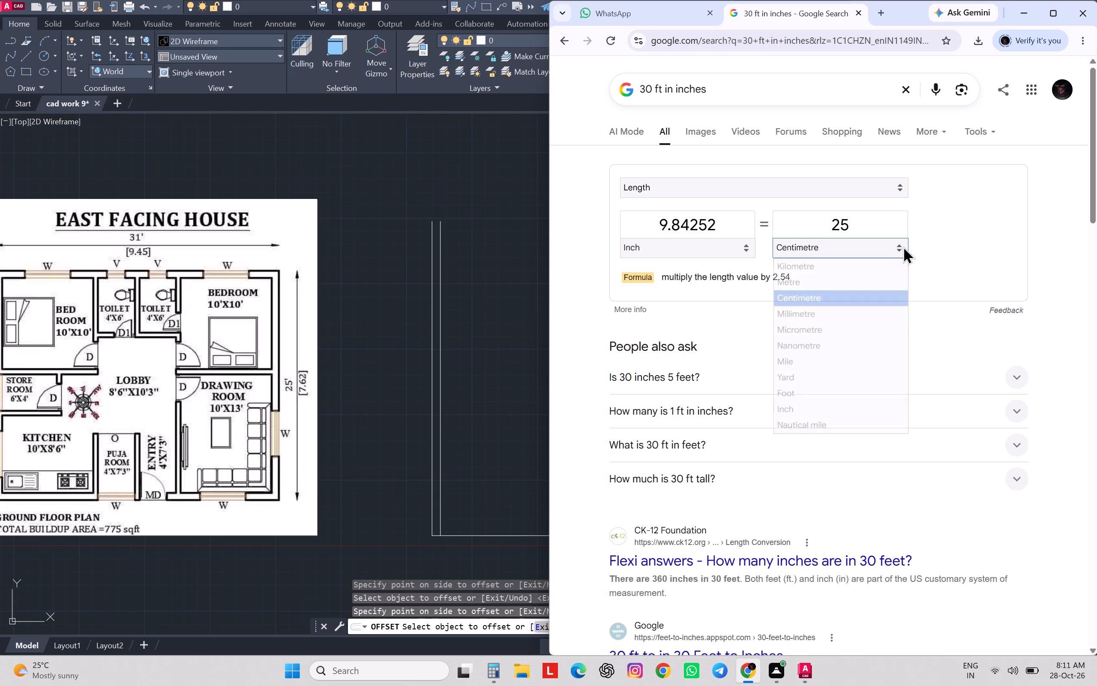
click(788, 397)
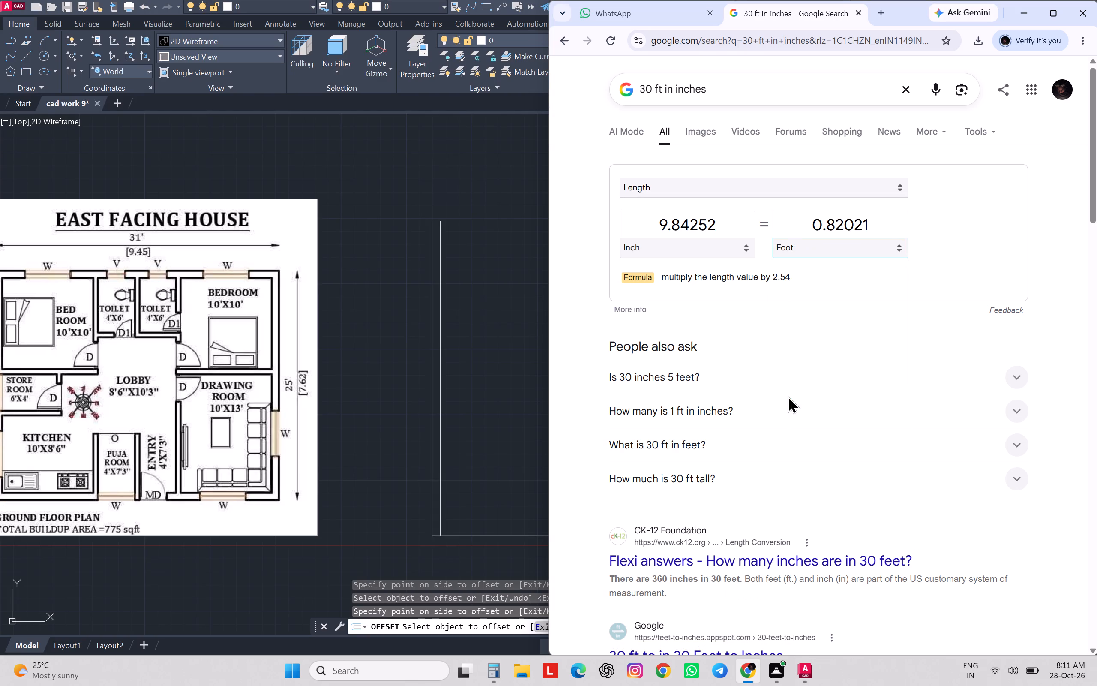
drag(882, 226, 791, 208)
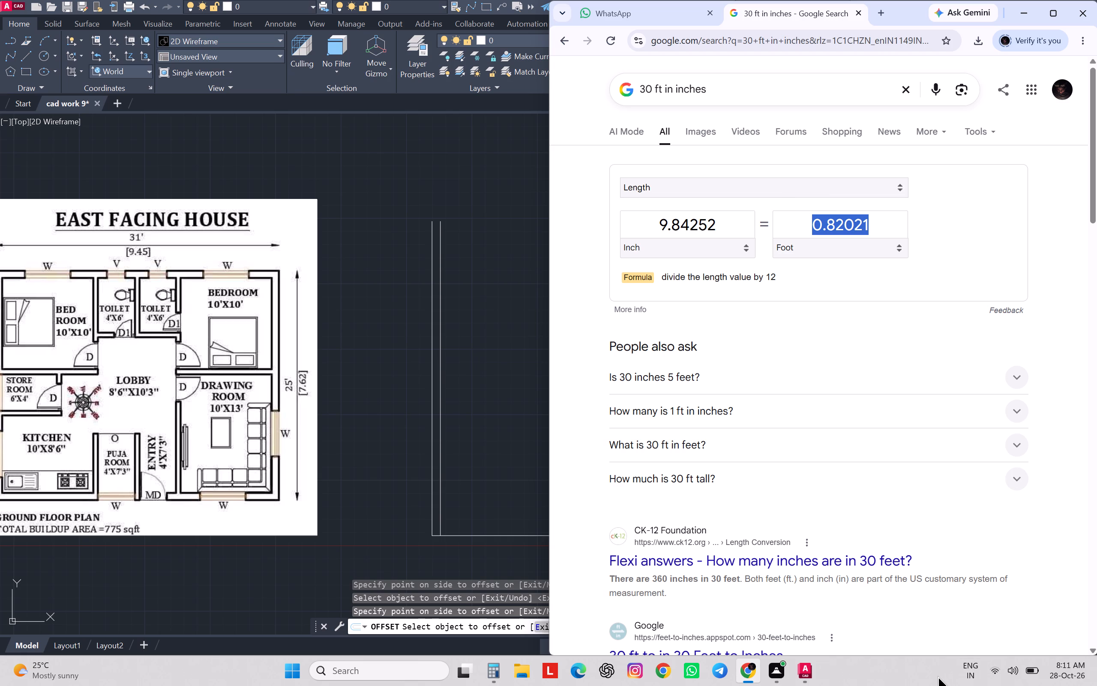
key(4)
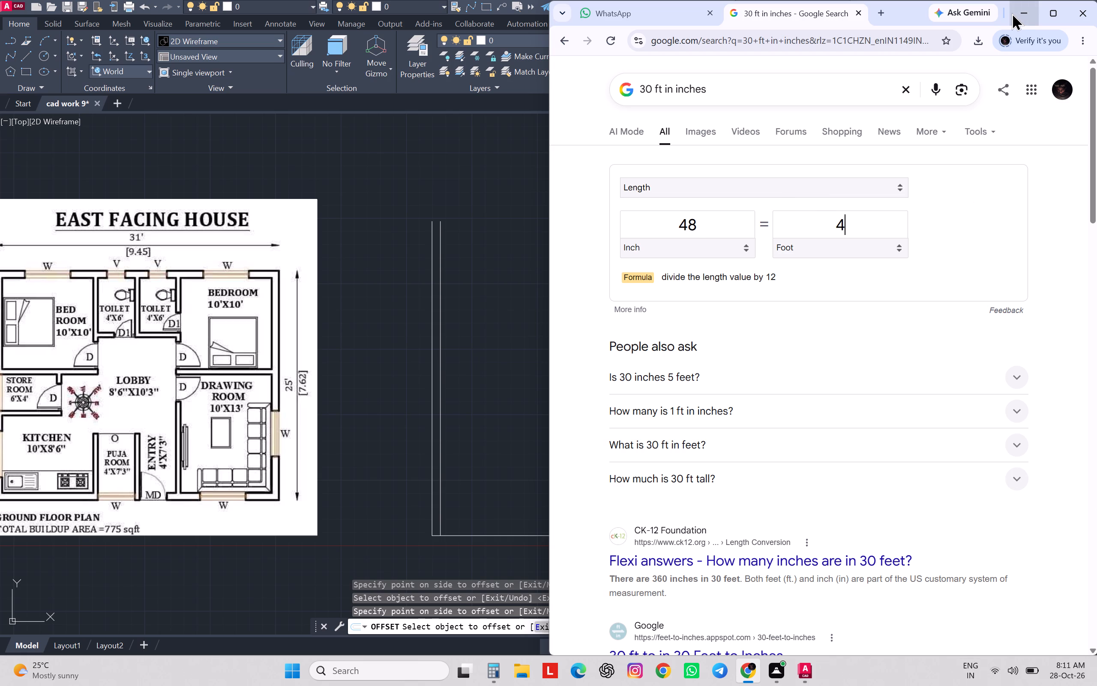
click(1019, 13)
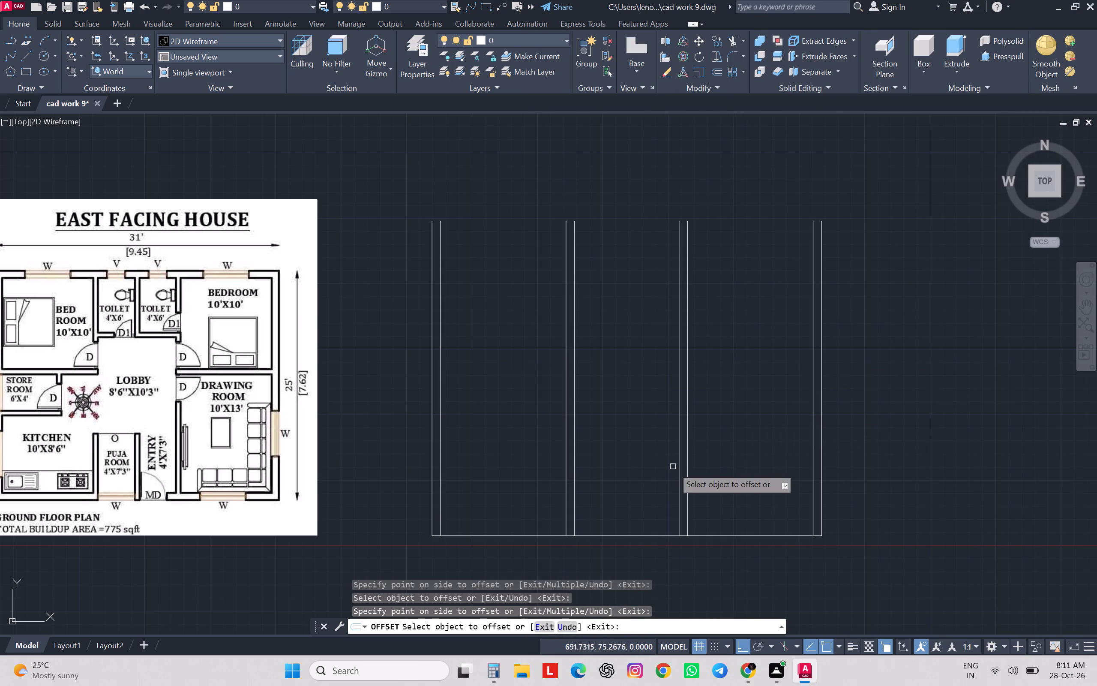
Check the clear distance between the inner lines of the west and east bedroom partitions with an aligned dimension, without placing it.
middle_drag(614, 530, 611, 494)
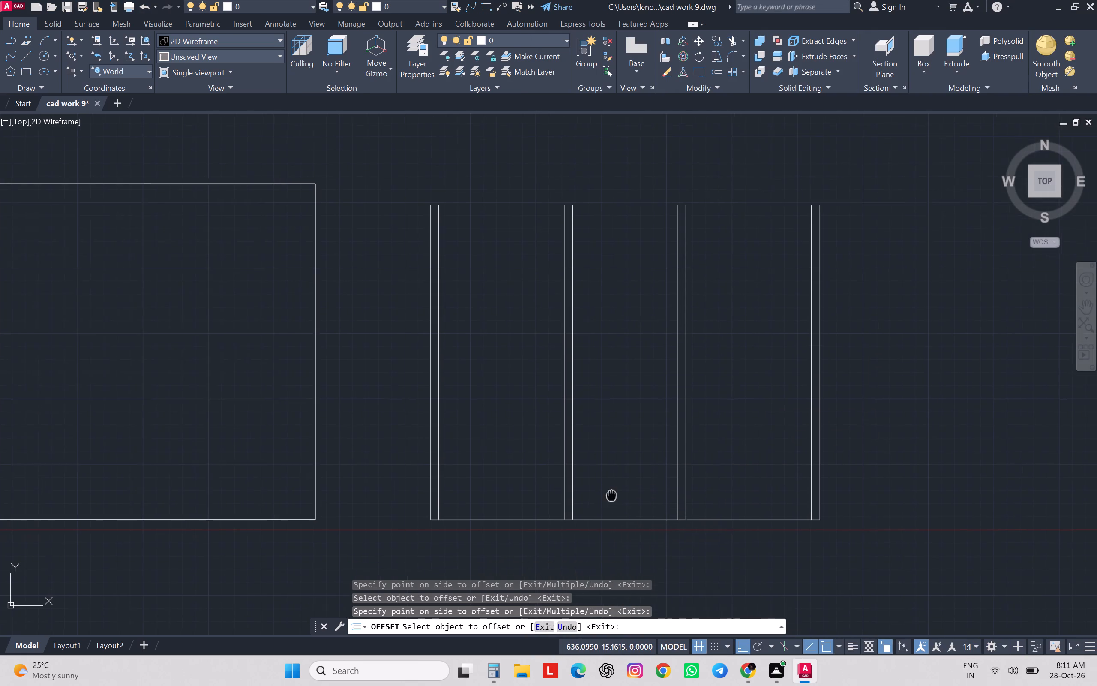
middle_drag(611, 494, 610, 493)
key(Escape)
scroll(606, 493, up, 1)
key(Escape)
scroll(606, 493, down, 1)
key(Escape)
scroll(606, 493, up, 2)
text(da)
key(space)
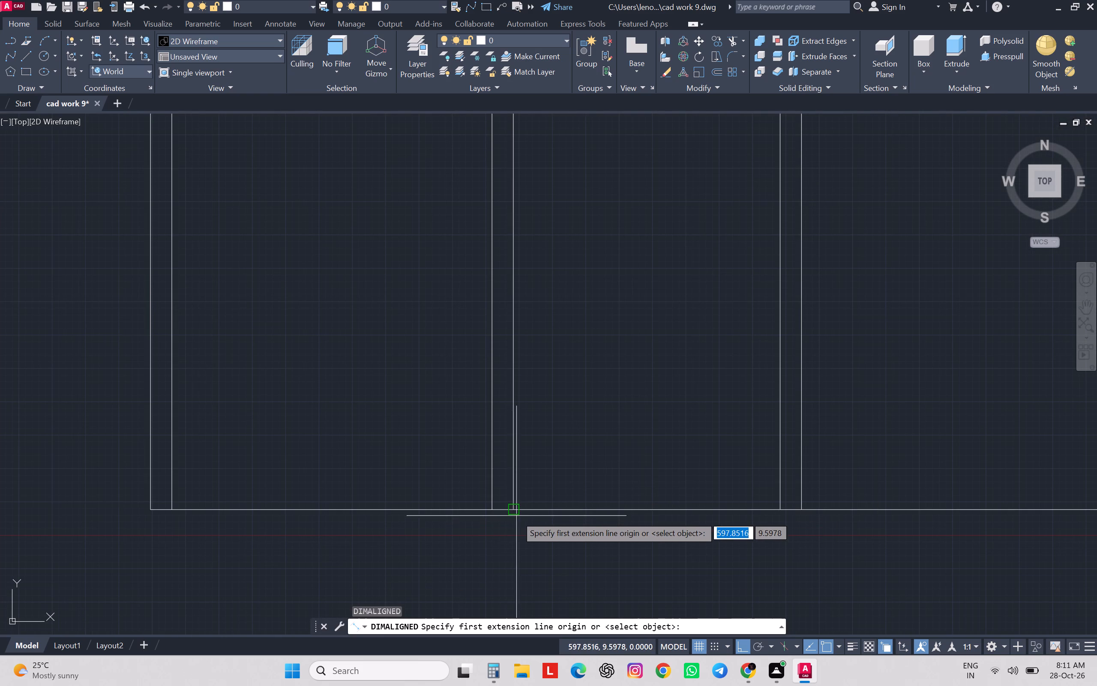
click(516, 515)
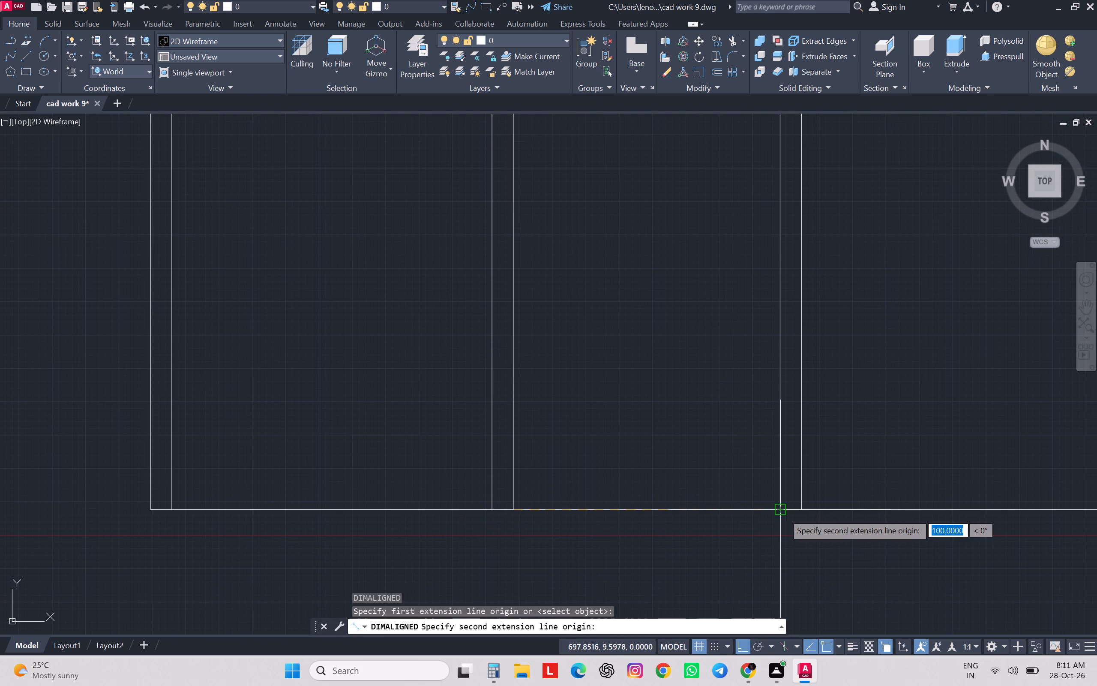
click(783, 513)
scroll(638, 472, up, 4)
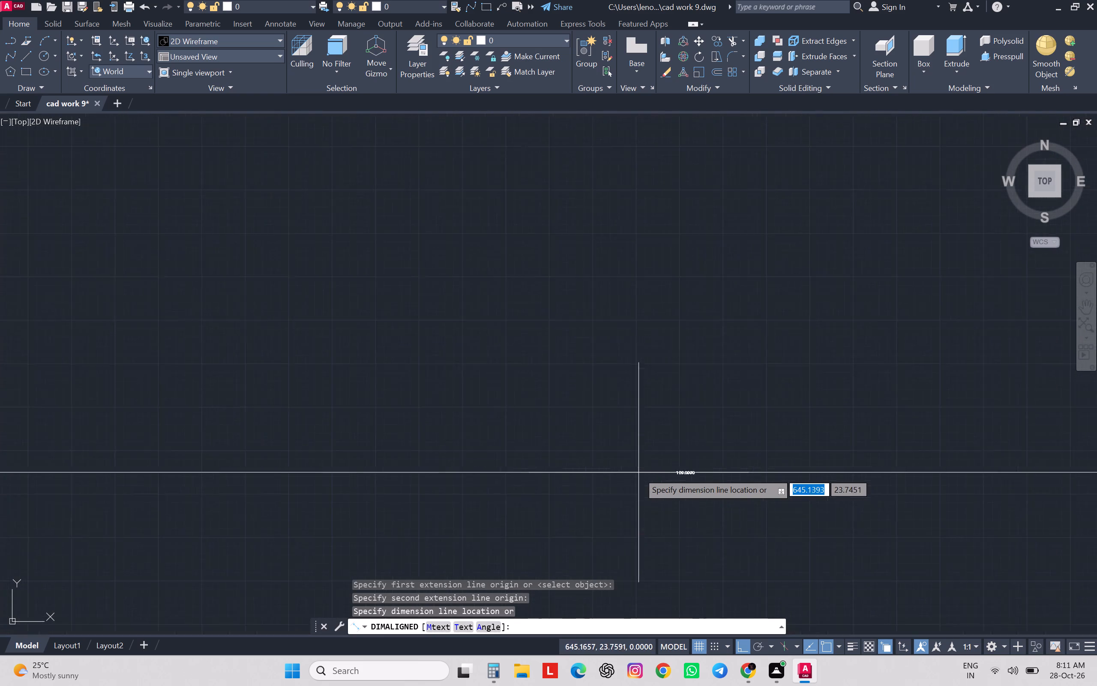
scroll(638, 472, up, 1)
scroll(689, 472, up, 2)
scroll(689, 472, down, 8)
key(Escape)
key(Escape)
key(Escape)
key(Escape)
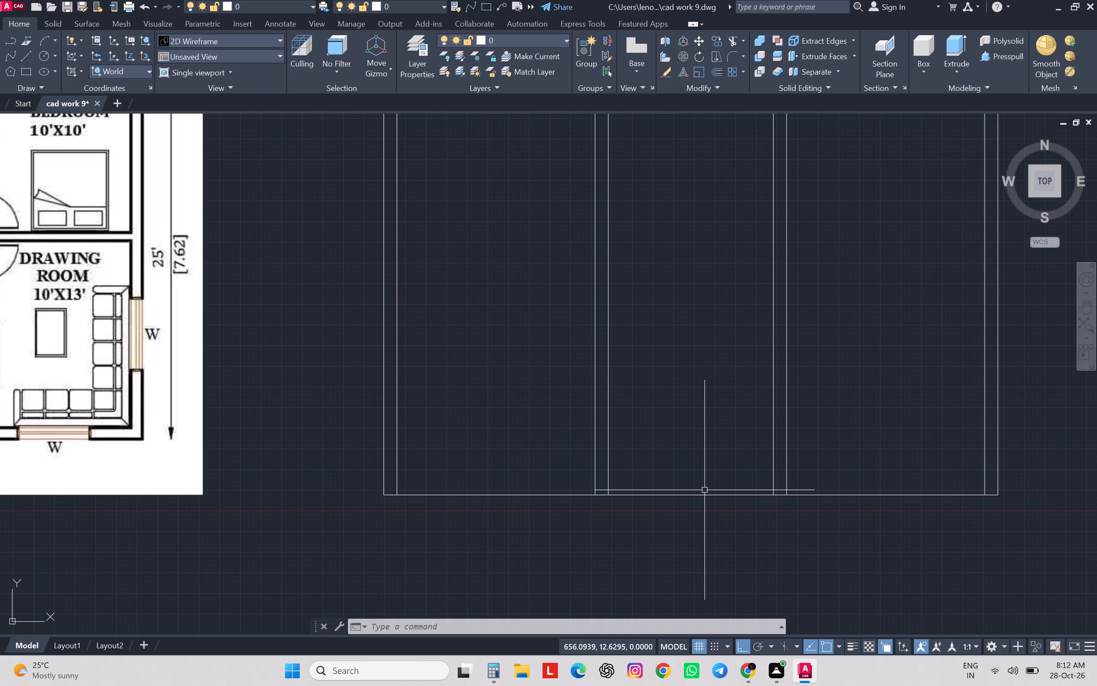
key(Escape)
key(Escape)
key(Escape)
key(Escape)
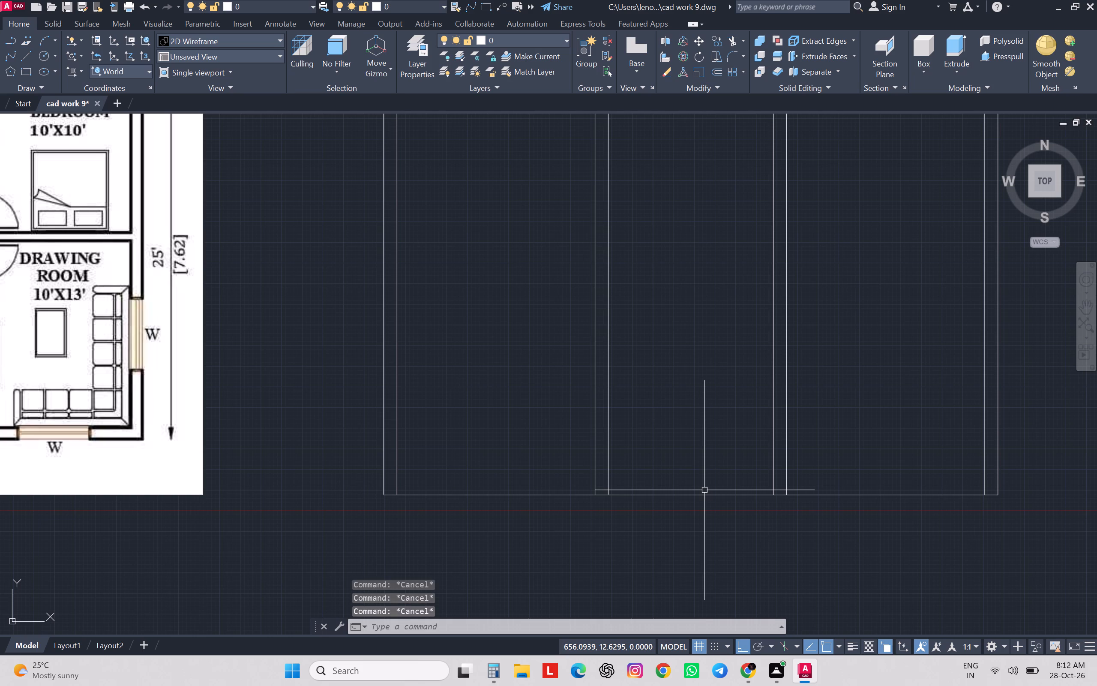
key(Escape)
Offset the toilet-side lines of the west and east bedroom partitions 48 inches toward each other to form the central toilet wall.
key(o)
key(Return)
key(4)
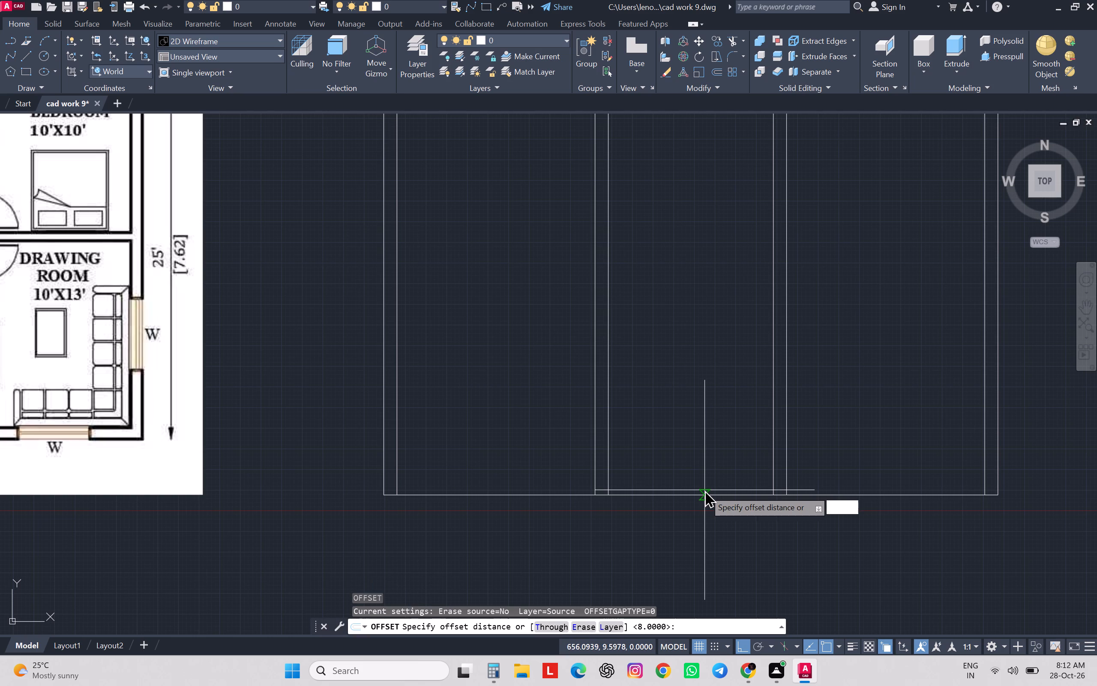
key(8)
key(Return)
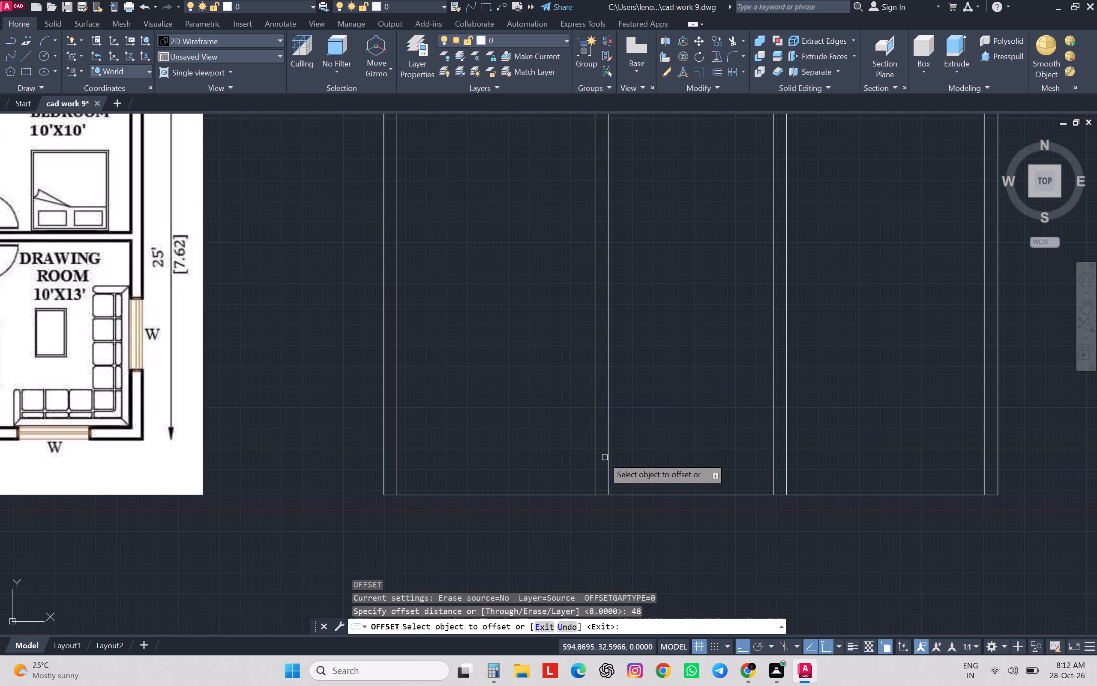
click(609, 458)
click(676, 518)
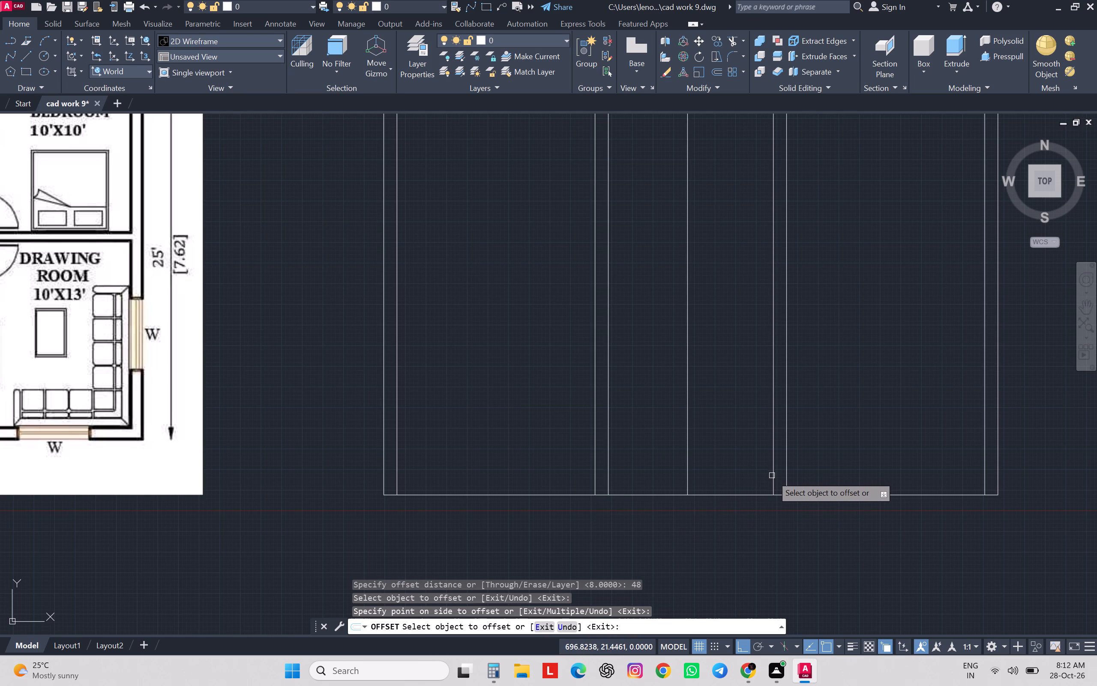
click(772, 475)
click(734, 505)
key(Escape)
key(Escape)
key(Escape)
key(Escape)
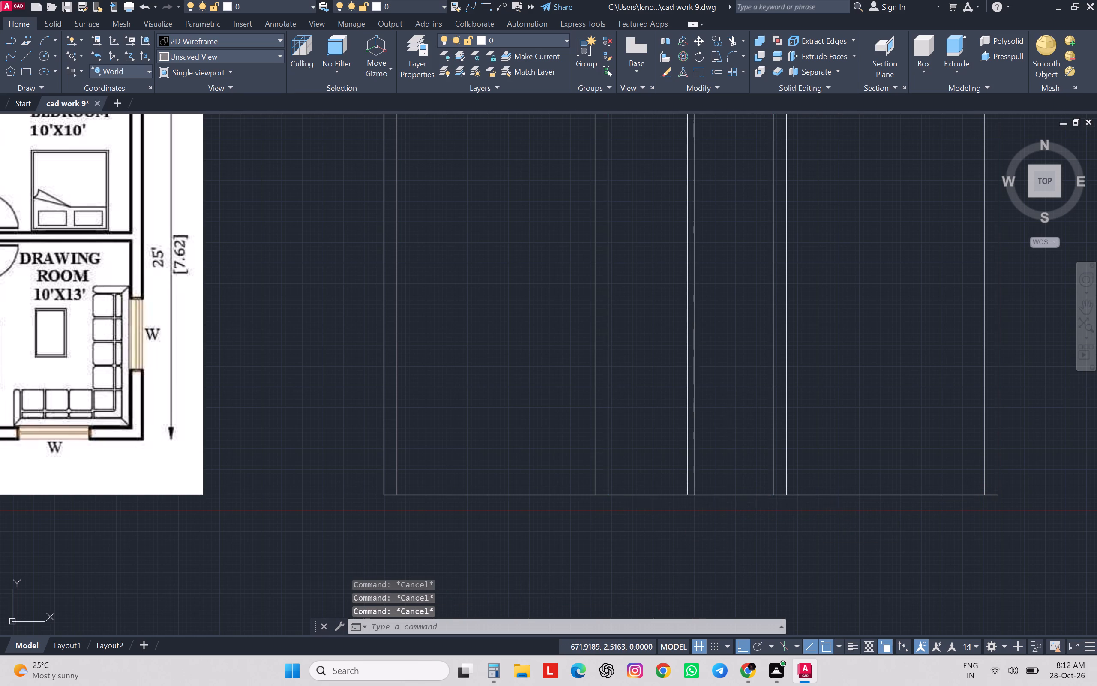
key(Escape)
key(Escape)
Check the thickness of the central toilet wall with an aligned dimension, without placing it.
scroll(698, 489, up, 3)
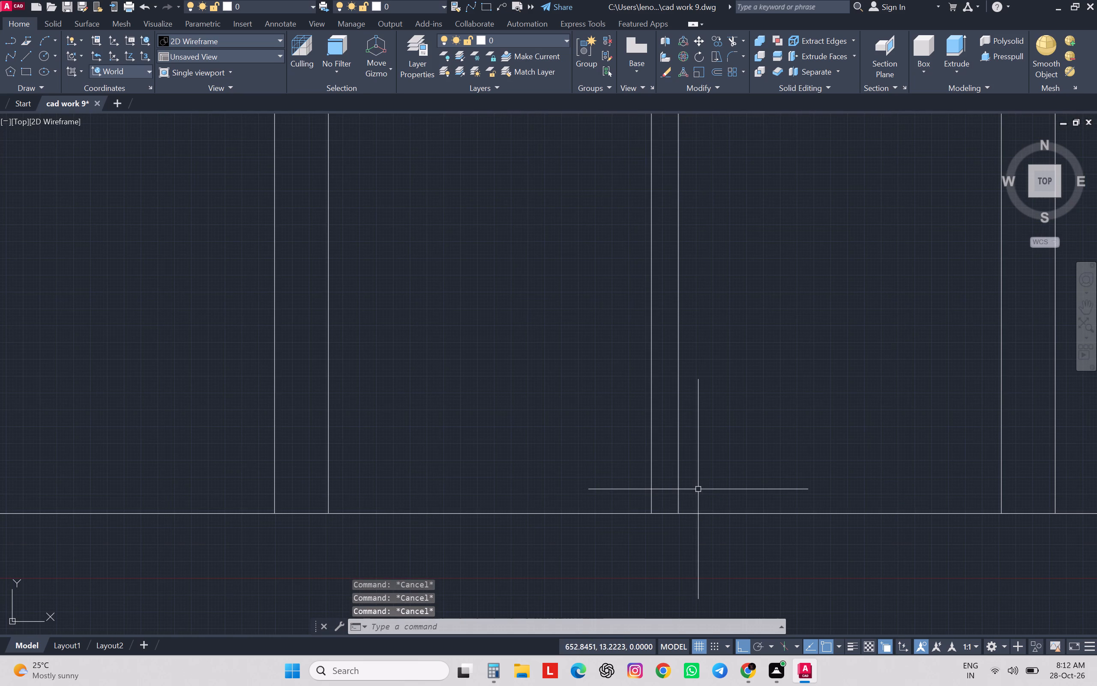
key(d)
key(a)
key(space)
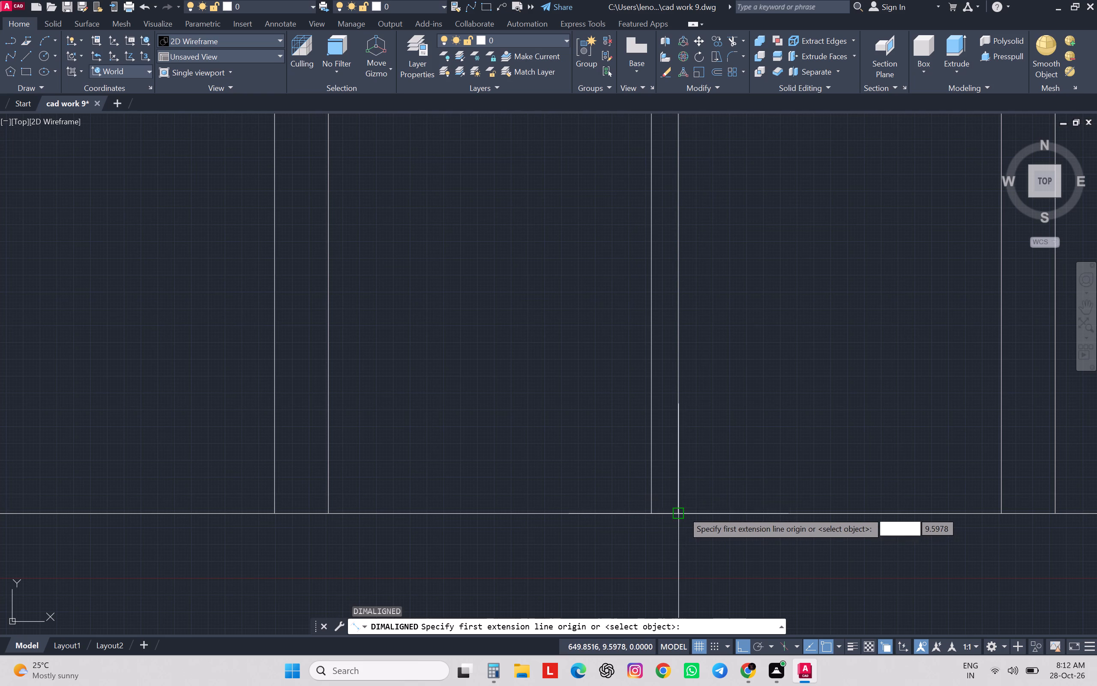
click(681, 511)
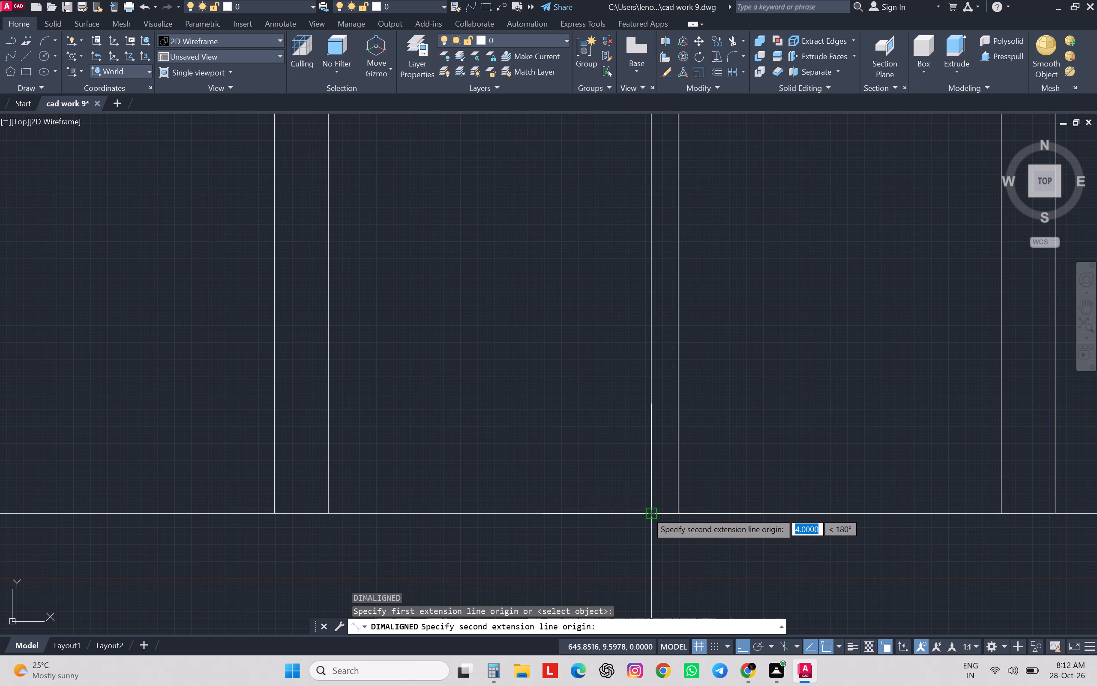
key(Escape)
key(Escape)
key(Escape)
Draw a 372-inch horizontal line joining the north ends of the outermost west and east wall lines.
scroll(650, 508, down, 5)
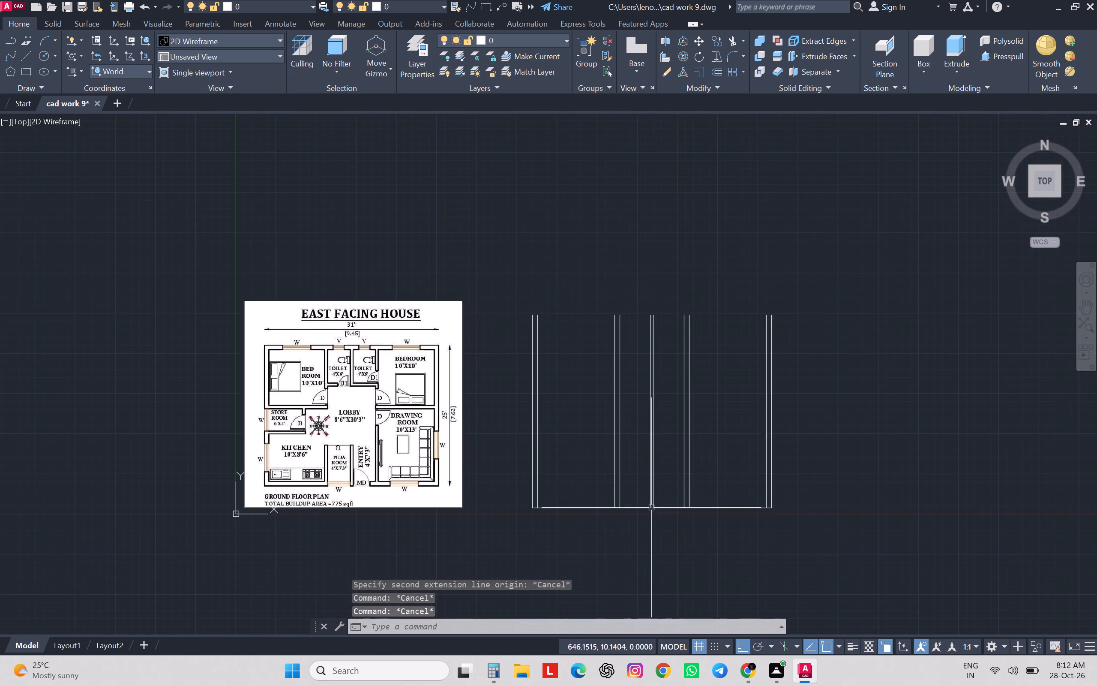
key(l)
key(Return)
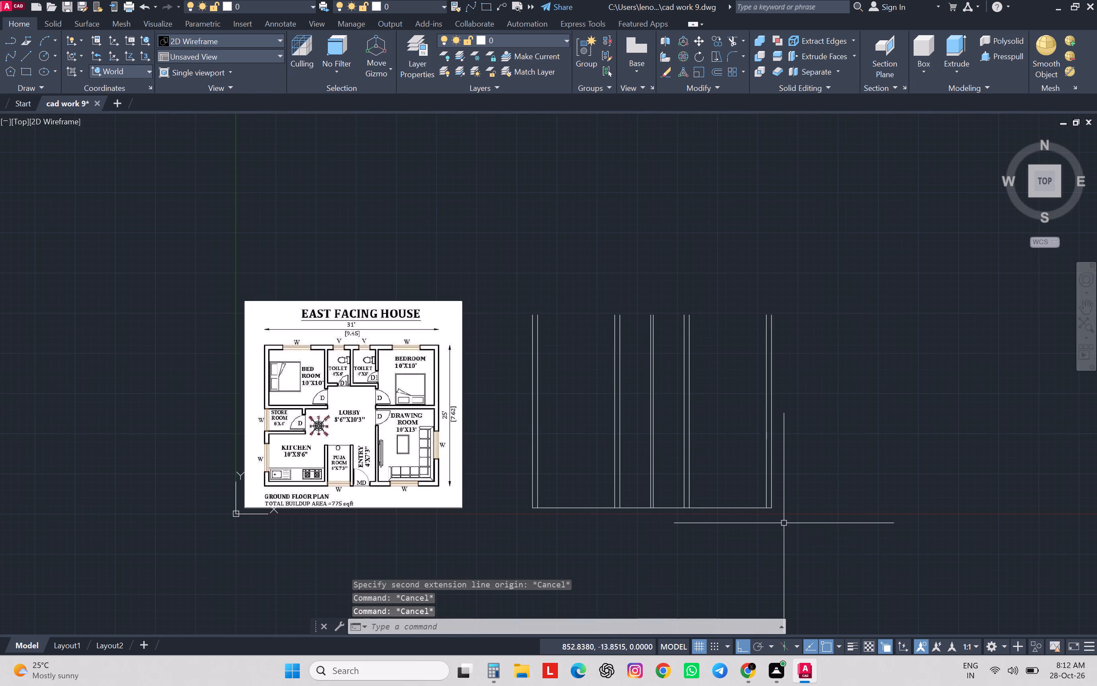
scroll(530, 330, up, 3)
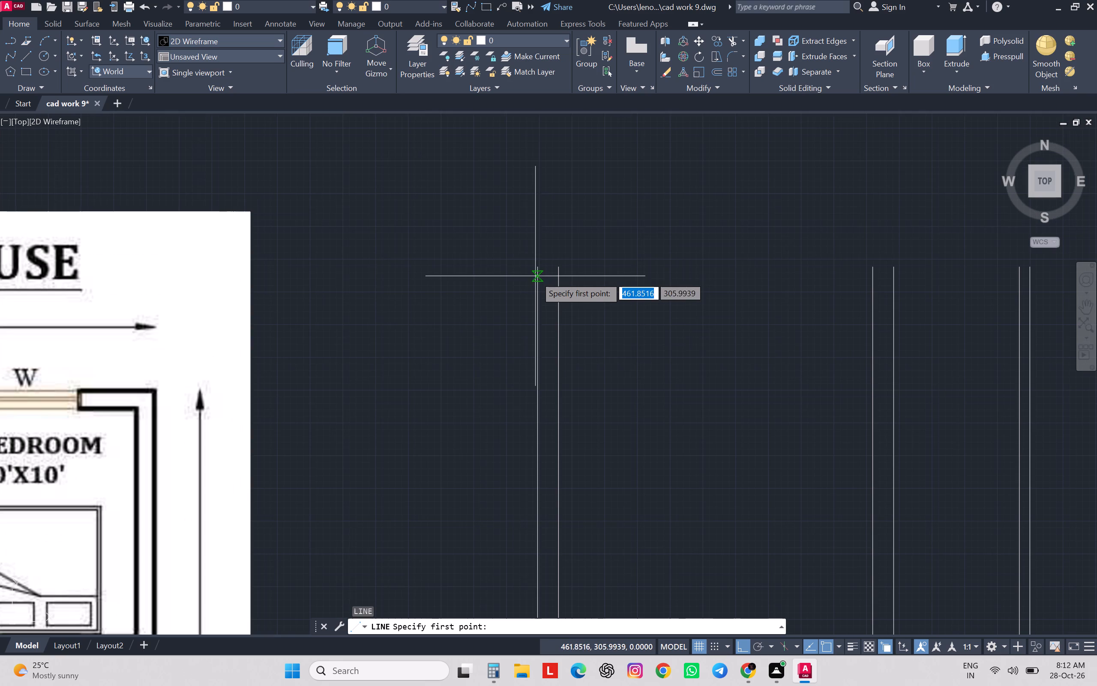
click(537, 271)
scroll(522, 277, down, 3)
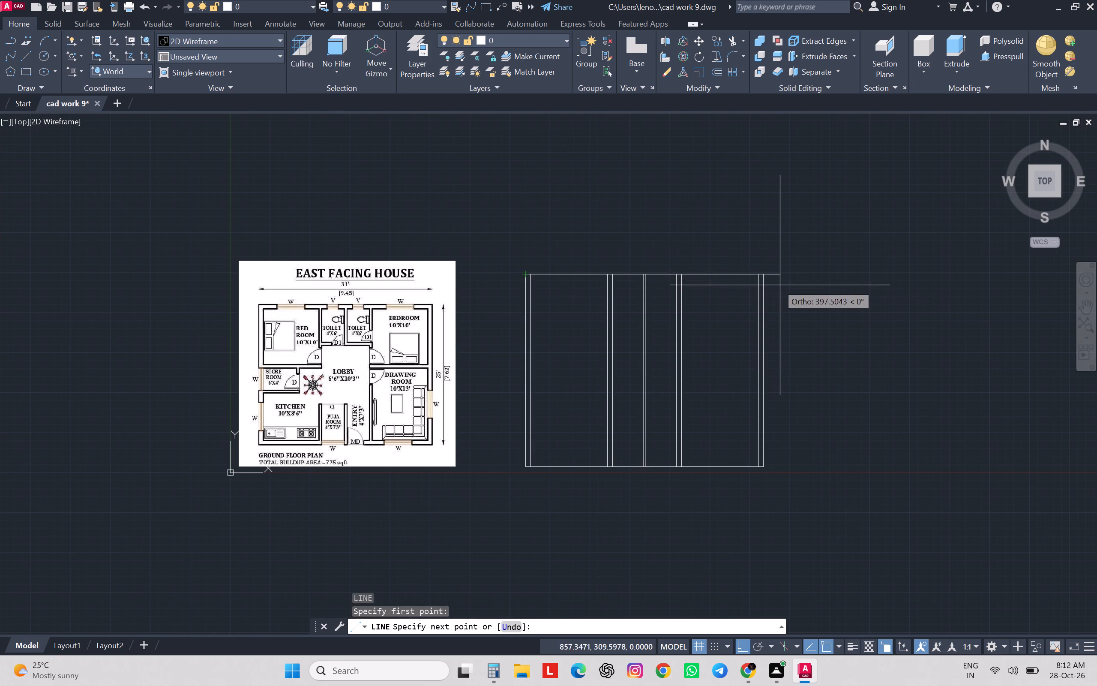
click(766, 280)
key(Escape)
key(Escape)
key(Escape)
key(Escape)
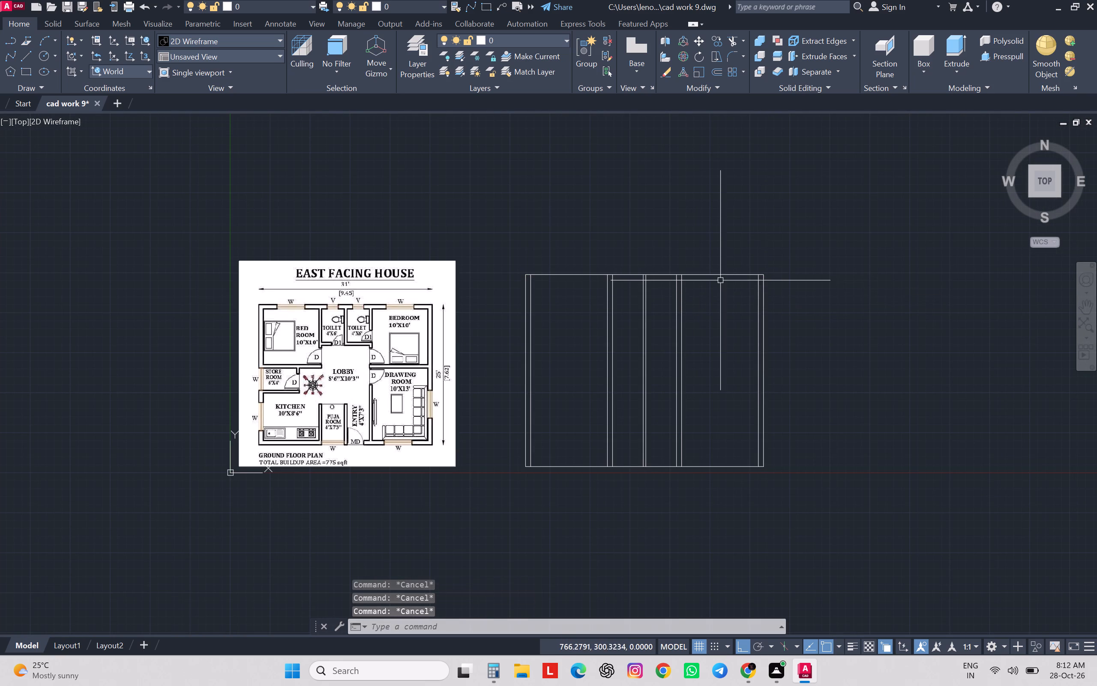
Offset the north outer wall line 8 inches toward the inside of the house.
scroll(720, 280, up, 1)
click(724, 271)
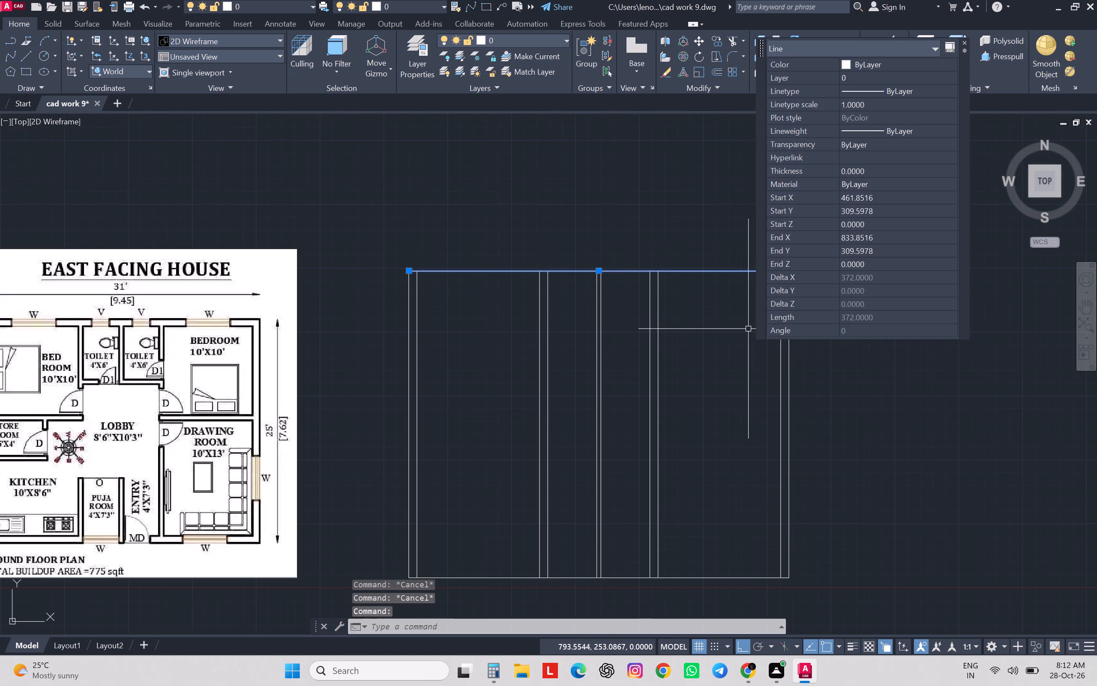
key(o)
key(Return)
key(8)
key(Return)
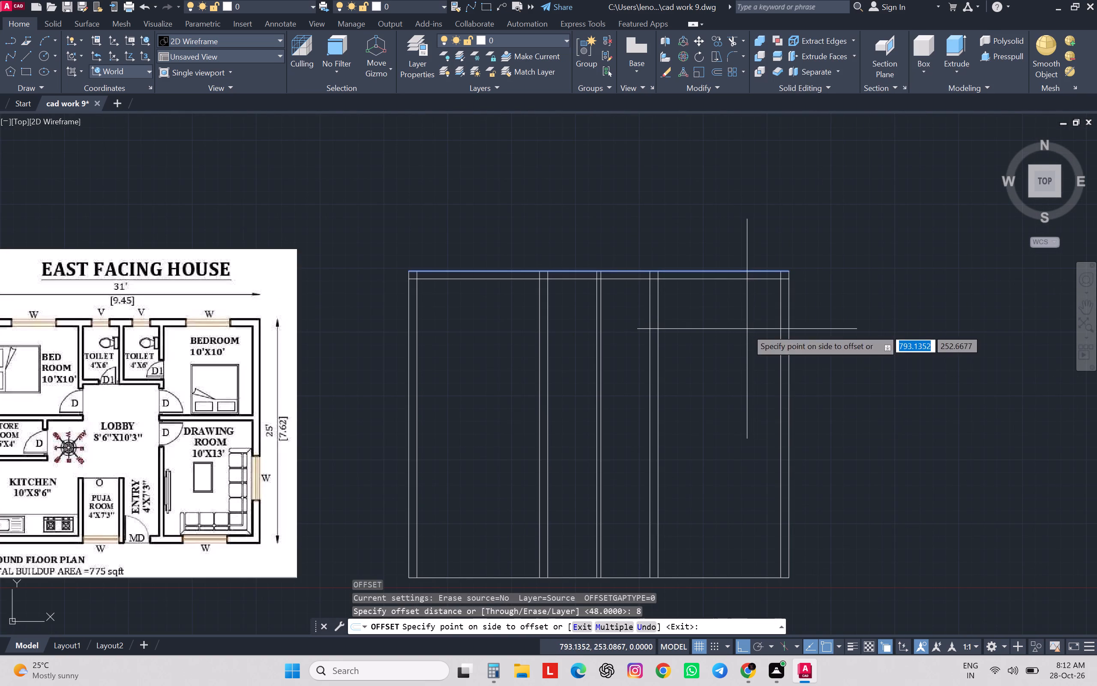
click(716, 374)
scroll(723, 340, down, 1)
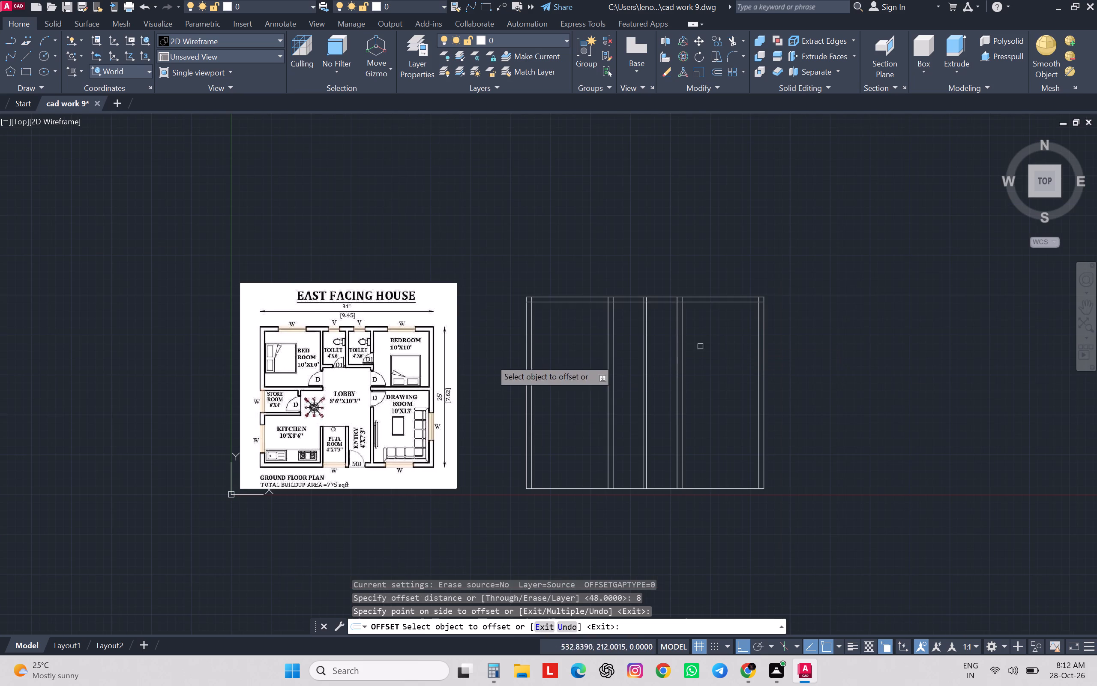
scroll(392, 357, up, 2)
scroll(392, 357, down, 2)
key(Escape)
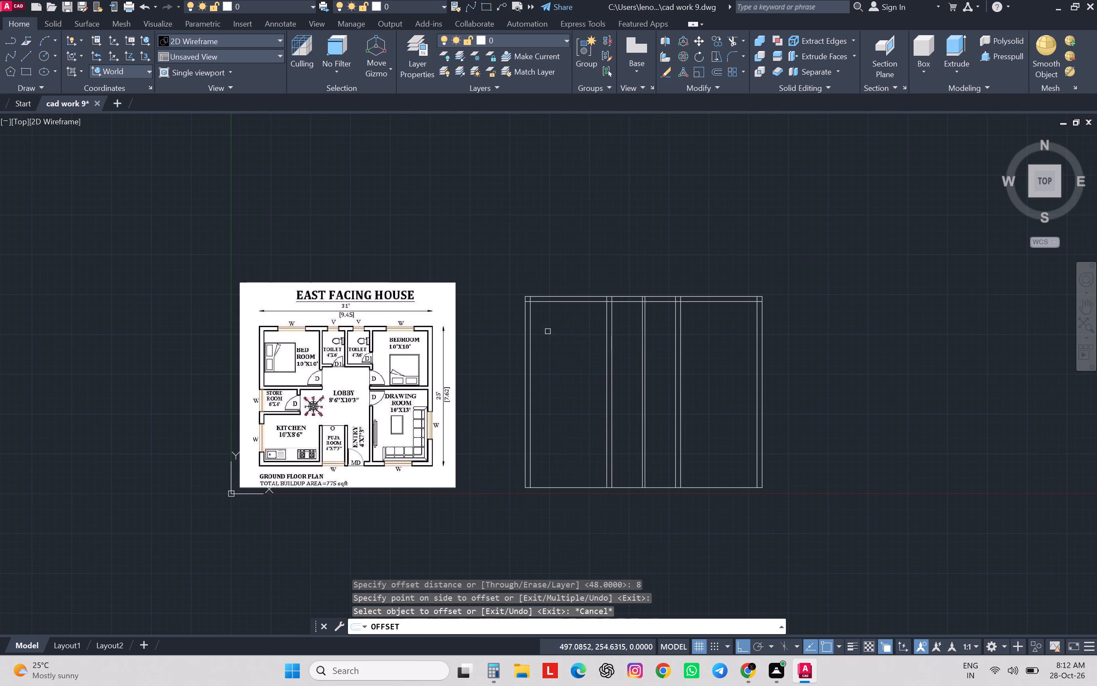
key(Escape)
key(Escape)
key(Escape)
key(Escape)
Offset the north wall's inner line 120 inches south to mark the bedrooms' south side.
key(o)
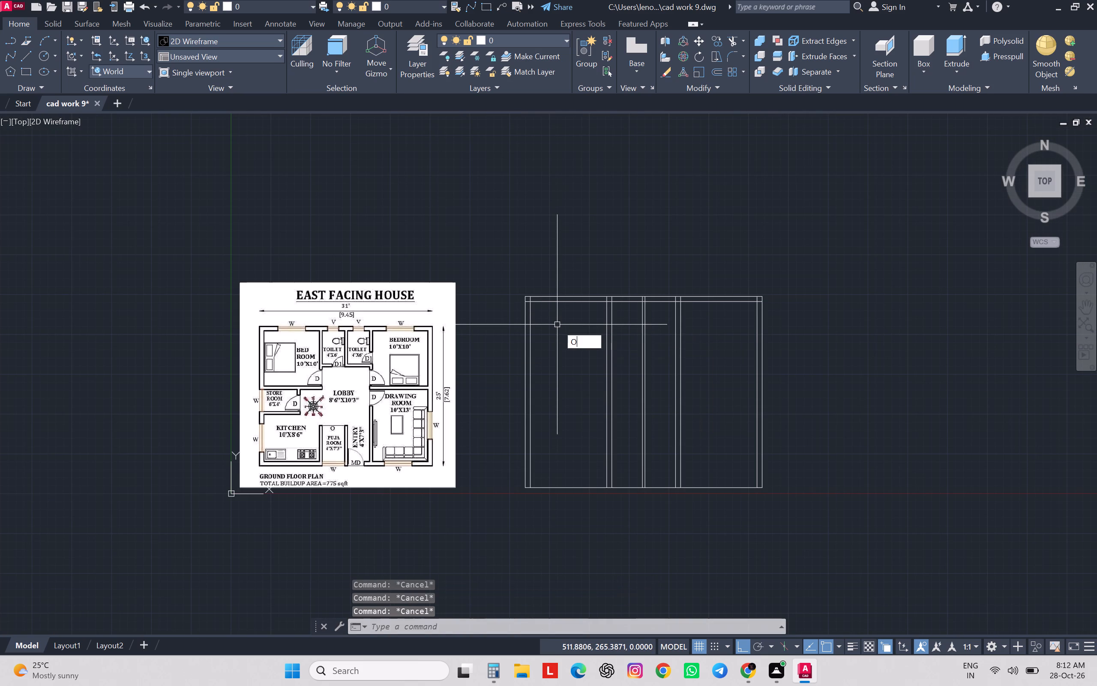
key(Return)
text(120)
key(Return)
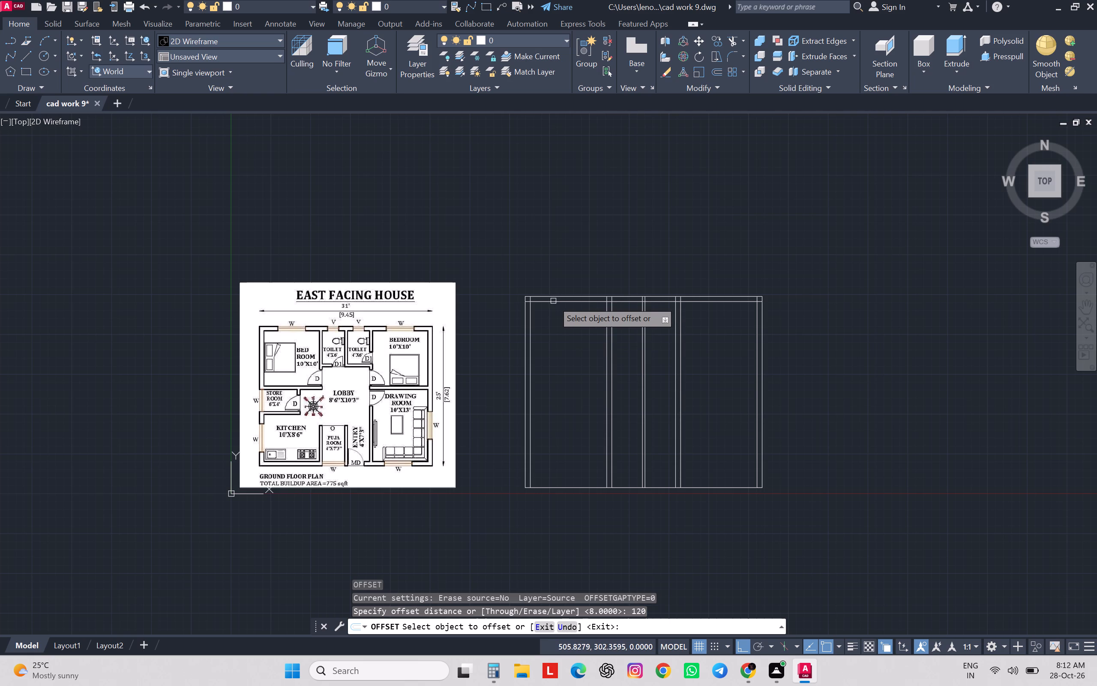
click(553, 301)
click(546, 393)
scroll(542, 391, up, 1)
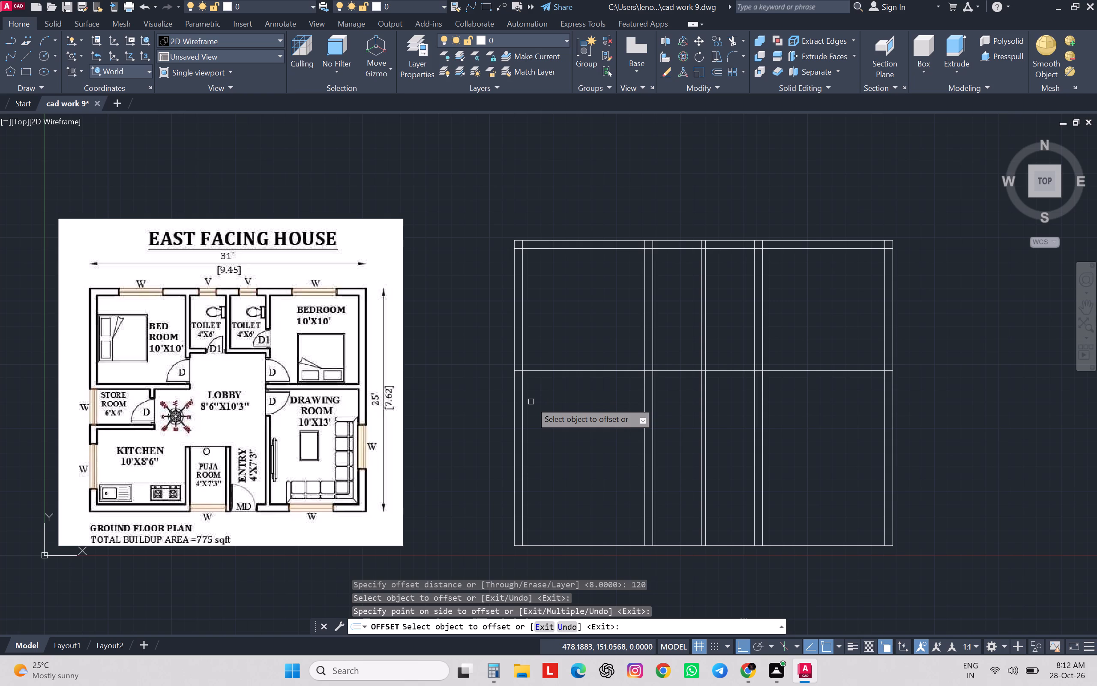
key(Escape)
key(Escape)
key(Escape)
key(Escape)
key(Escape)
Offset the bedrooms' south line 8 inches farther south to give that wall its thickness.
key(o)
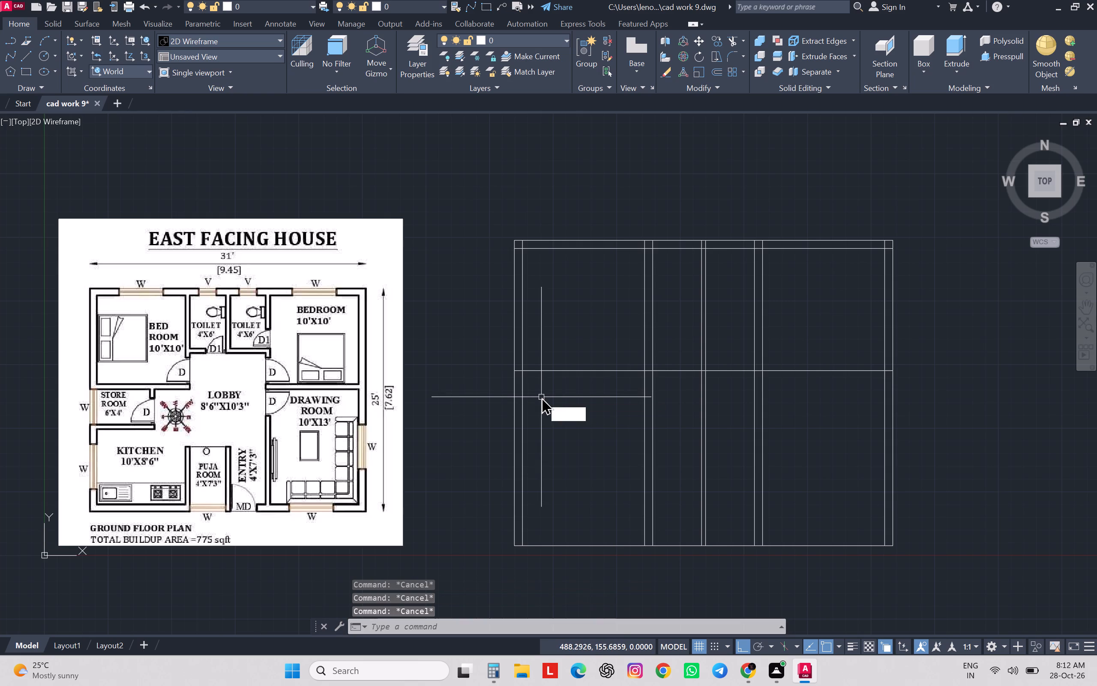
key(Return)
key(8)
key(Return)
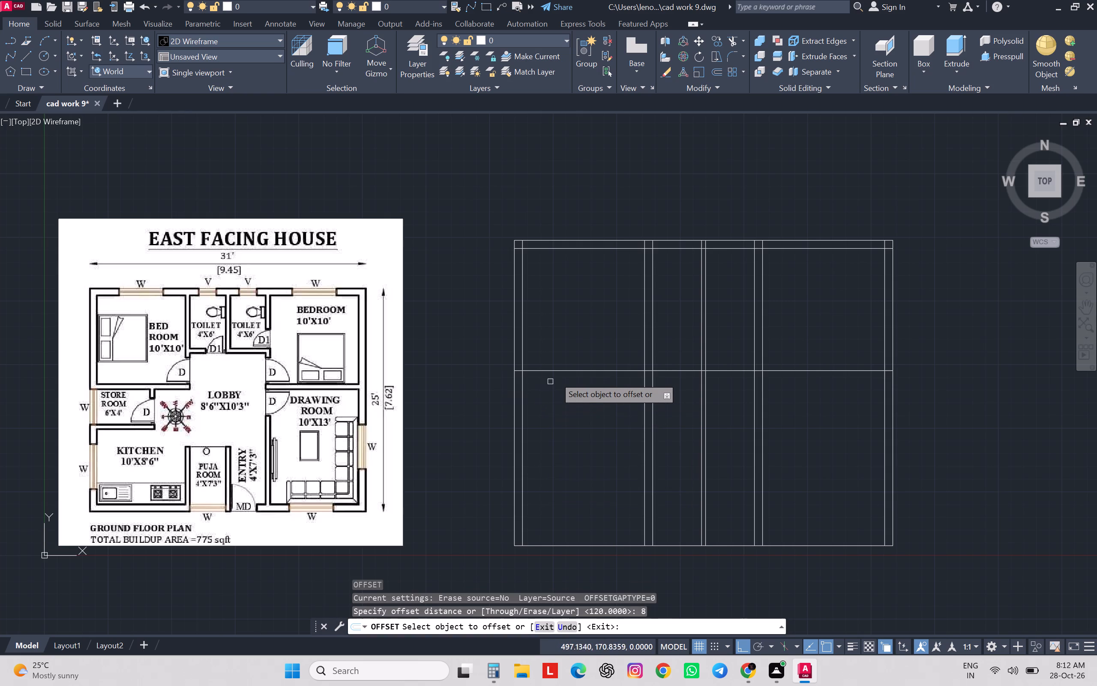
click(560, 373)
click(571, 436)
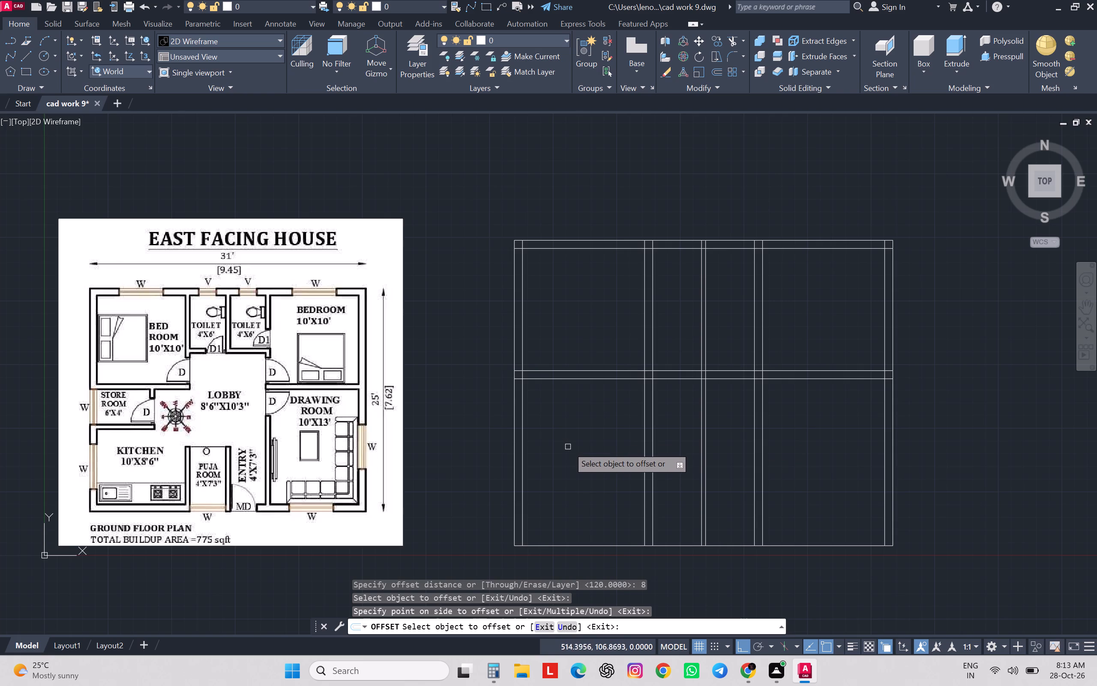
key(Escape)
key(Escape)
key(Escape)
key(Escape)
key(Escape)
key(Escape)
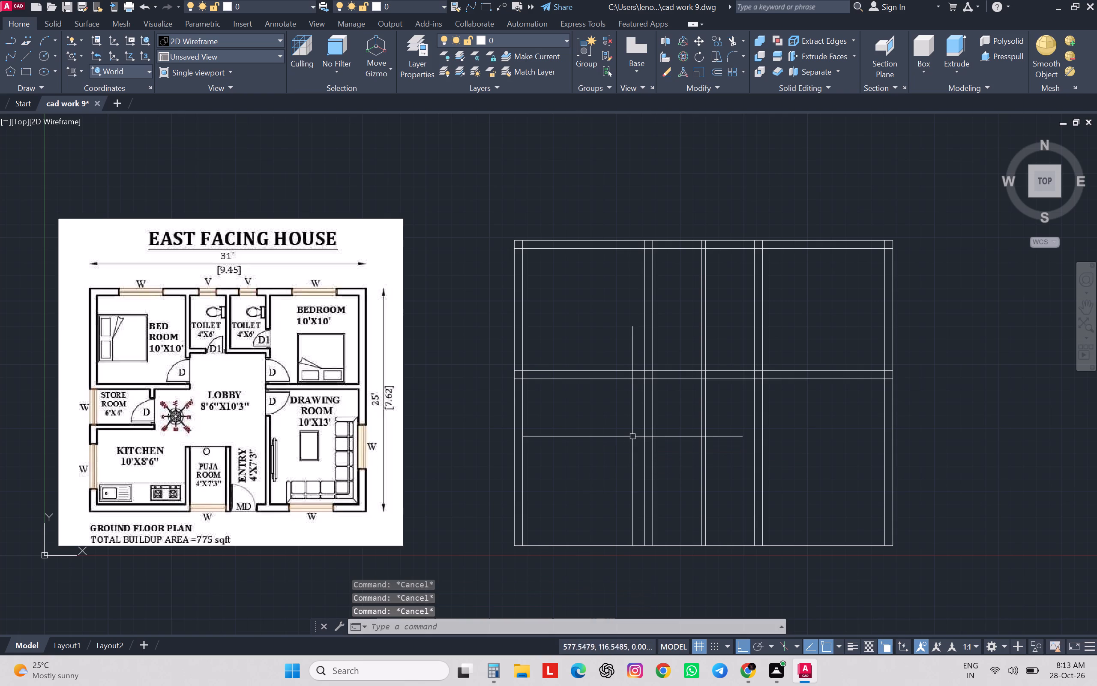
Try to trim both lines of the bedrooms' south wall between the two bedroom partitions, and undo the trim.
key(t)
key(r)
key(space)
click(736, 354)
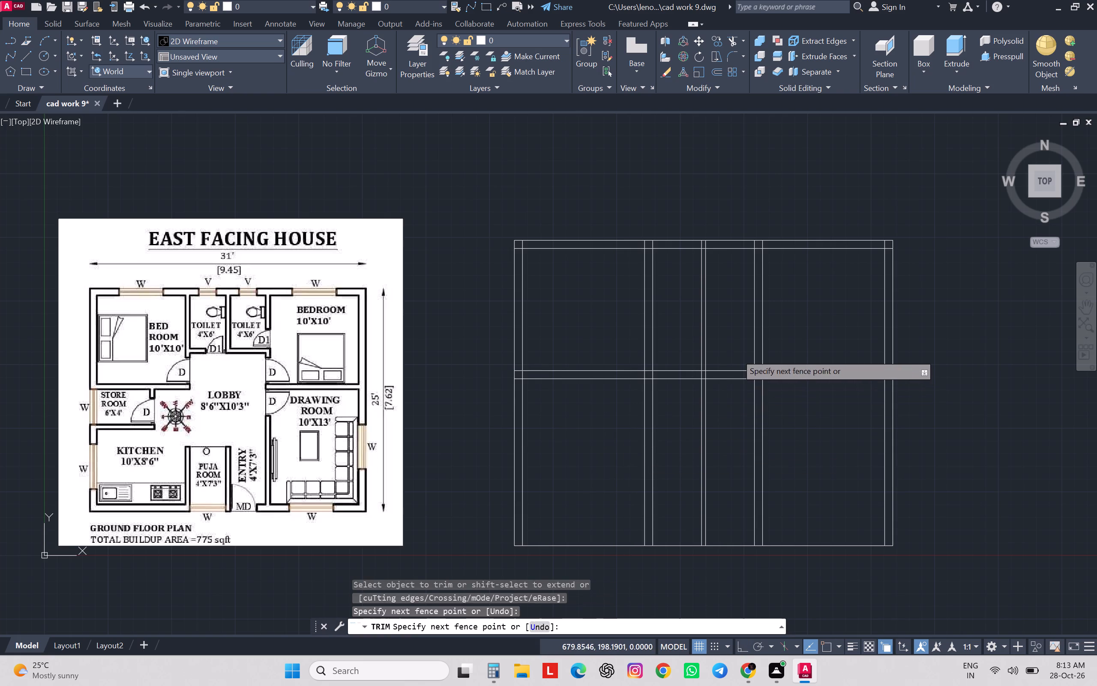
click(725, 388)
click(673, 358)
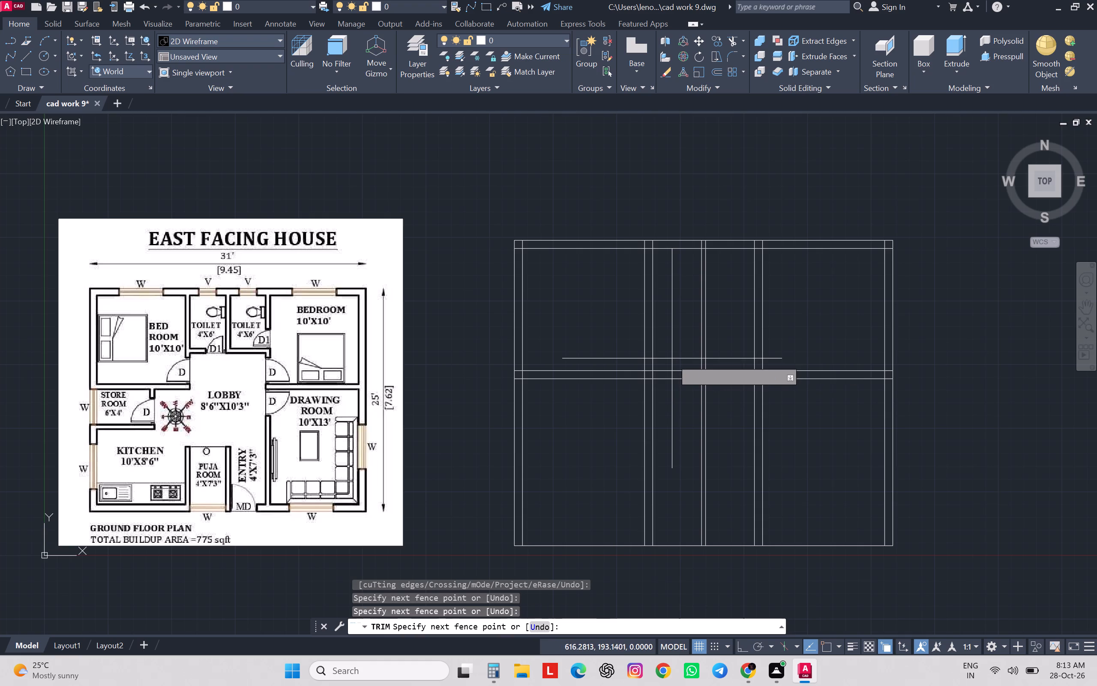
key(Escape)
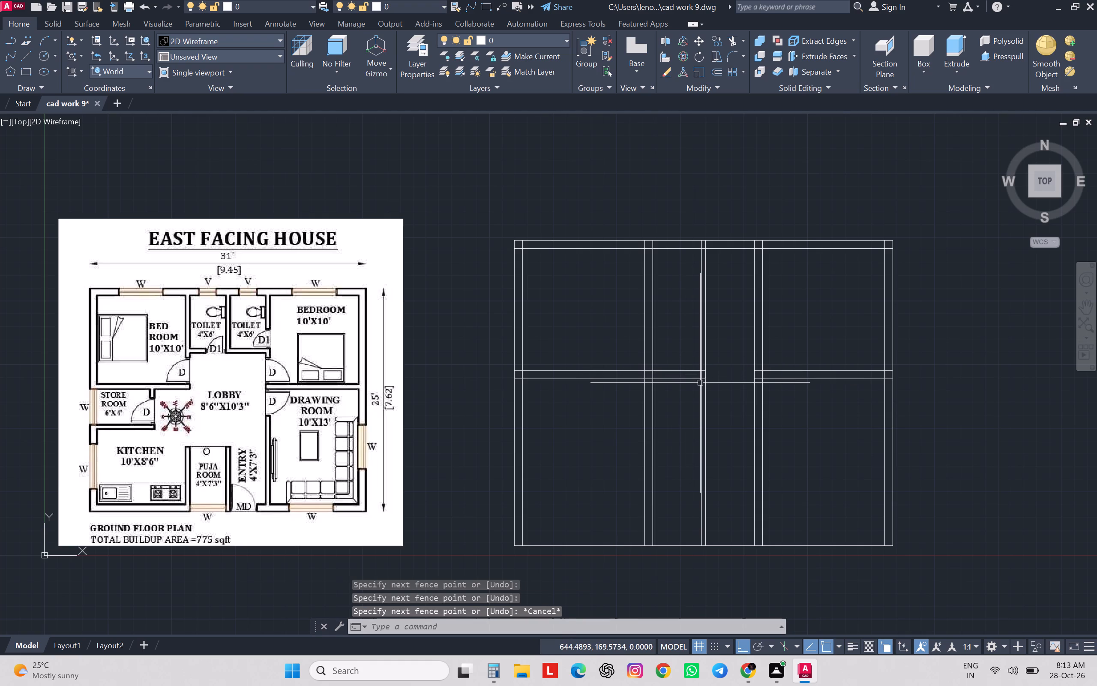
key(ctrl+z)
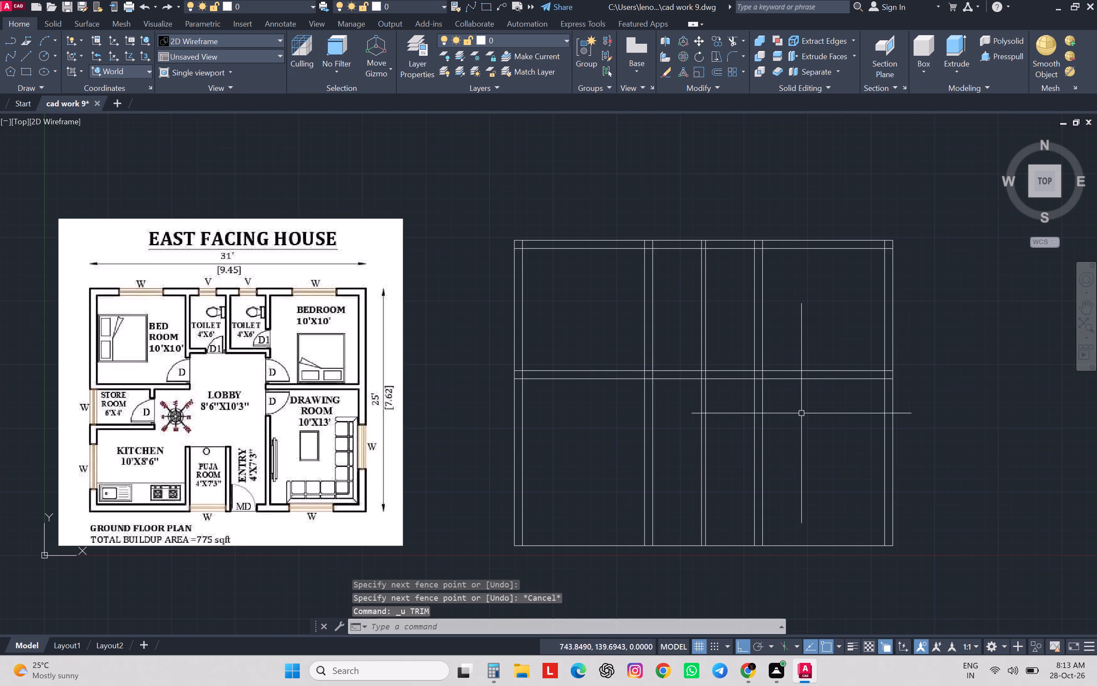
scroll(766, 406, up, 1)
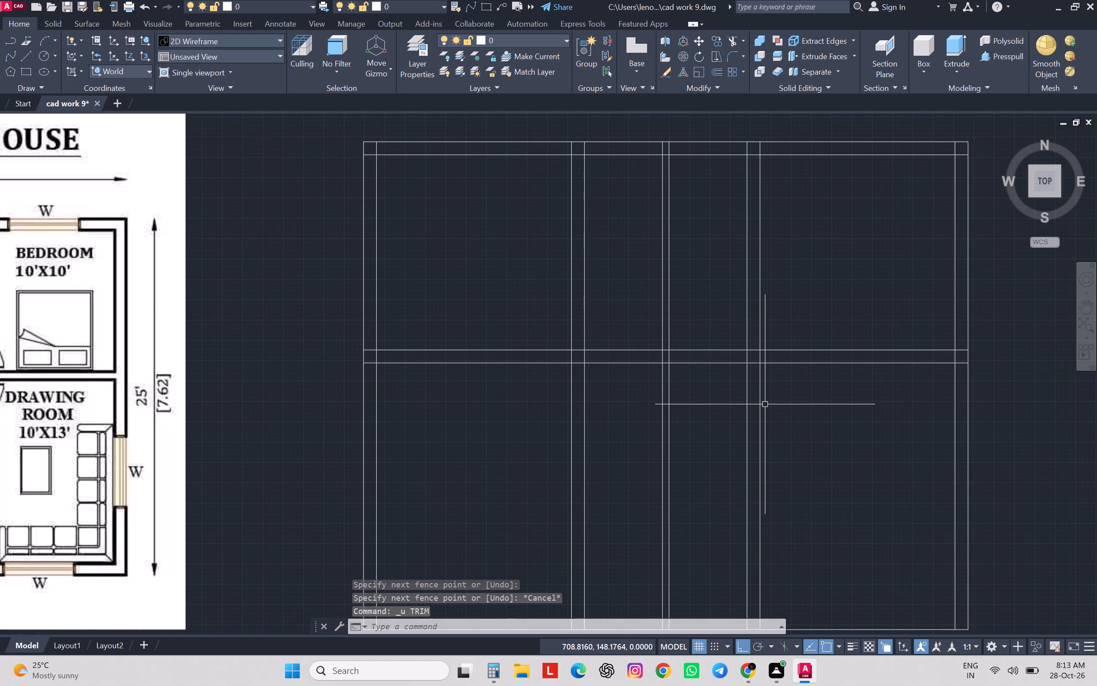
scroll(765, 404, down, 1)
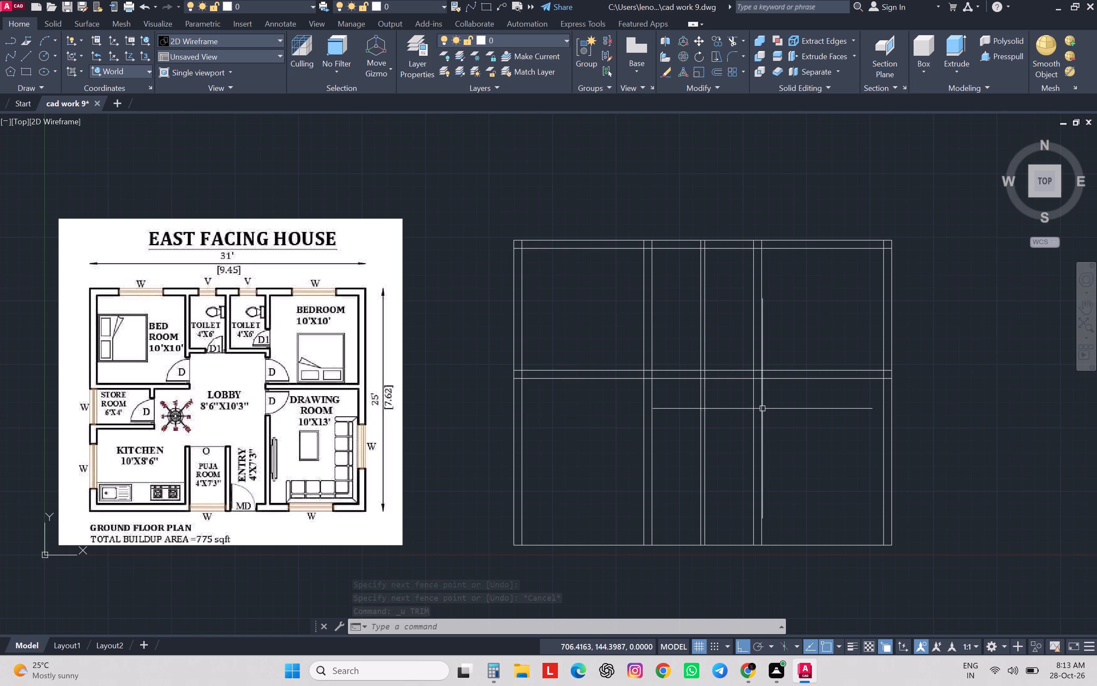
Trim both lines of the bedrooms' south wall on either side of the central toilet partition, between the two bedroom partitions.
click(737, 353)
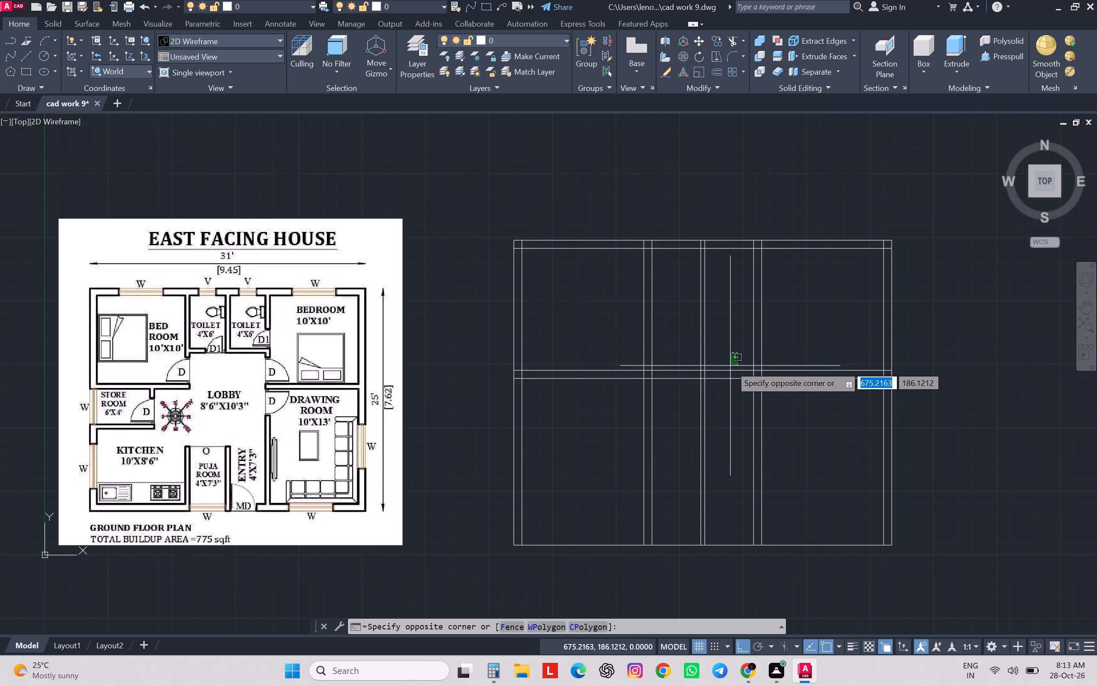
key(Escape)
key(t)
key(r)
key(space)
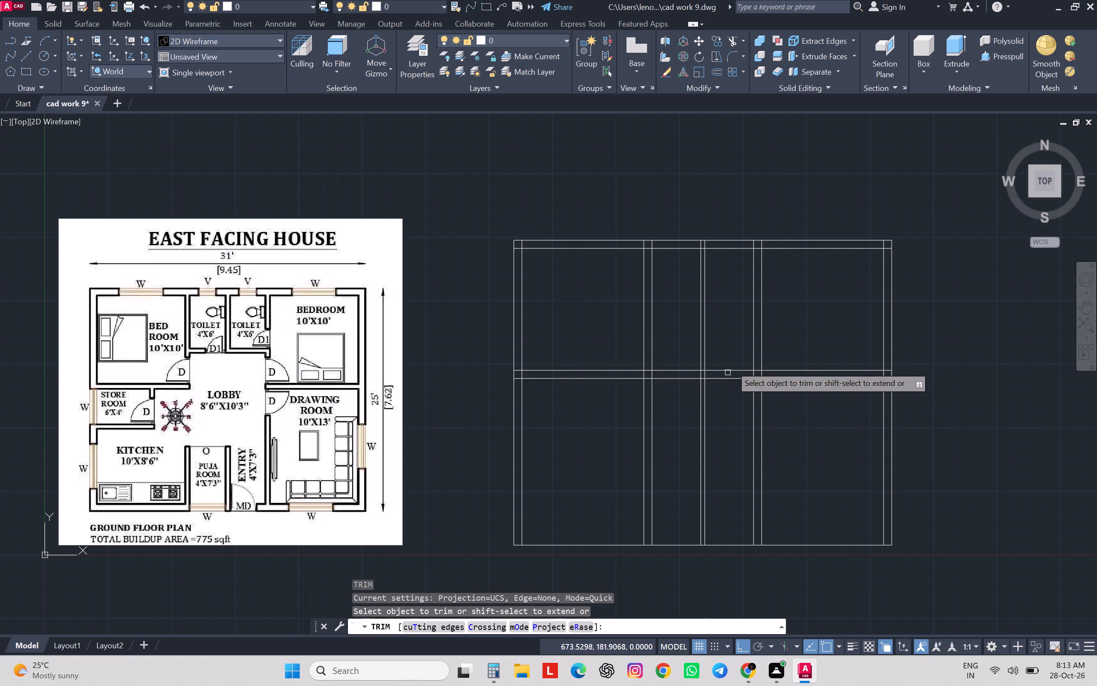
click(731, 364)
drag(720, 410, 723, 404)
click(660, 355)
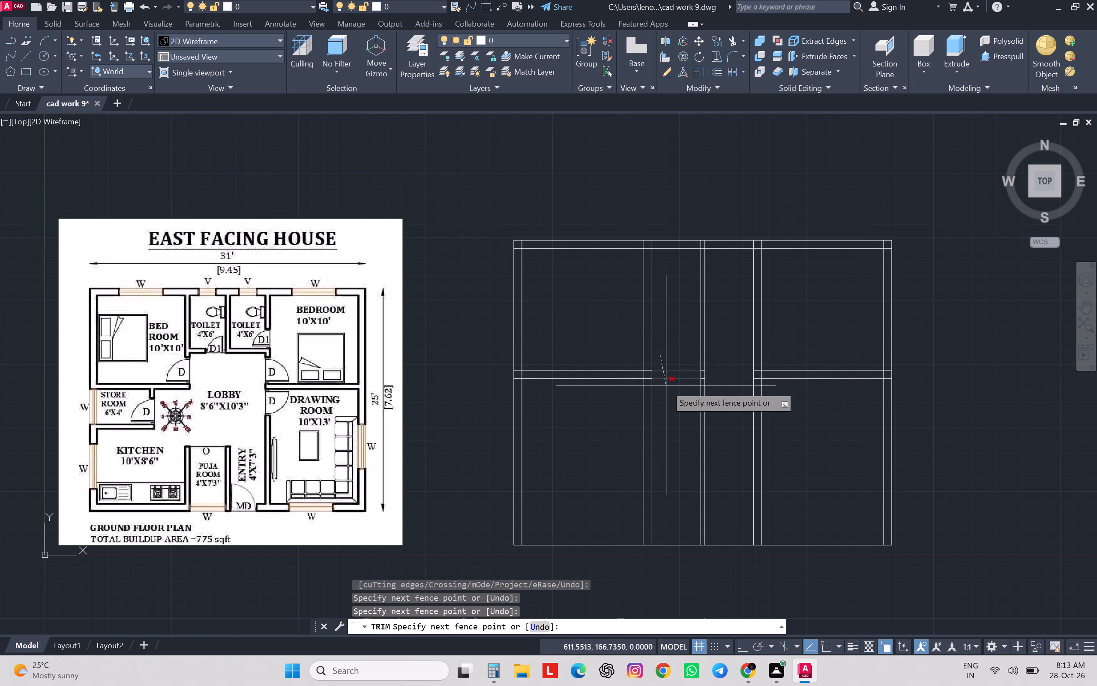
click(666, 385)
Trim the north wall's inner line where it crosses the thickness of the toilet partition and both bedroom partitions.
scroll(666, 193, up, 3)
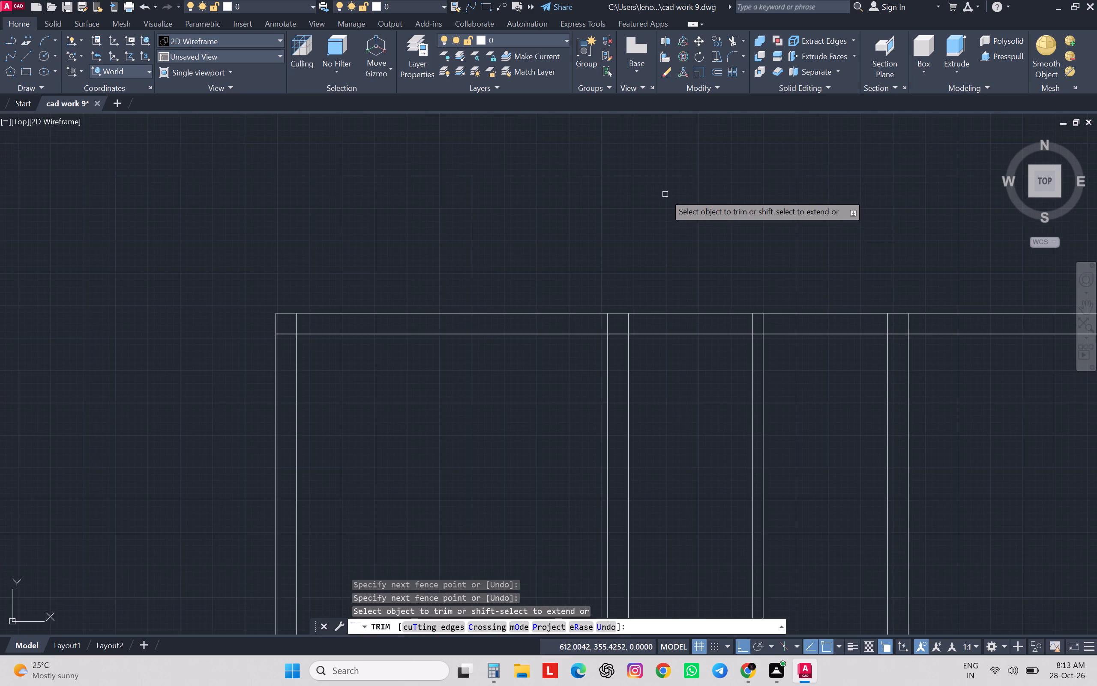
scroll(665, 194, down, 2)
scroll(662, 203, up, 2)
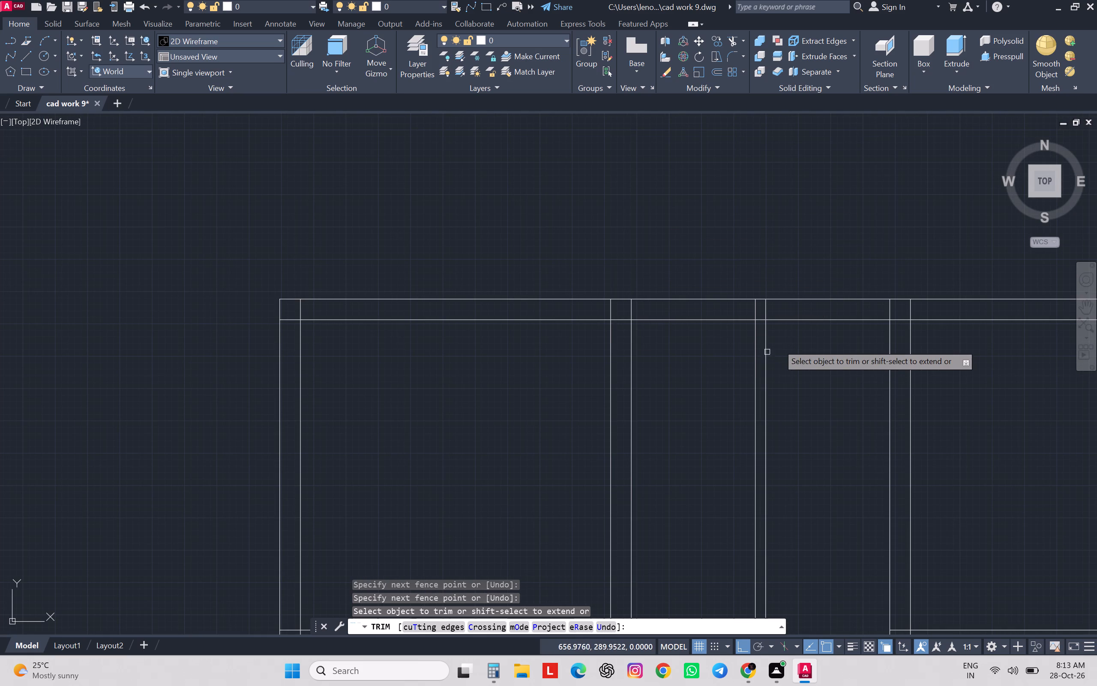
scroll(770, 307, up, 3)
scroll(767, 305, down, 4)
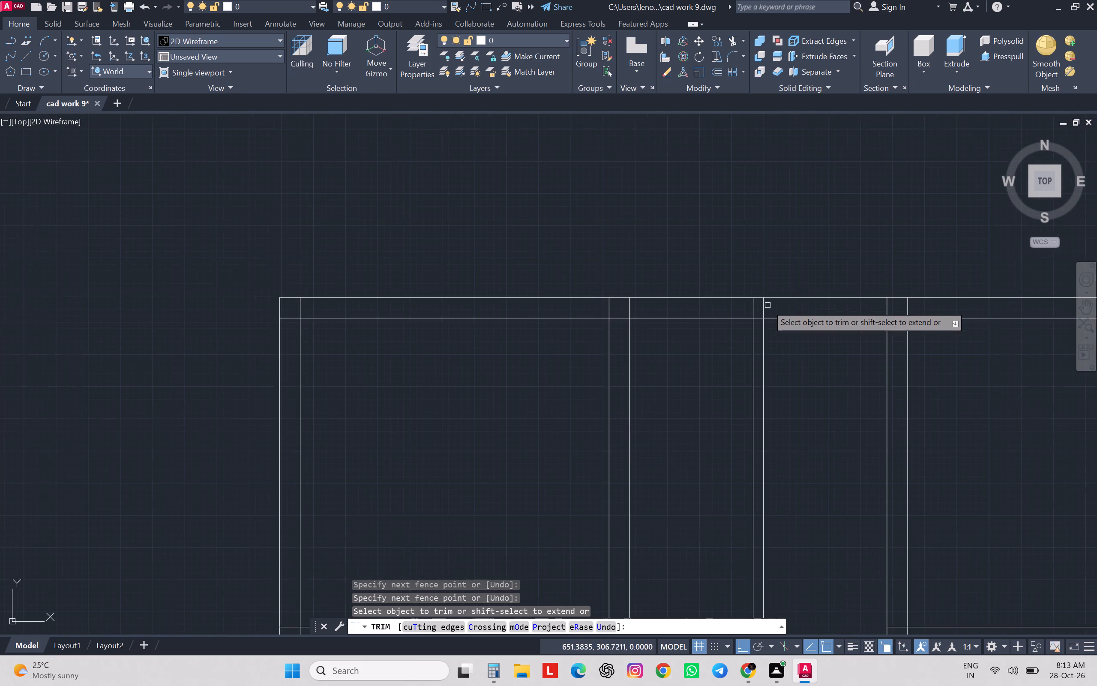
scroll(767, 305, down, 2)
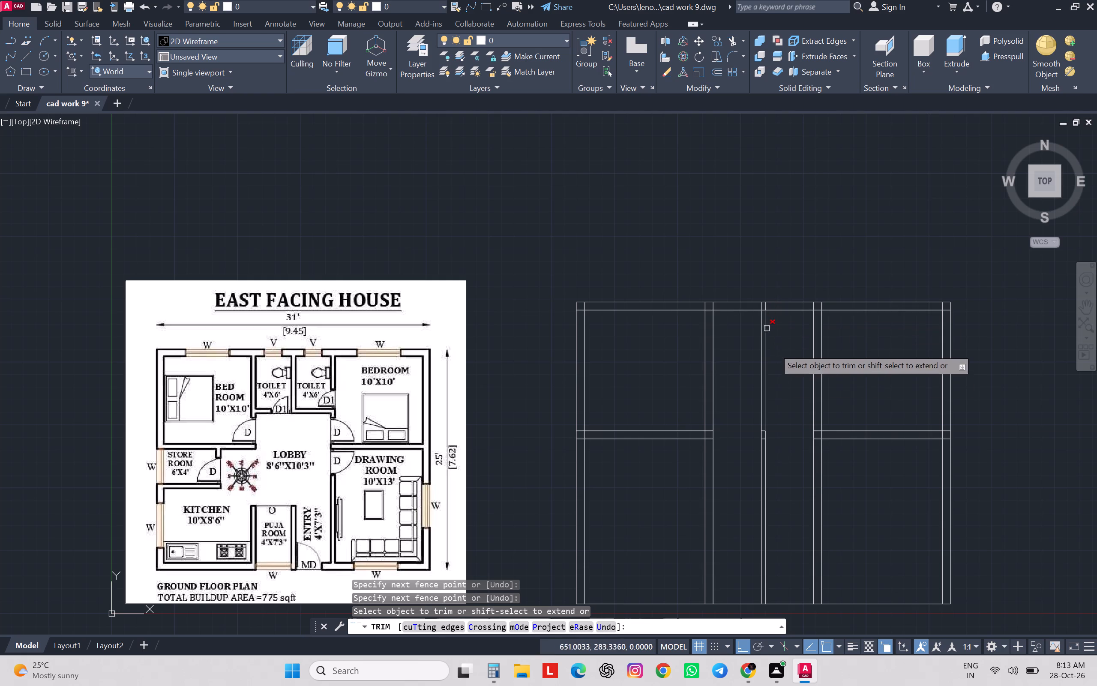
scroll(756, 315, up, 3)
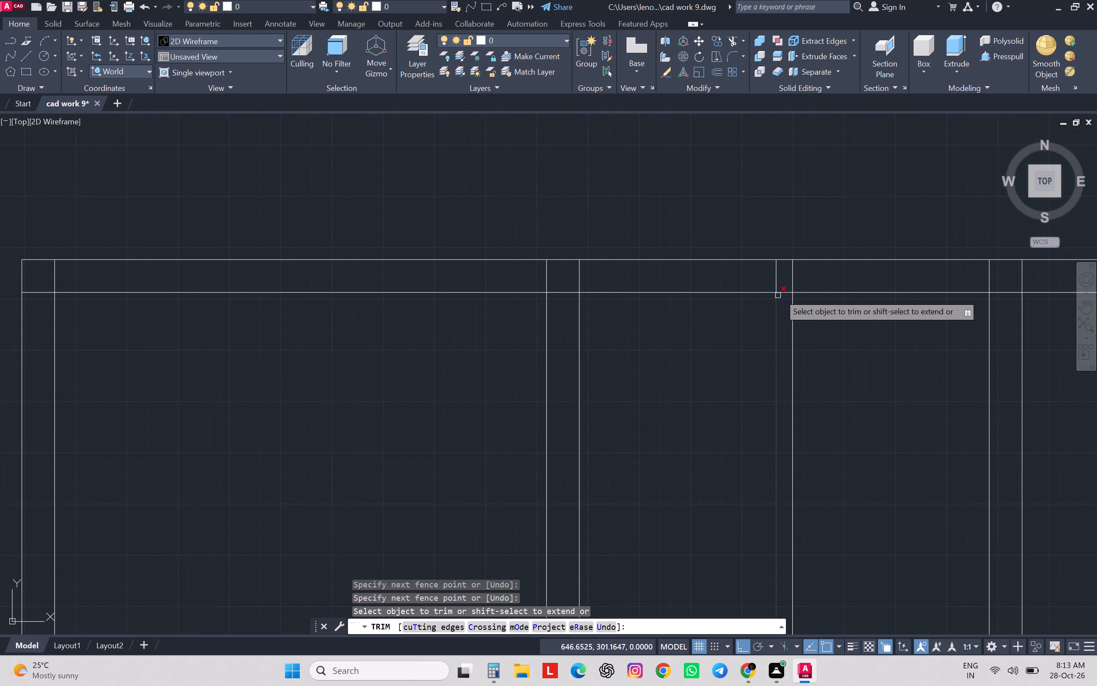
click(782, 293)
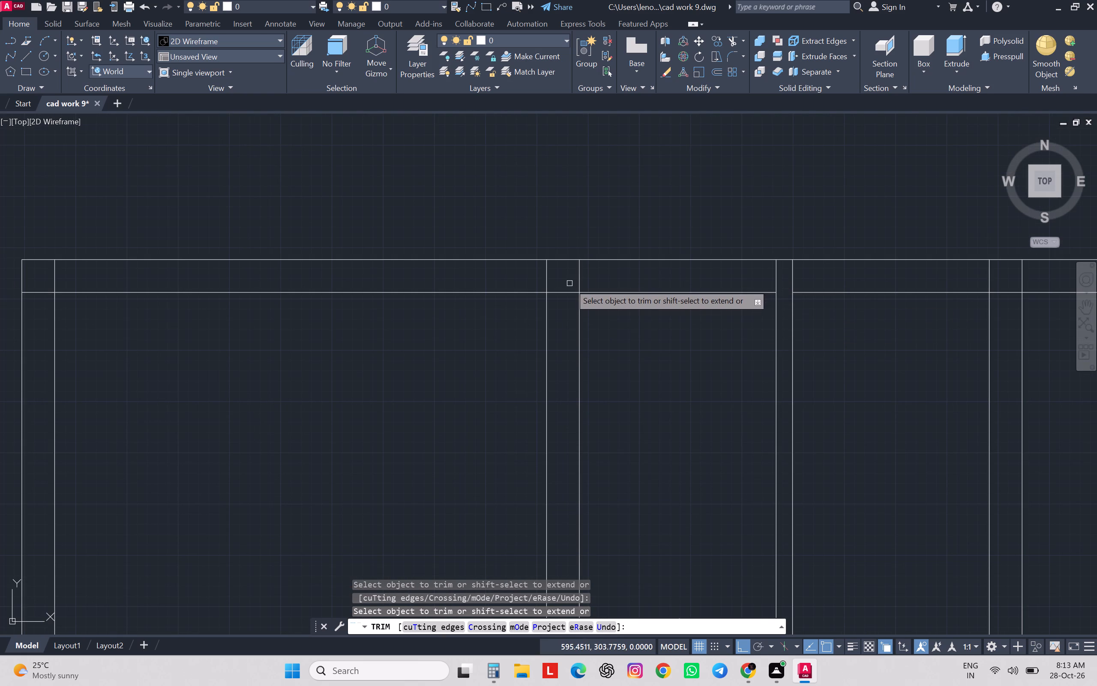
click(569, 283)
click(569, 293)
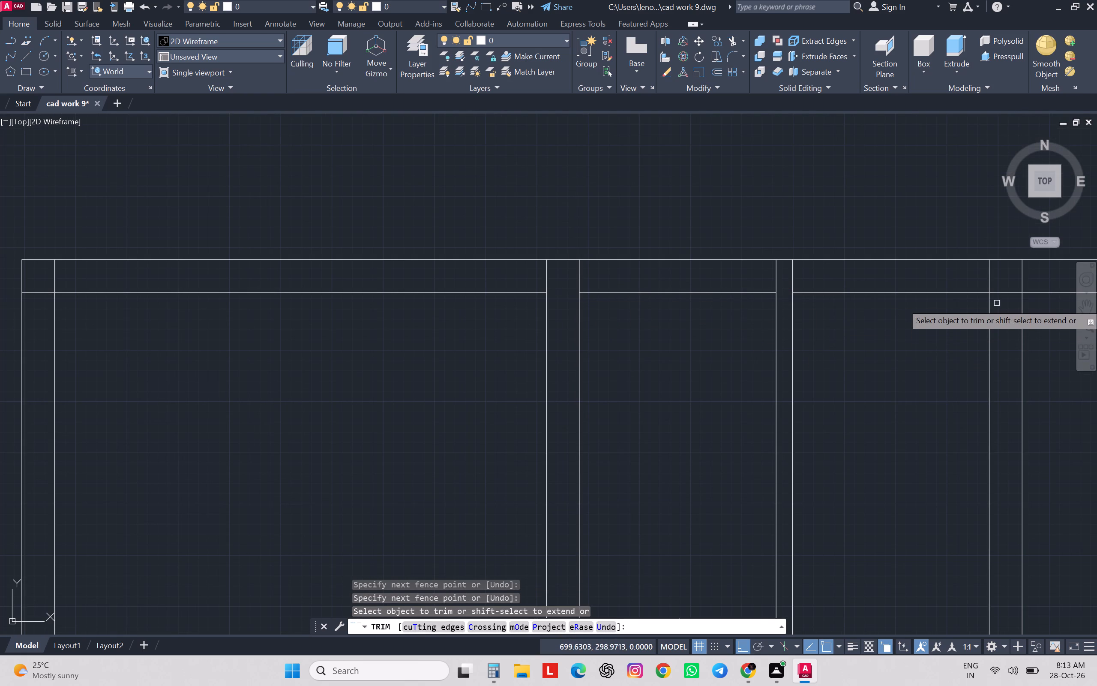
click(1012, 292)
scroll(805, 208, down, 2)
scroll(874, 312, down, 2)
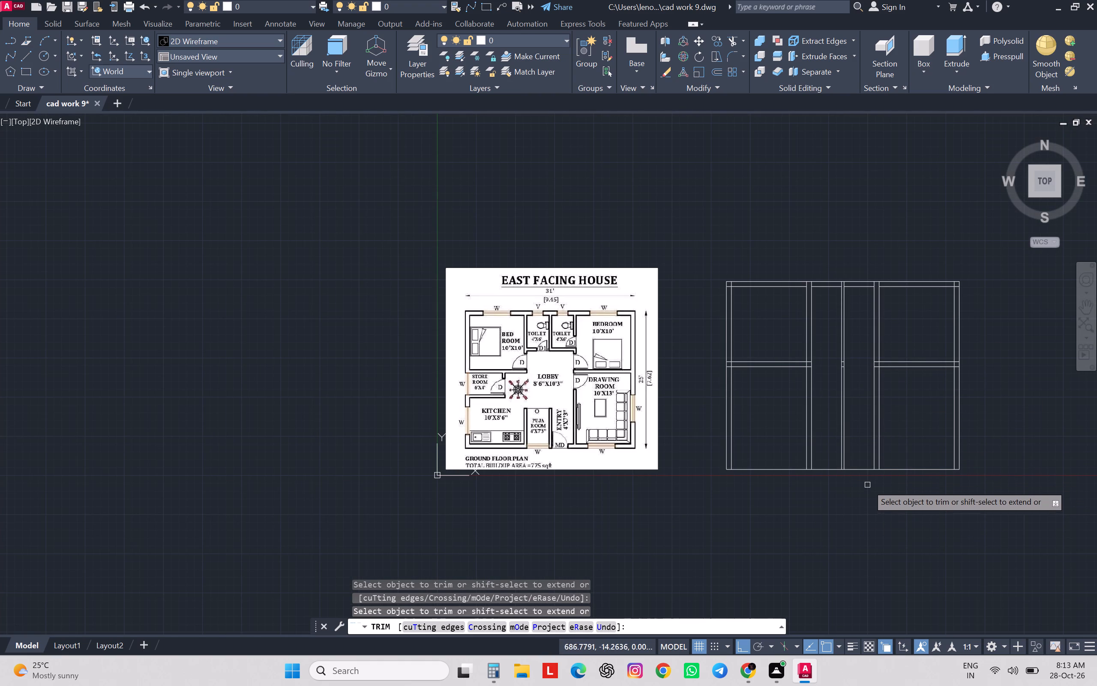
key(Escape)
key(Escape)
key(Escape)
key(Escape)
key(Escape)
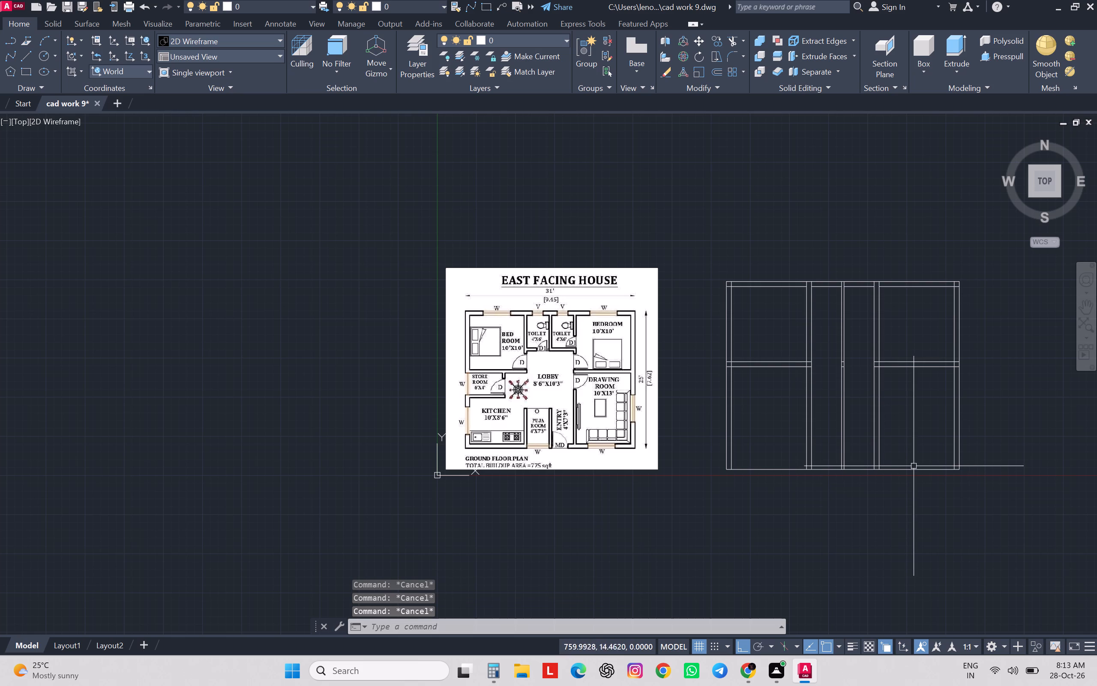
Offset the south outer wall line 8 inches toward the inside of the house.
key(o)
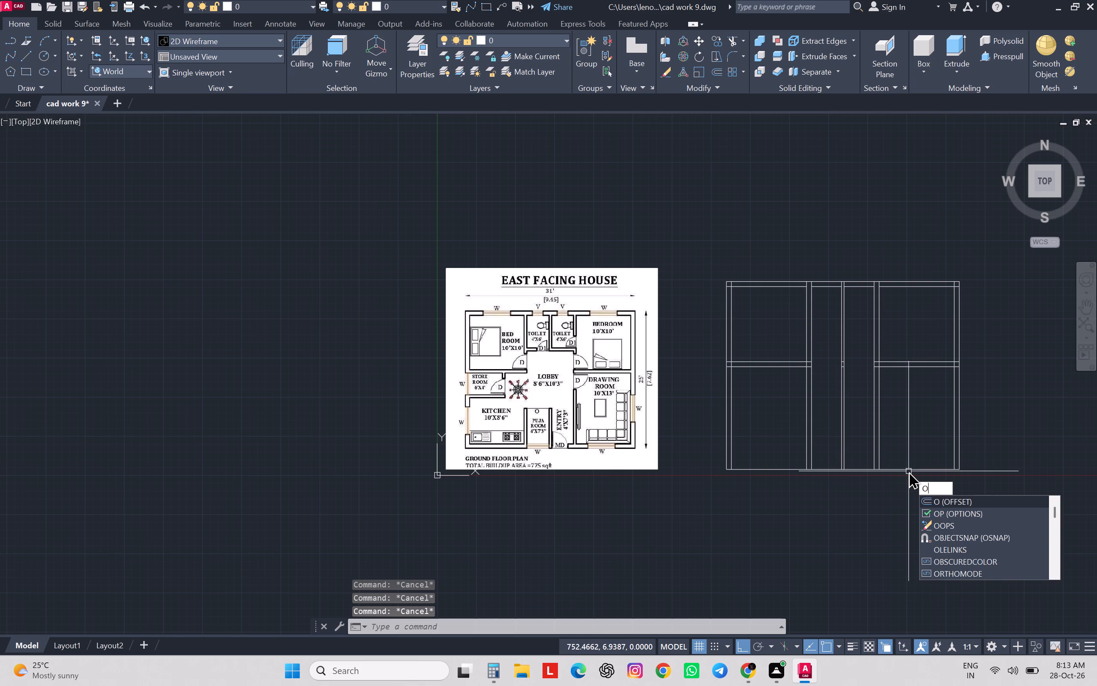
key(Return)
key(8)
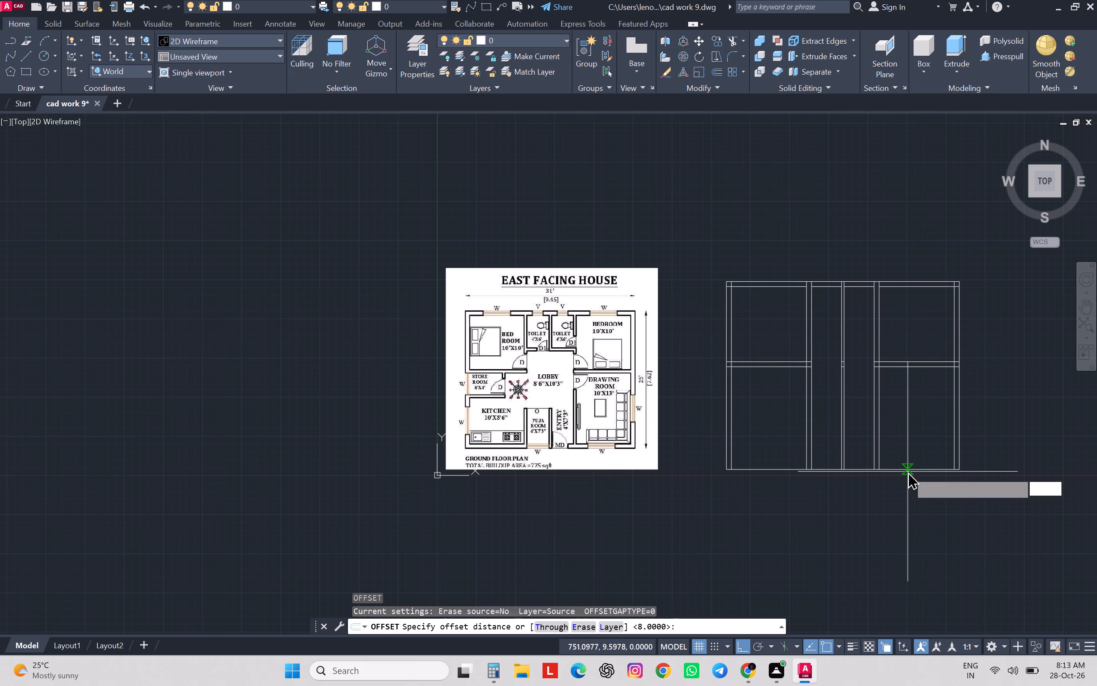
key(Return)
scroll(912, 466, up, 3)
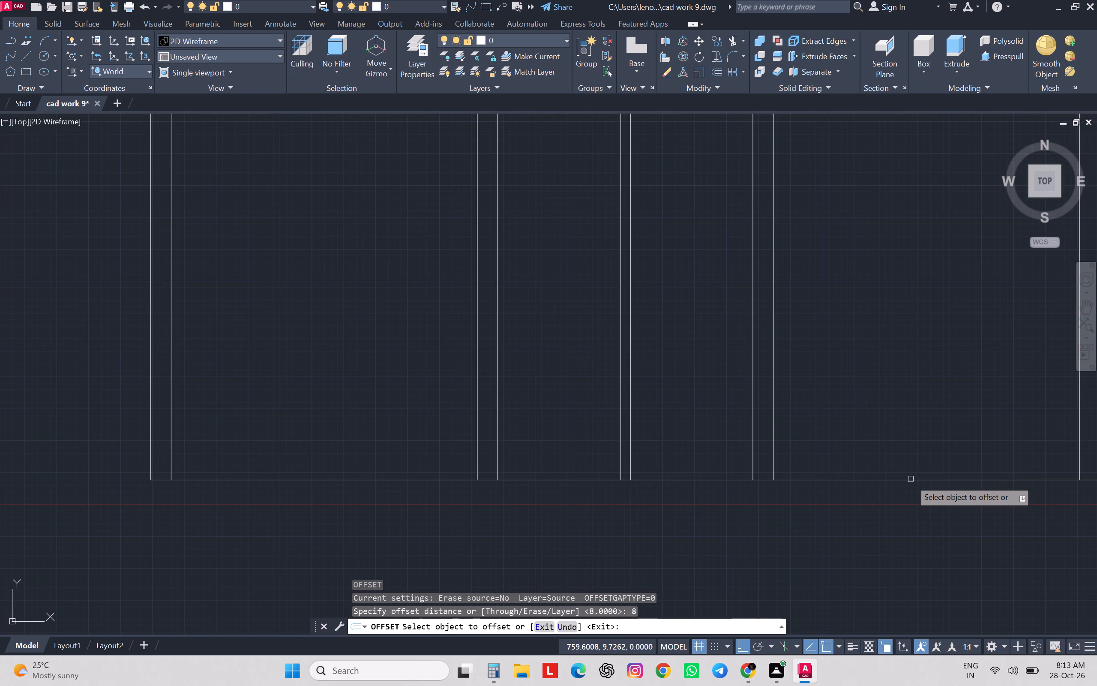
click(911, 480)
click(912, 427)
scroll(912, 421, down, 1)
scroll(906, 479, down, 1)
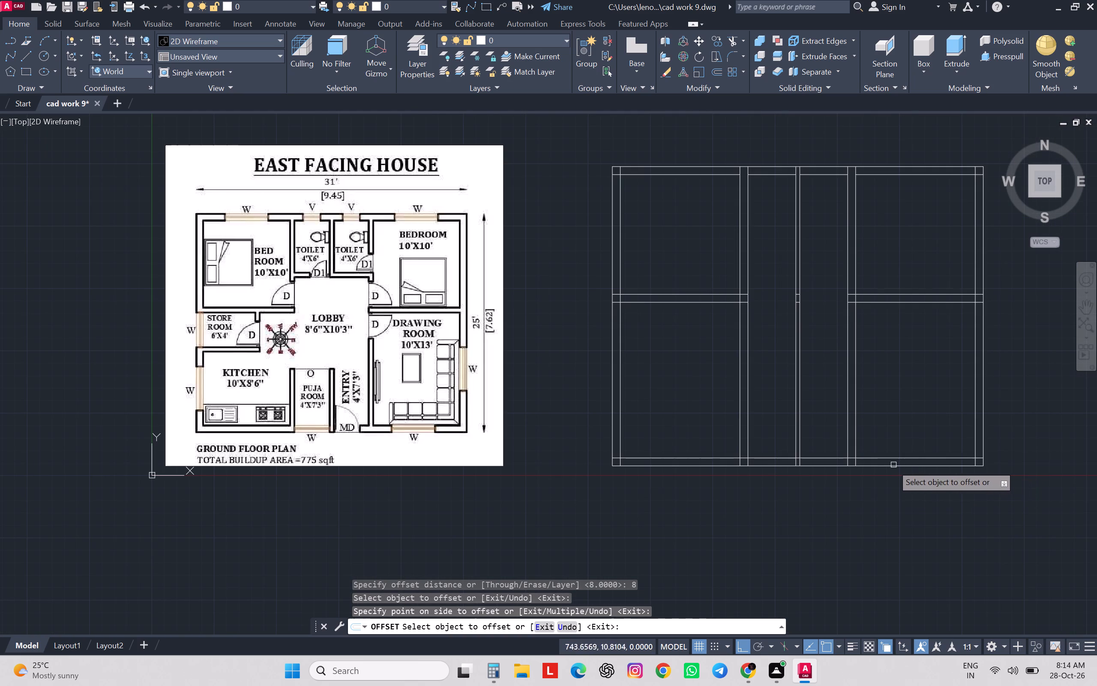
key(Escape)
key(Escape)
key(Escape)
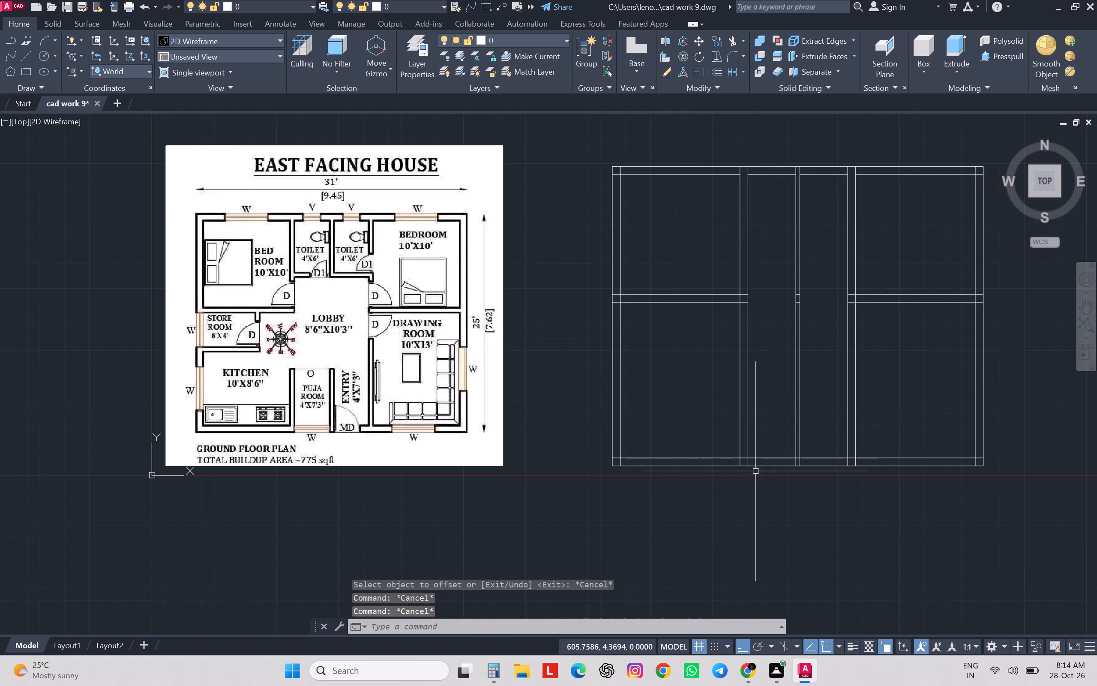
key(Escape)
key(Escape)
Trim the south wall's inner line where it crosses the thickness of the west bedroom partition.
text(tr)
key(space)
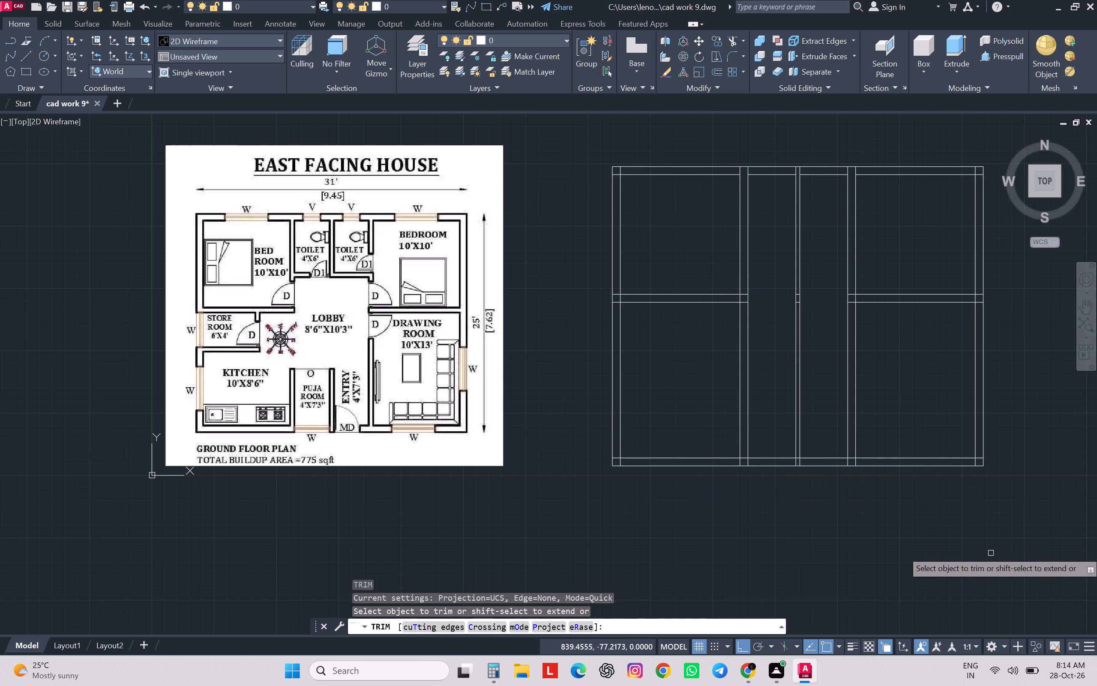
scroll(764, 464, up, 2)
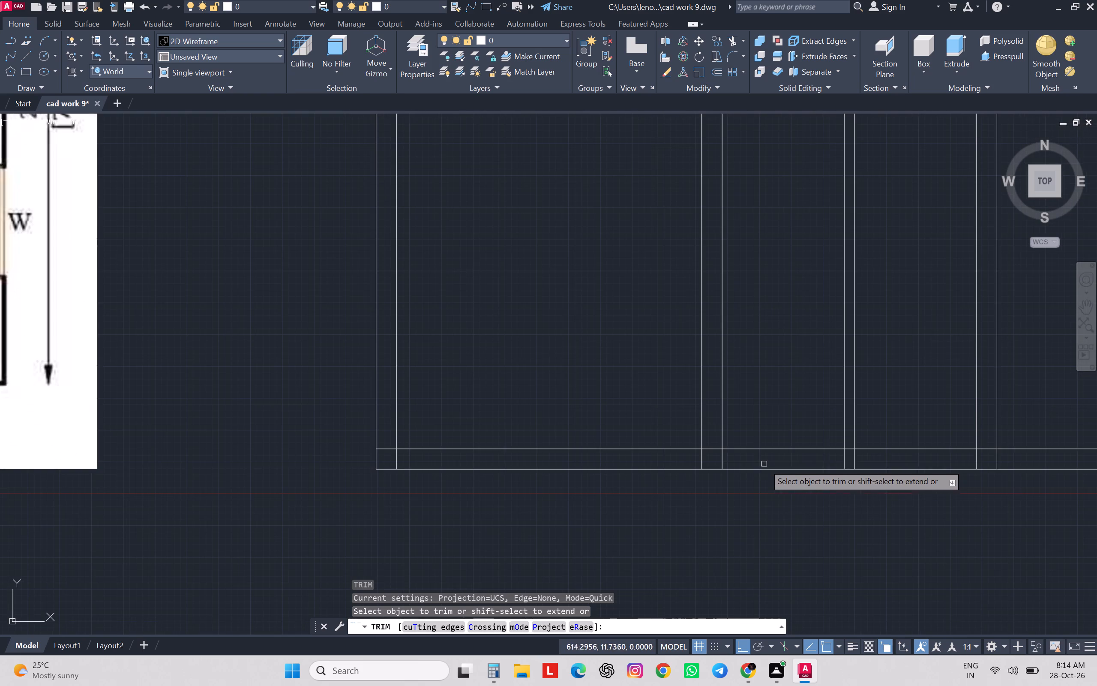
click(716, 448)
scroll(716, 448, down, 3)
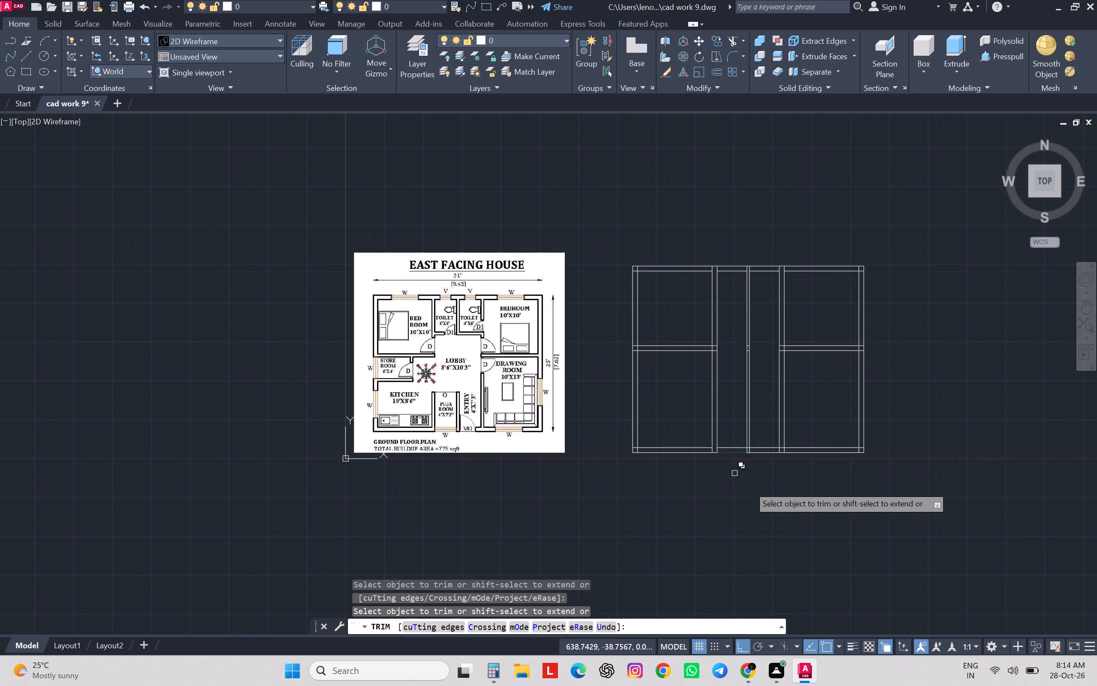
key(Escape)
key(Escape)
key(Escape)
key(Escape)
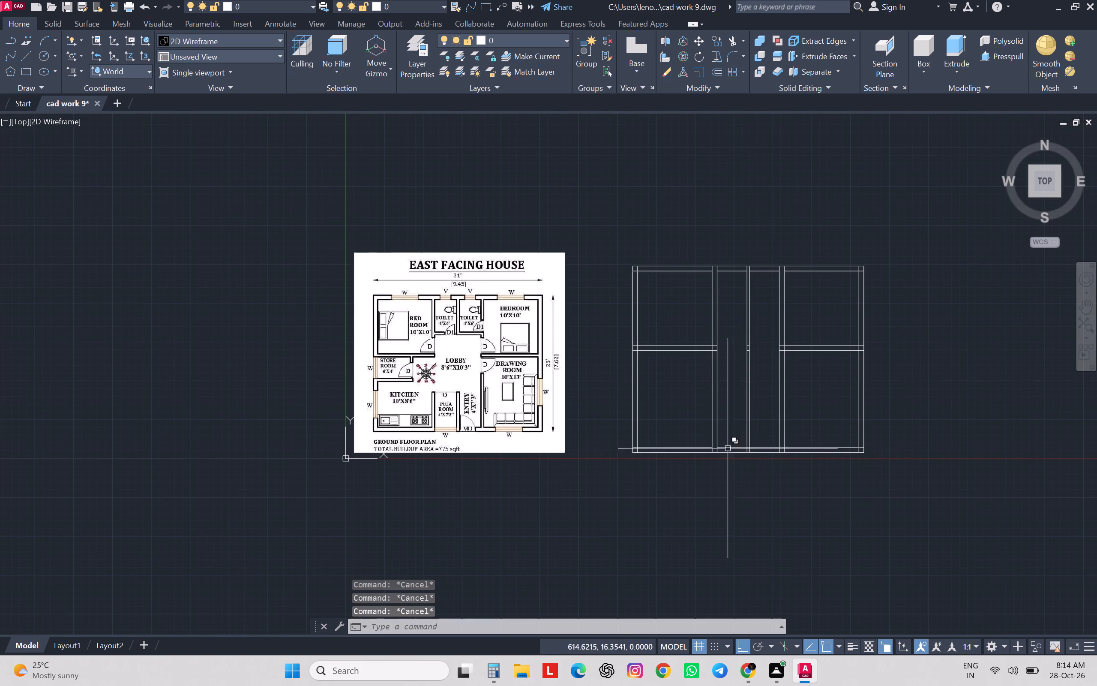
Switch to Chrome and convert 8.6 feet to inches in the length converter, for the kitchen depth.
scroll(711, 439, up, 1)
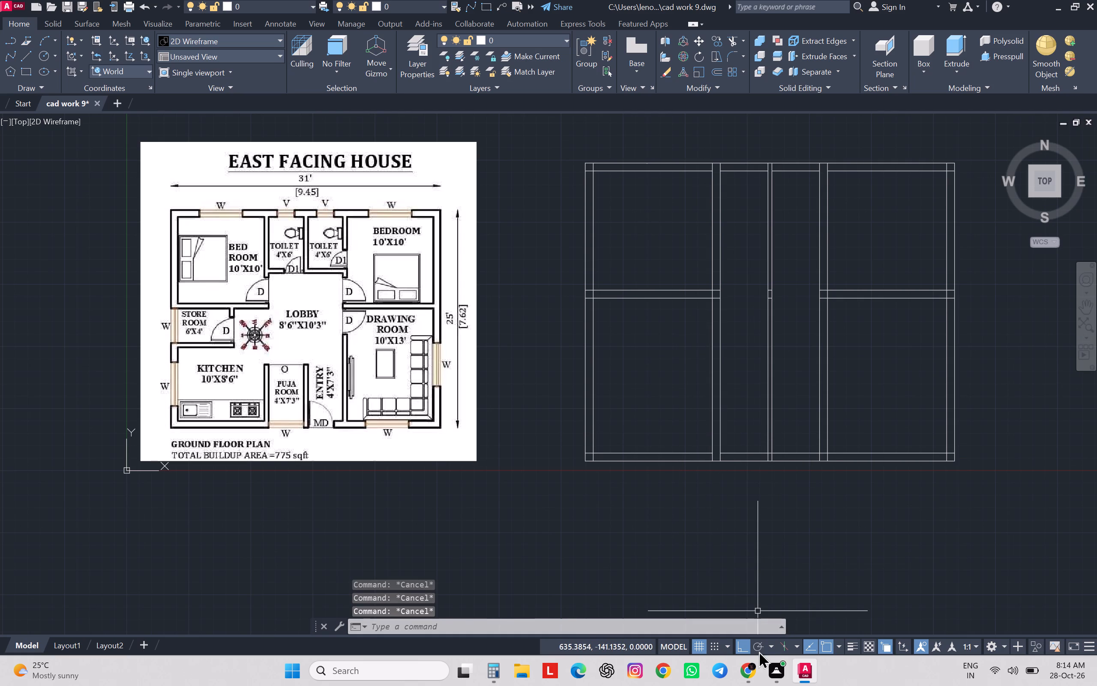
click(741, 681)
click(757, 665)
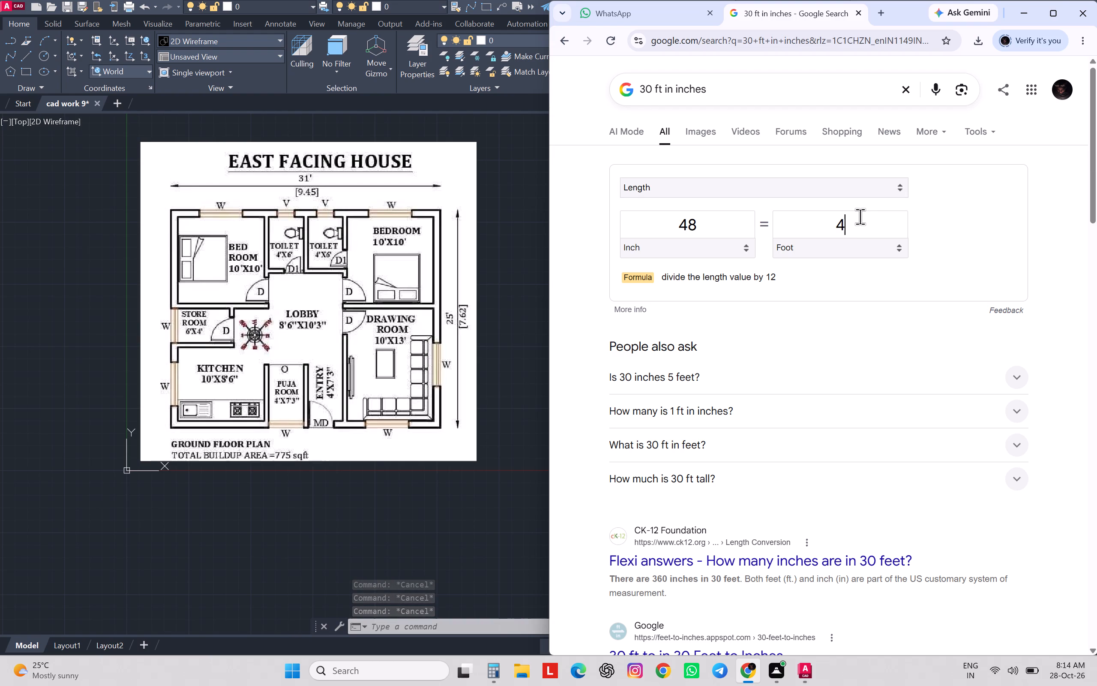
drag(858, 219, 817, 224)
text(8.6)
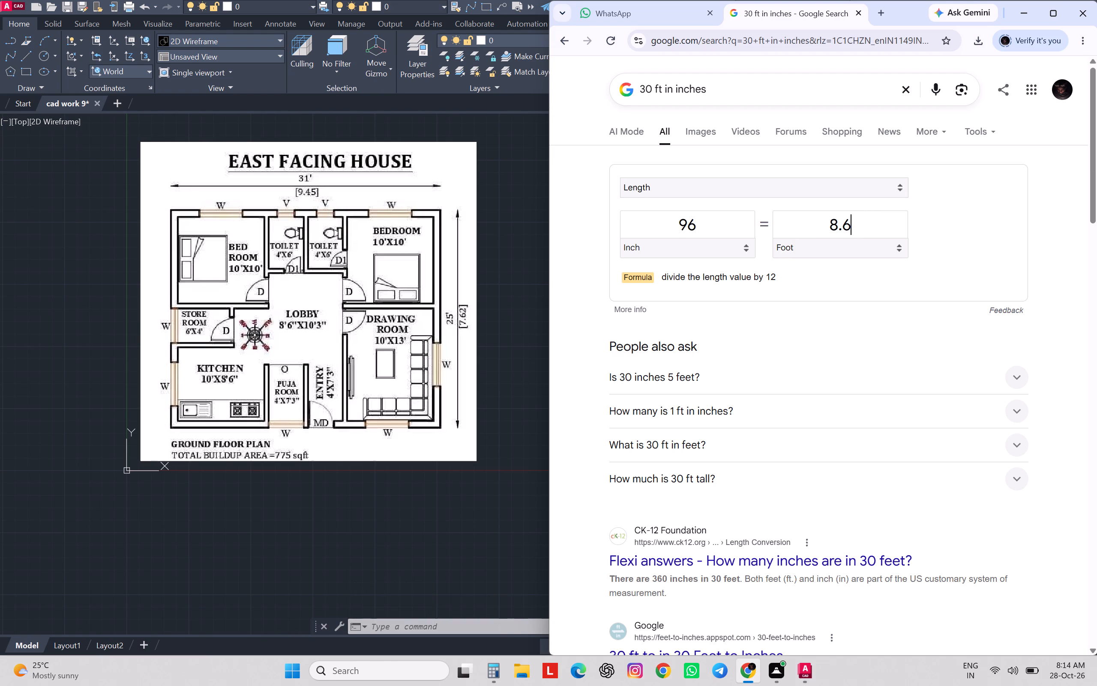
click(1020, 12)
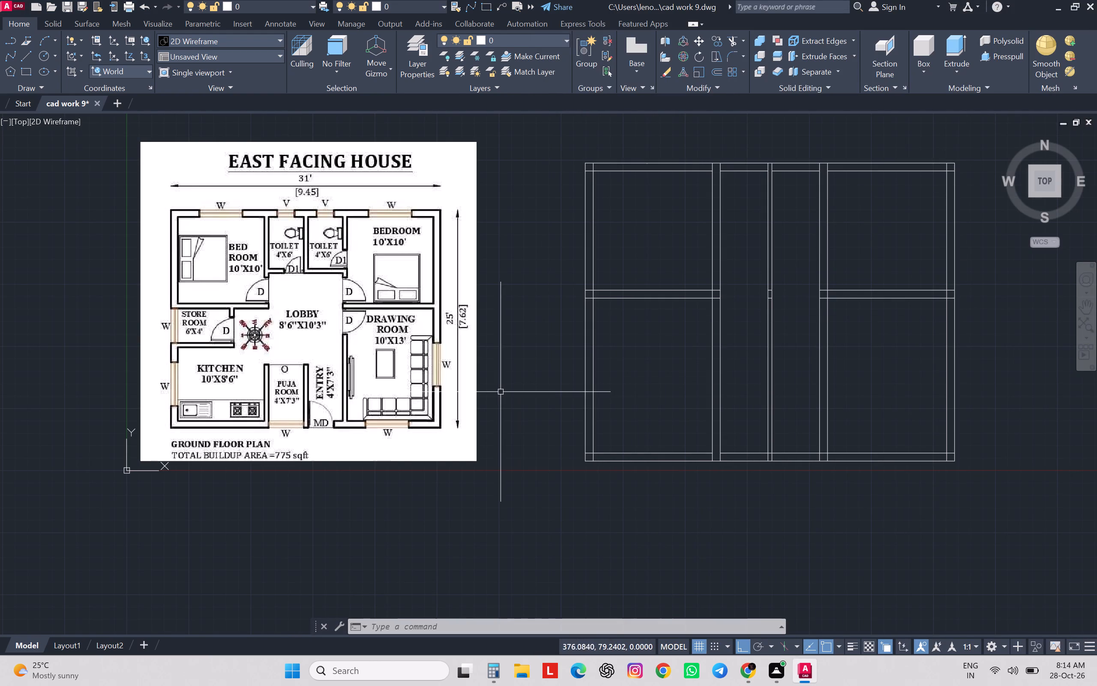
Offset the kitchen's inner south wall line 103.2 inches north to mark the kitchen's north side.
click(631, 460)
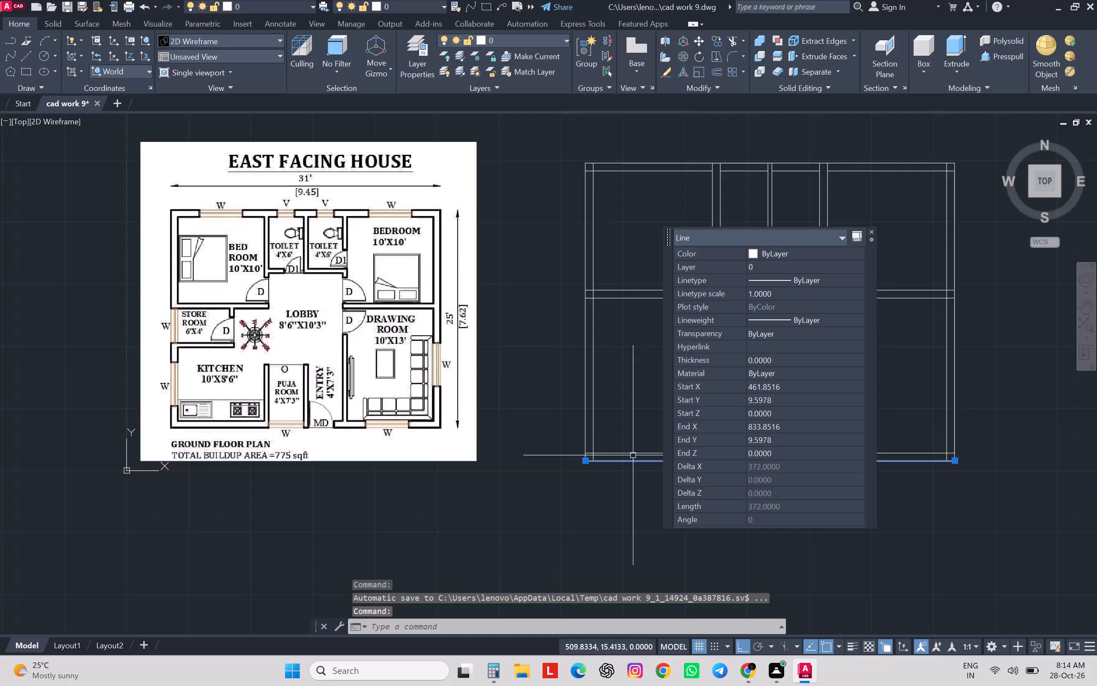
key(Escape)
click(633, 455)
key(o)
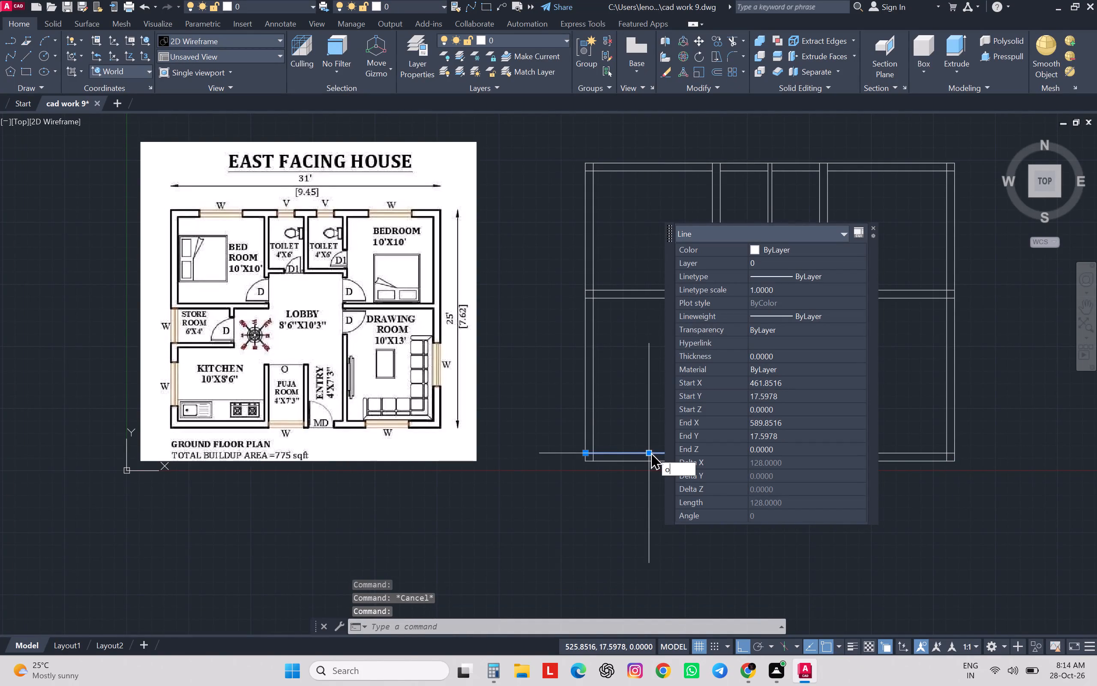
key(Return)
text(103.2)
key(Return)
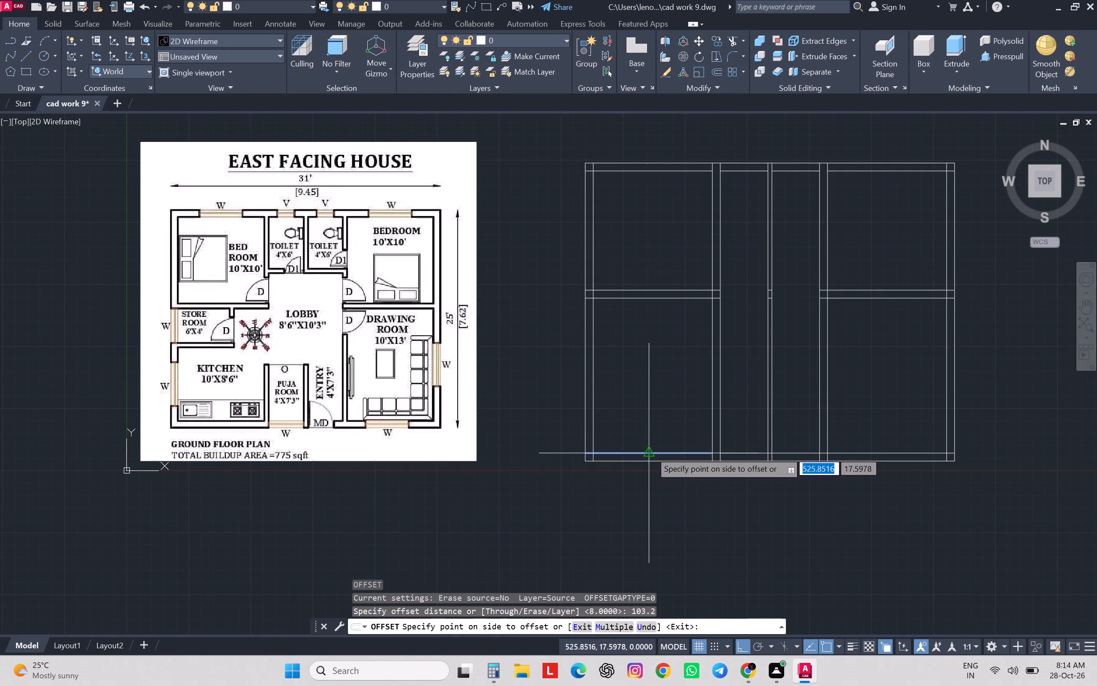
click(651, 451)
click(652, 419)
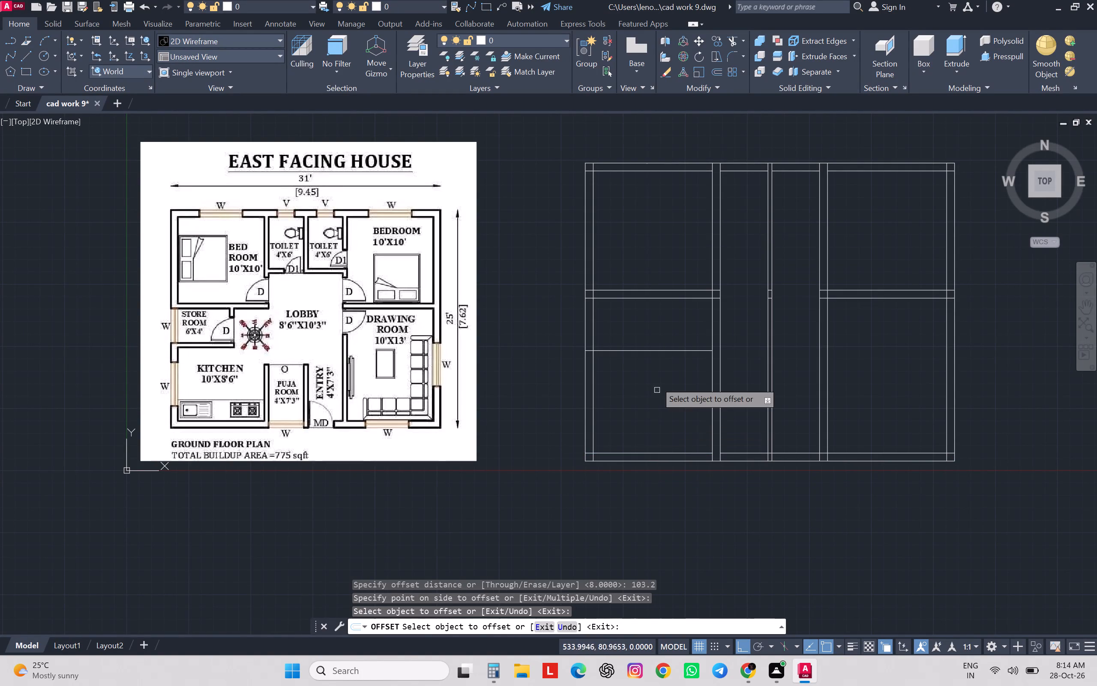
key(Escape)
key(Escape)
key(Escape)
key(Escape)
key(Escape)
key(Escape)
key(Escape)
Offset the kitchen's north line 8 inches farther north to give the wall below the store room its thickness.
key(o)
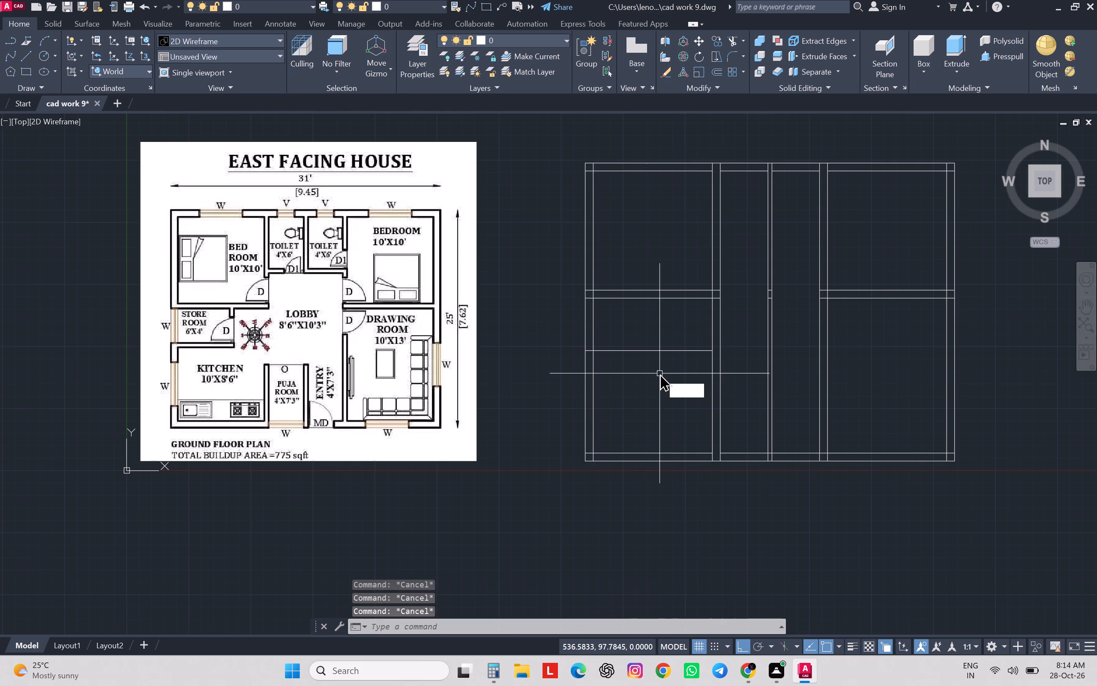
key(Return)
key(8)
key(Return)
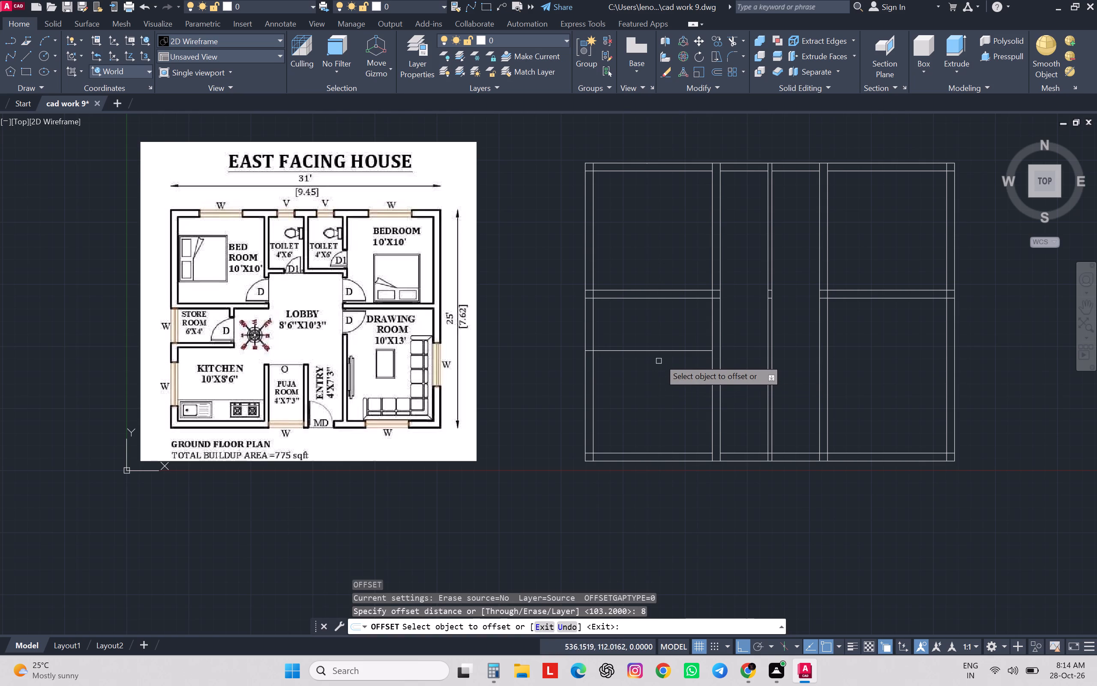
click(663, 352)
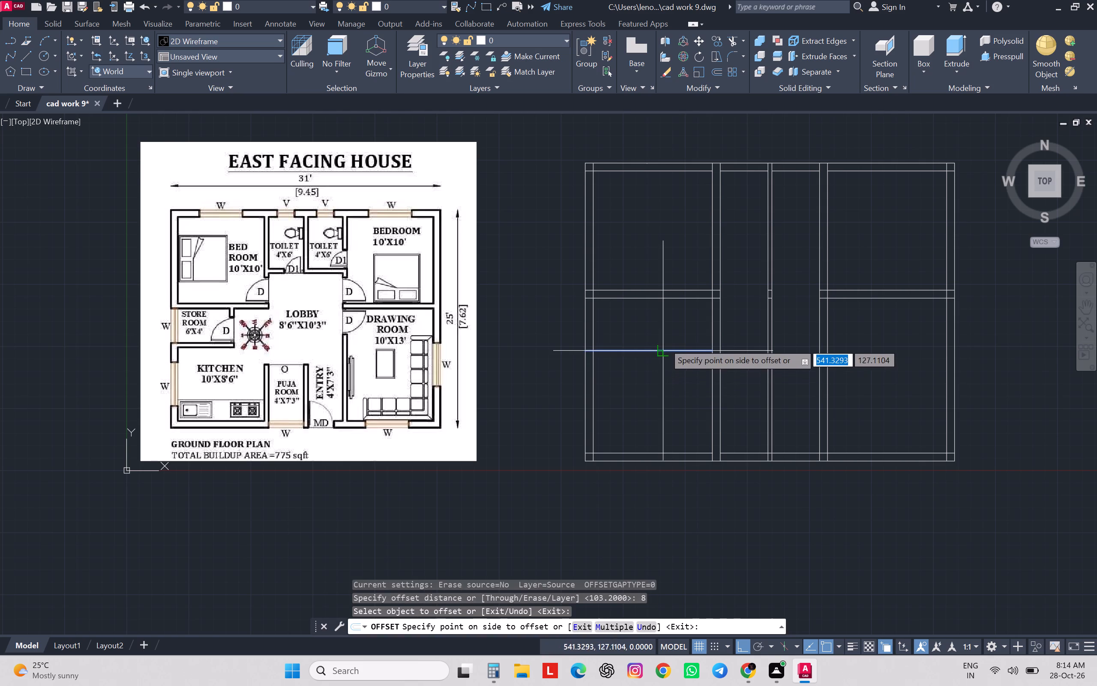
click(636, 272)
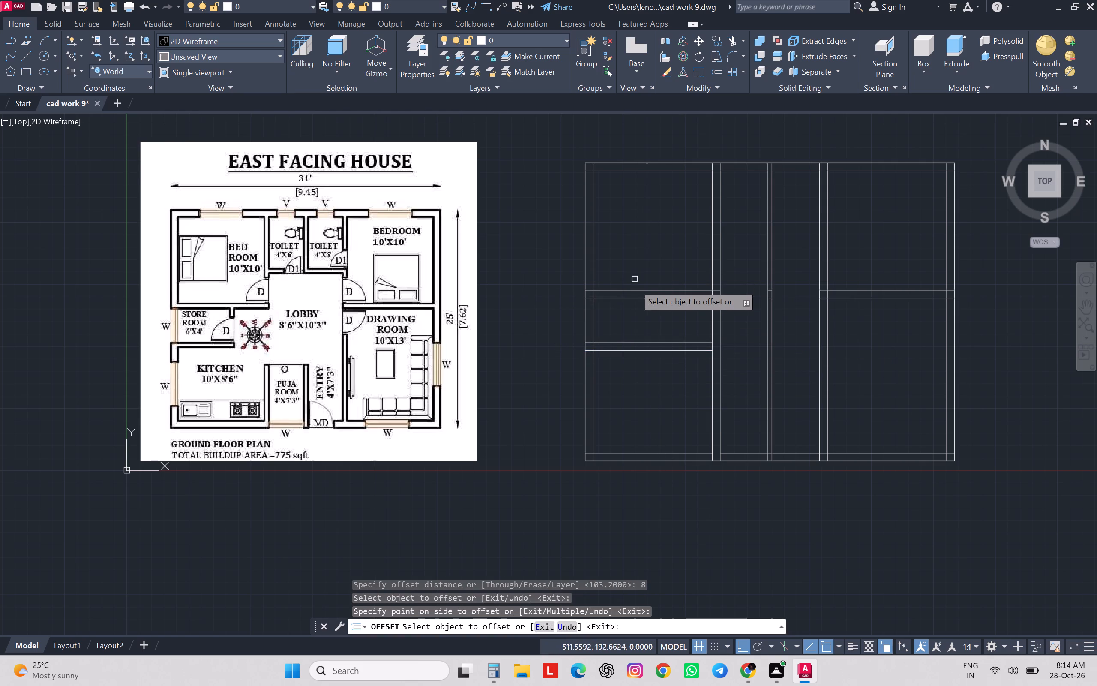
key(Escape)
key(Escape)
key(Escape)
key(Escape)
Measure the store room's clear depth between the kitchen wall and the bedroom wall.
scroll(639, 295, up, 1)
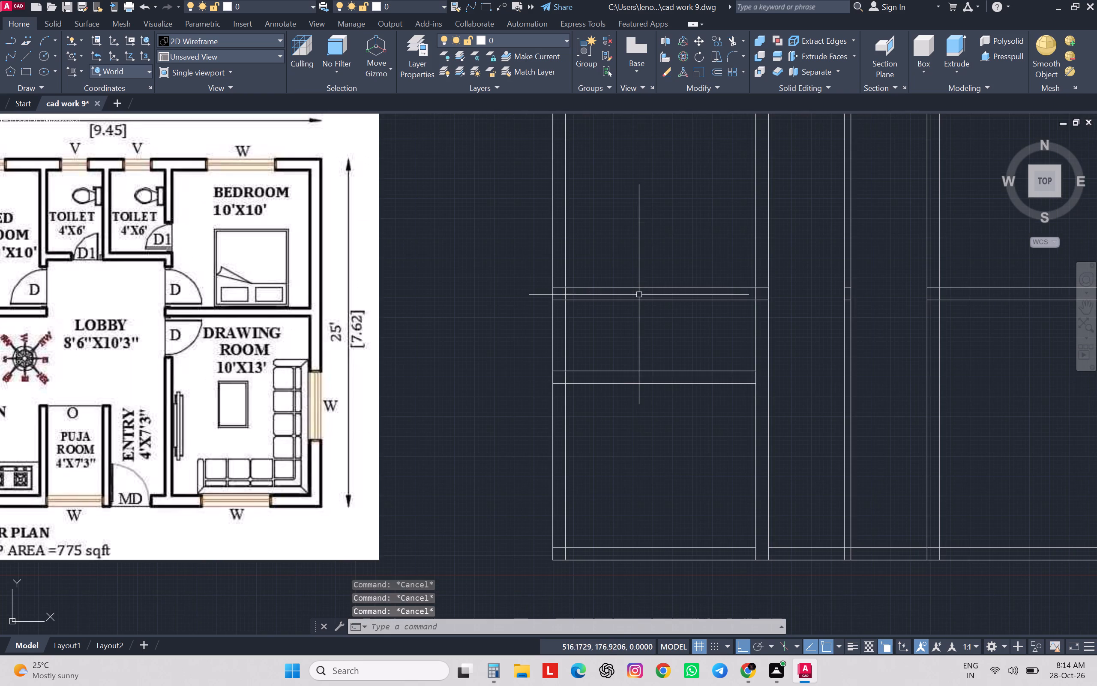
text(da)
key(space)
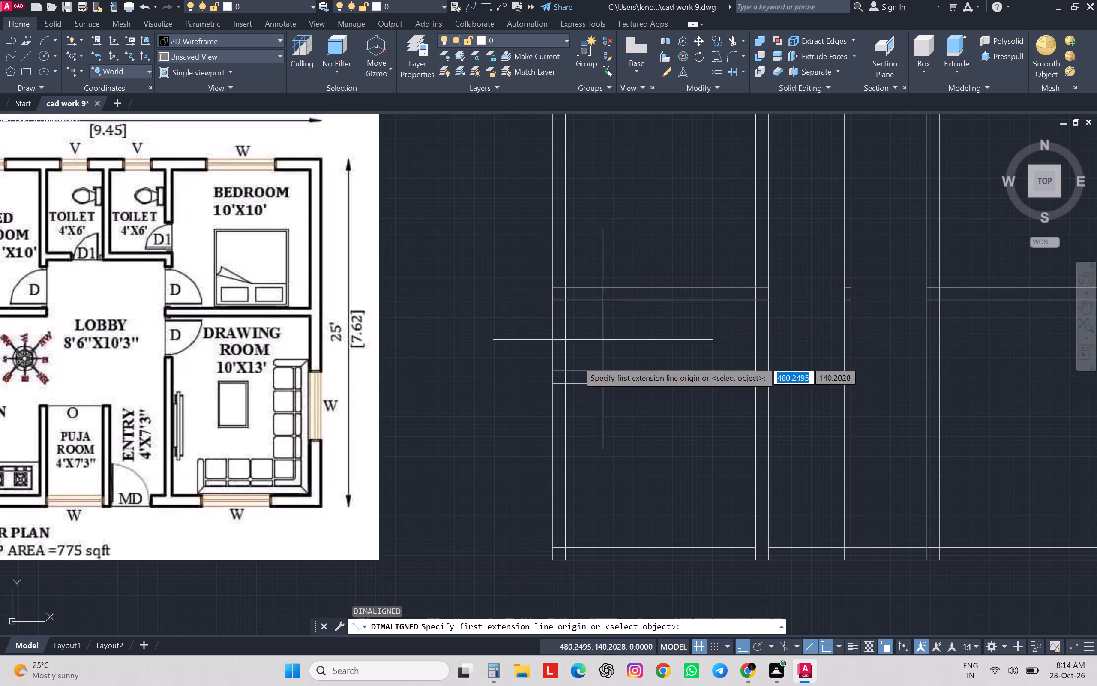
click(565, 368)
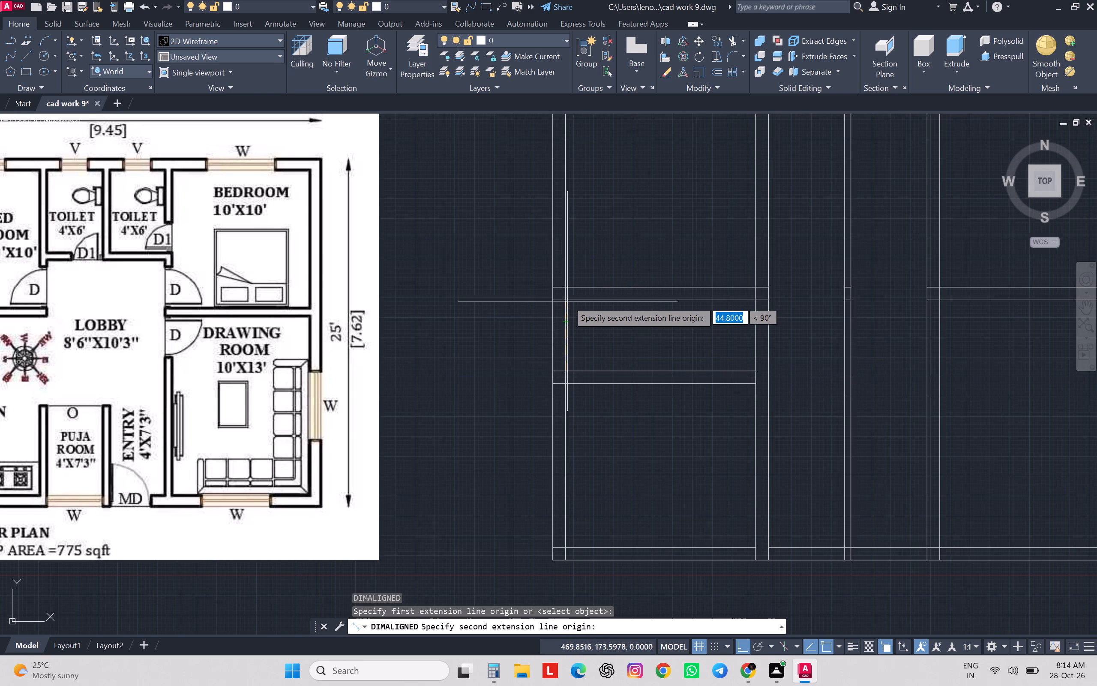
key(Escape)
key(Escape)
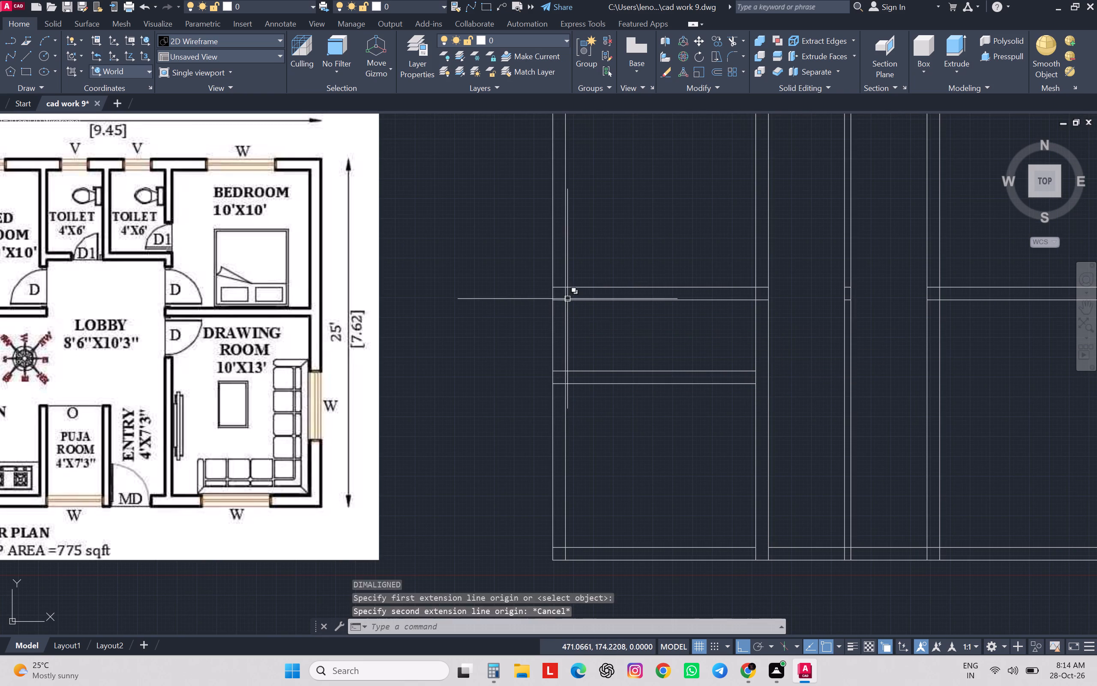
key(Escape)
key(Escape)
key(Escape)
key(Escape)
key(Escape)
scroll(649, 385, down, 1)
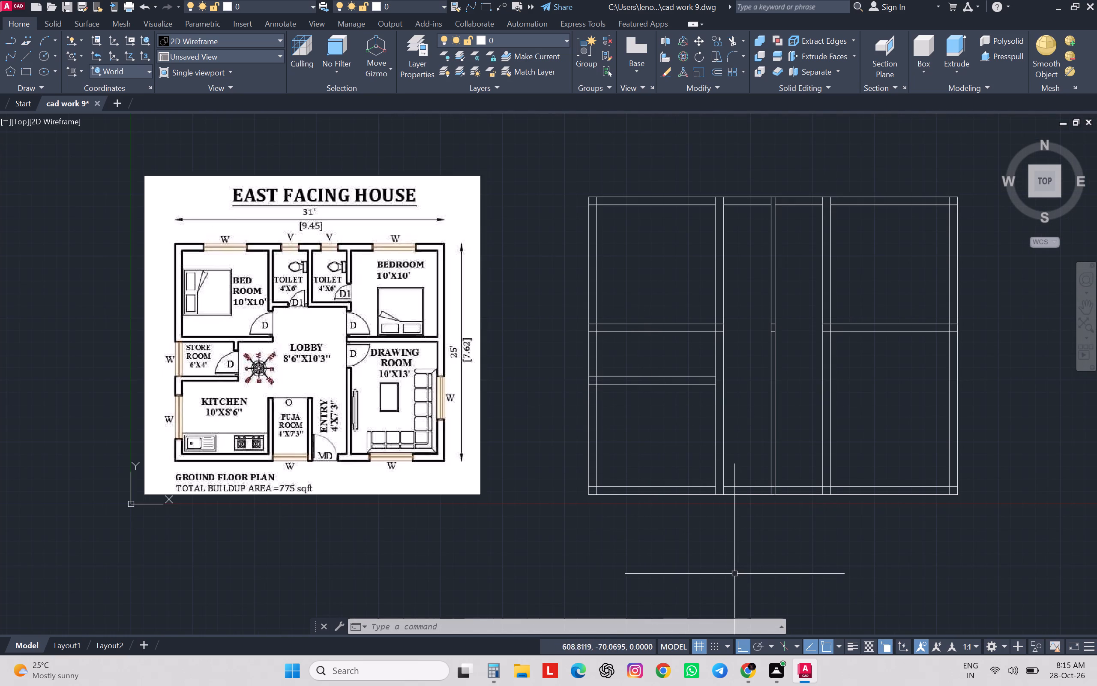
key(Escape)
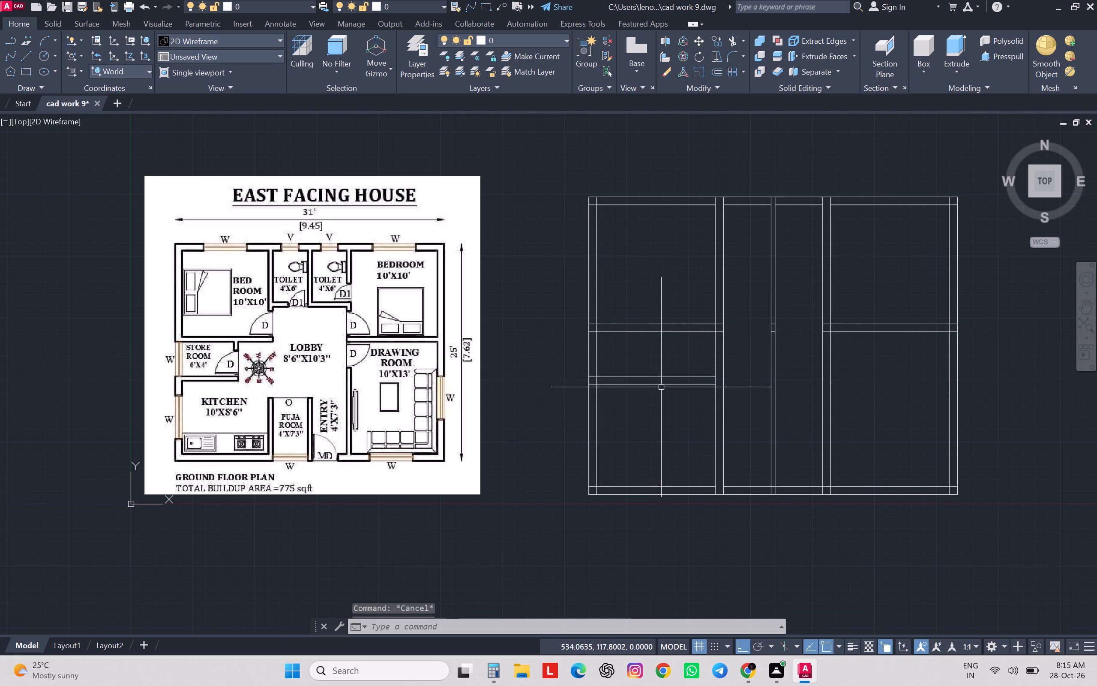
key(Escape)
key(Escape)
Delete the upper line of the wall between the kitchen and the store room.
click(682, 361)
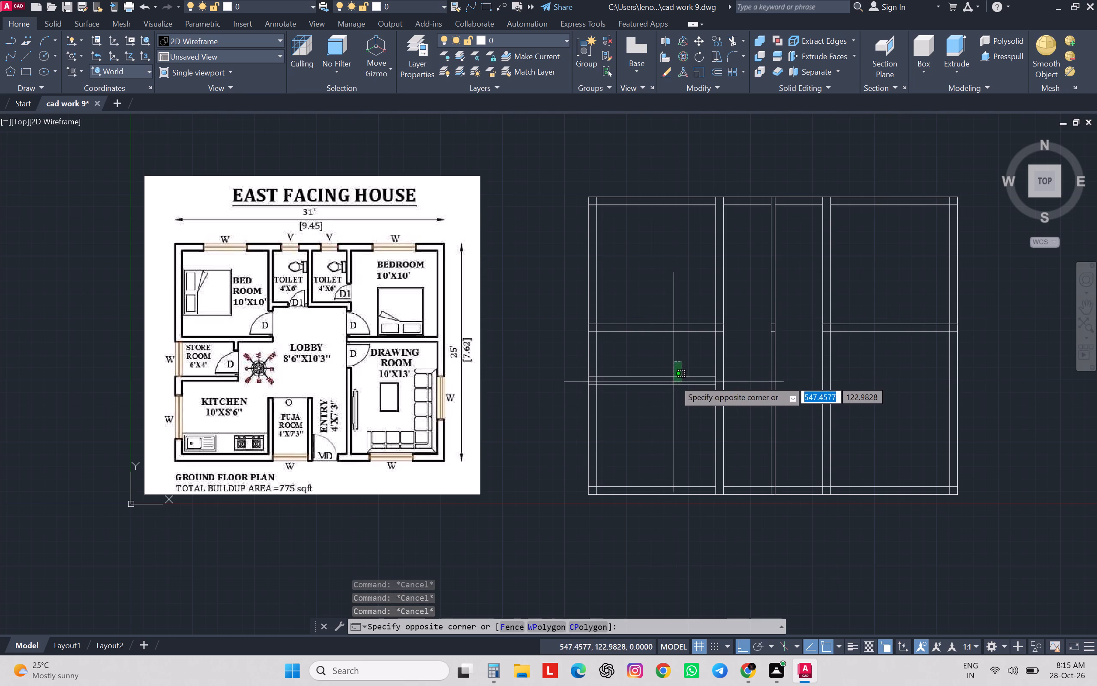
click(675, 377)
key(Delete)
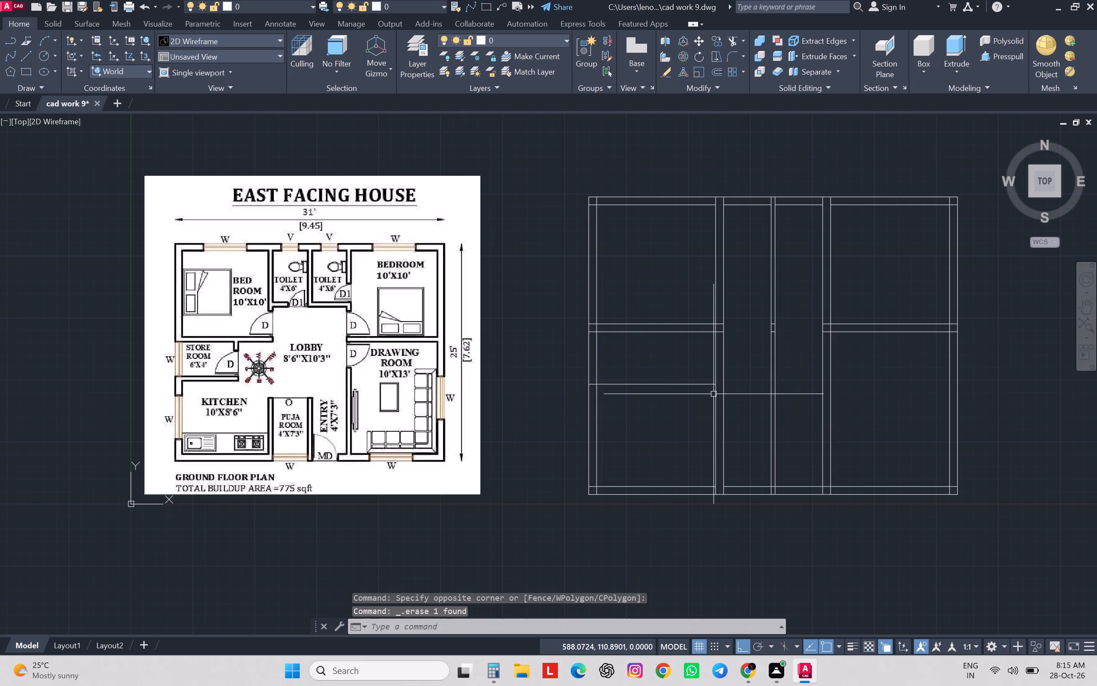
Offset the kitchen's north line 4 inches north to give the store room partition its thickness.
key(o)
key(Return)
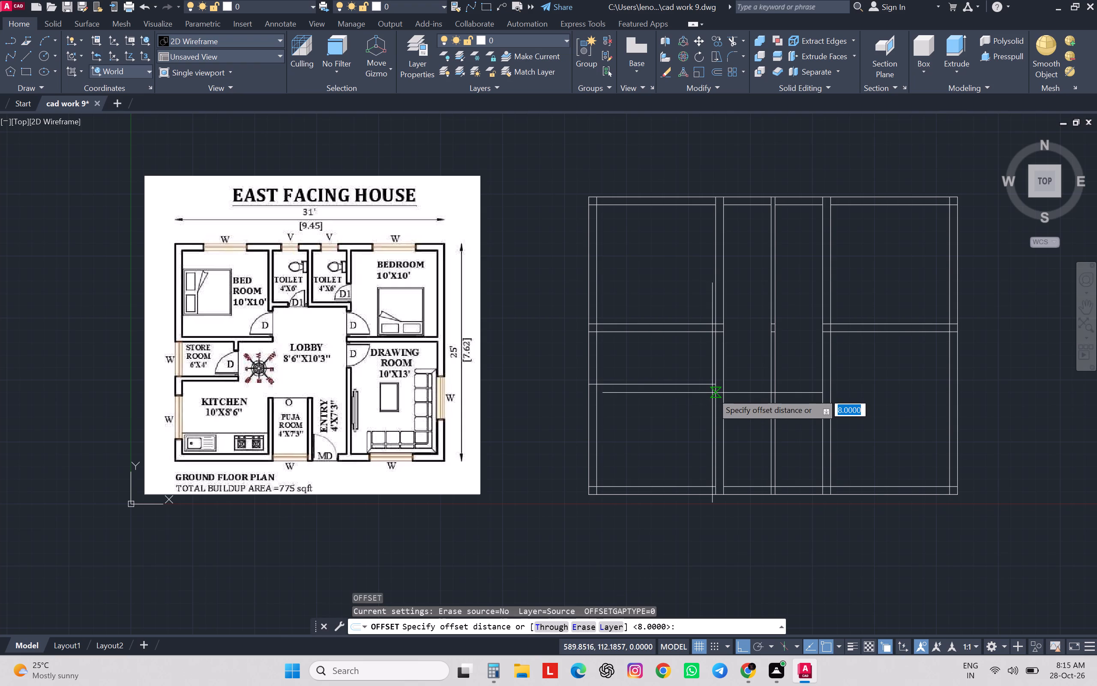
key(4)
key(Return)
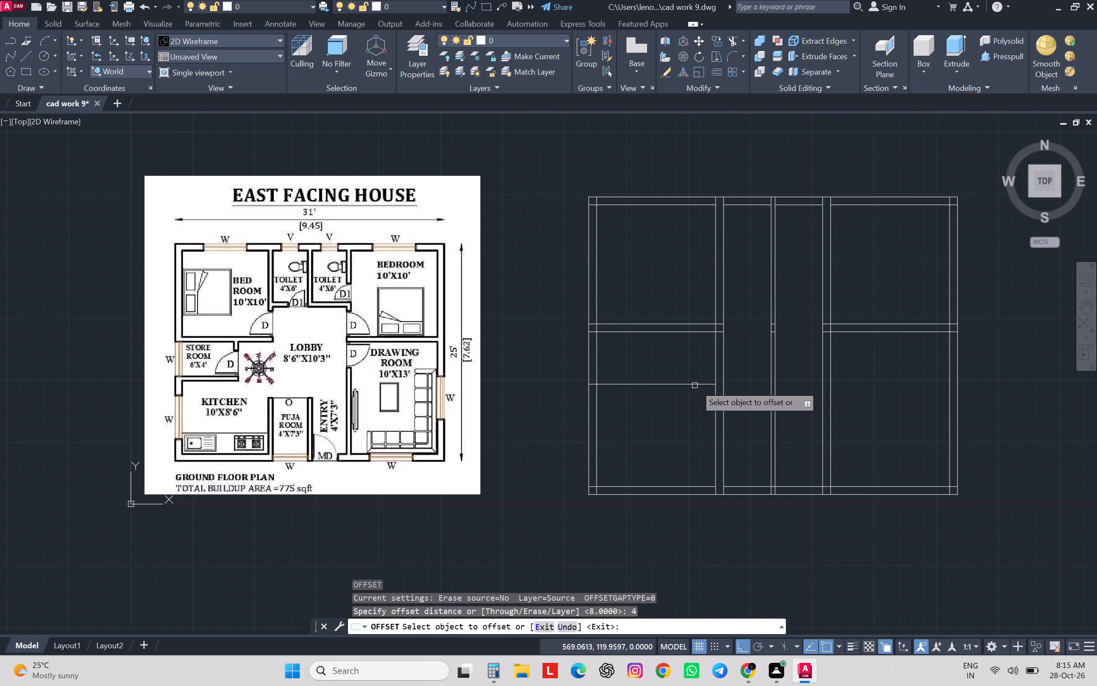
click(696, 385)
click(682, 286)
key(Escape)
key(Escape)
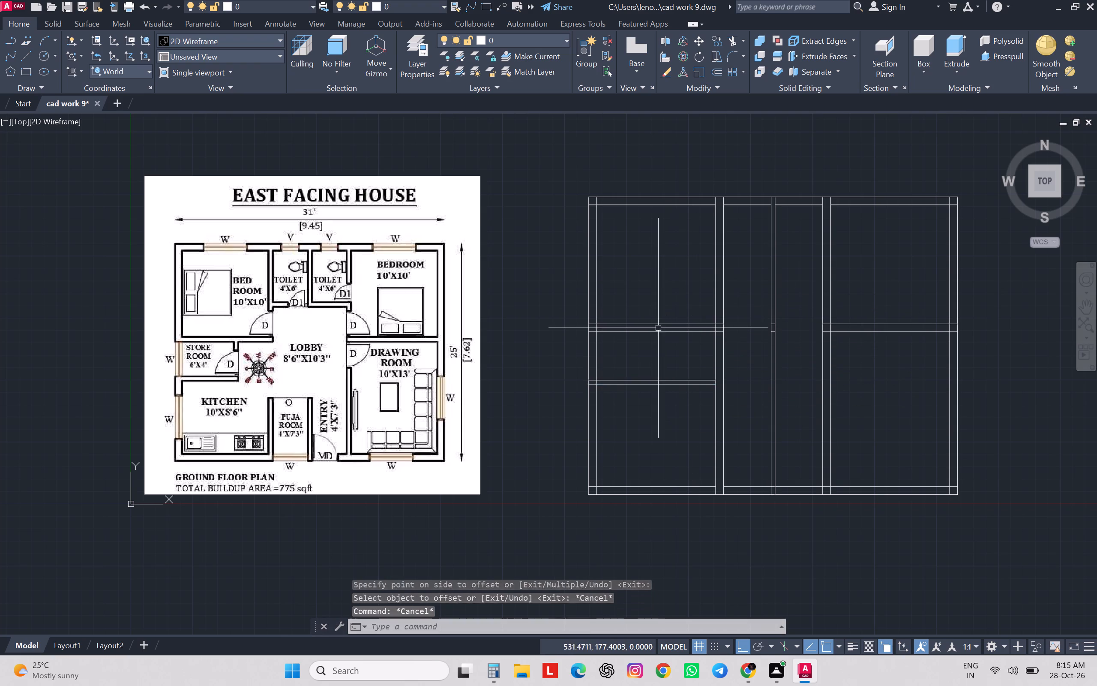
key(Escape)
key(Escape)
Measure the store room's clear depth from the 4-inch partition up to the bedroom wall with an aligned dimension.
key(d)
key(a)
key(space)
scroll(622, 343, up, 1)
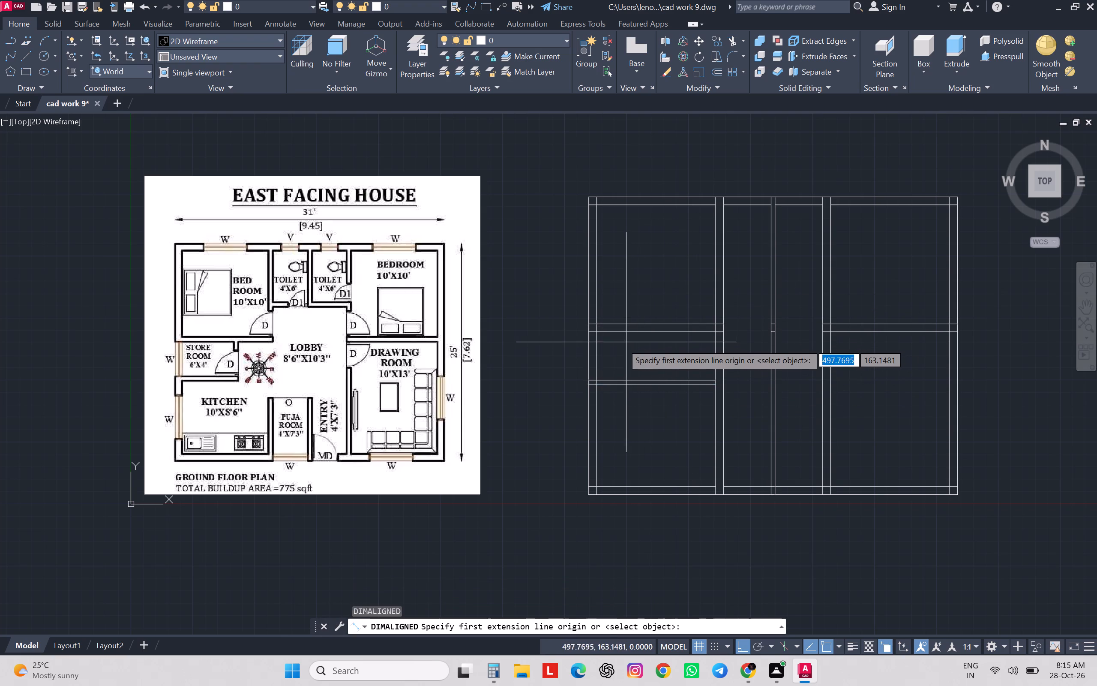
scroll(622, 343, up, 1)
drag(559, 434, 559, 428)
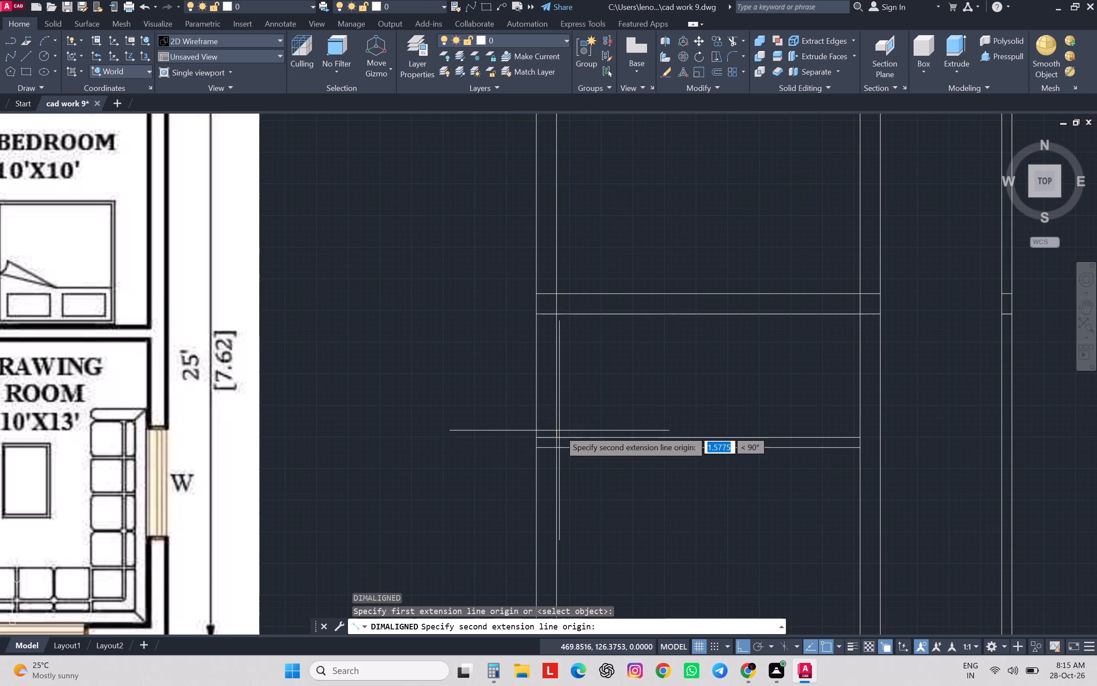
drag(559, 428, 559, 426)
click(558, 316)
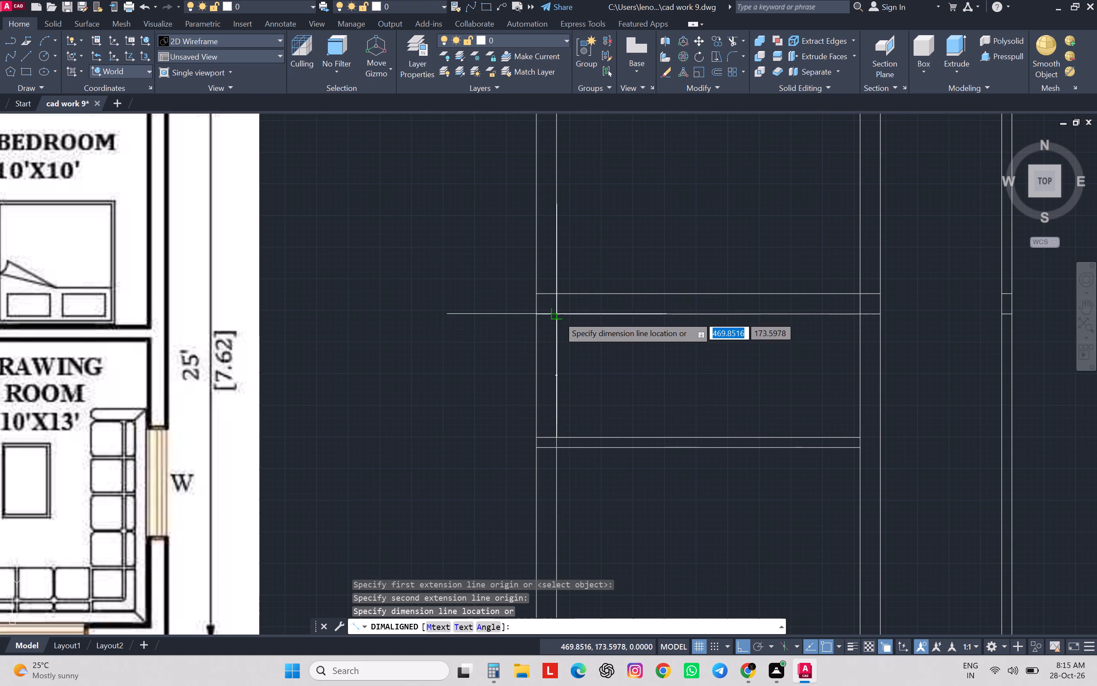
scroll(607, 373, up, 9)
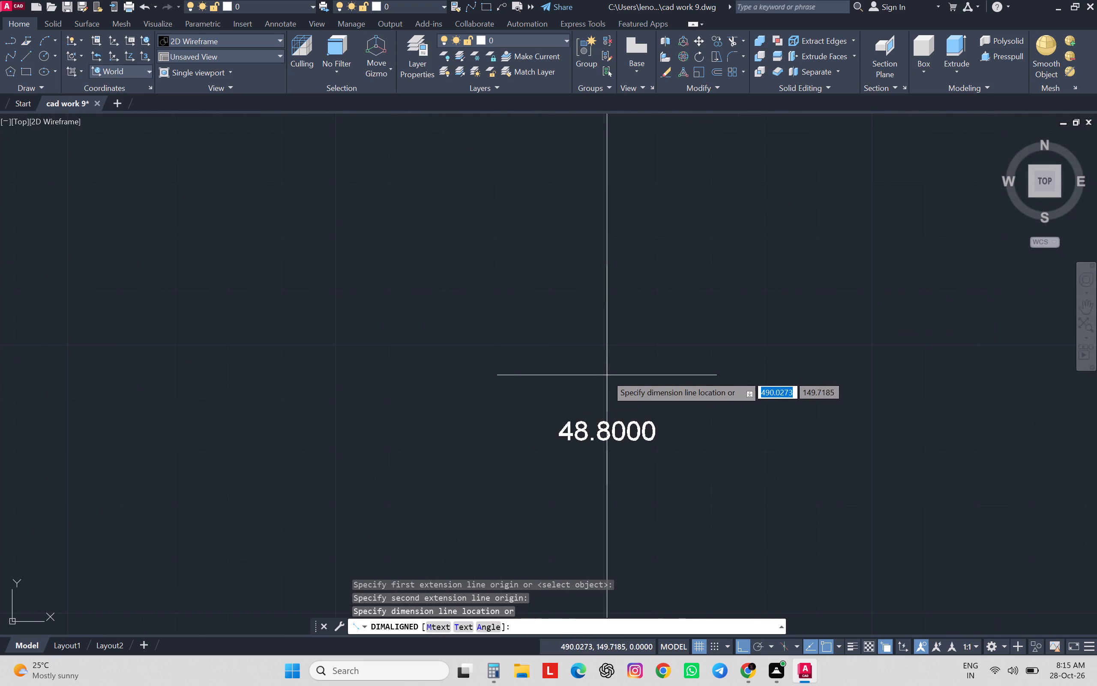
key(Escape)
key(Escape)
key(Escape)
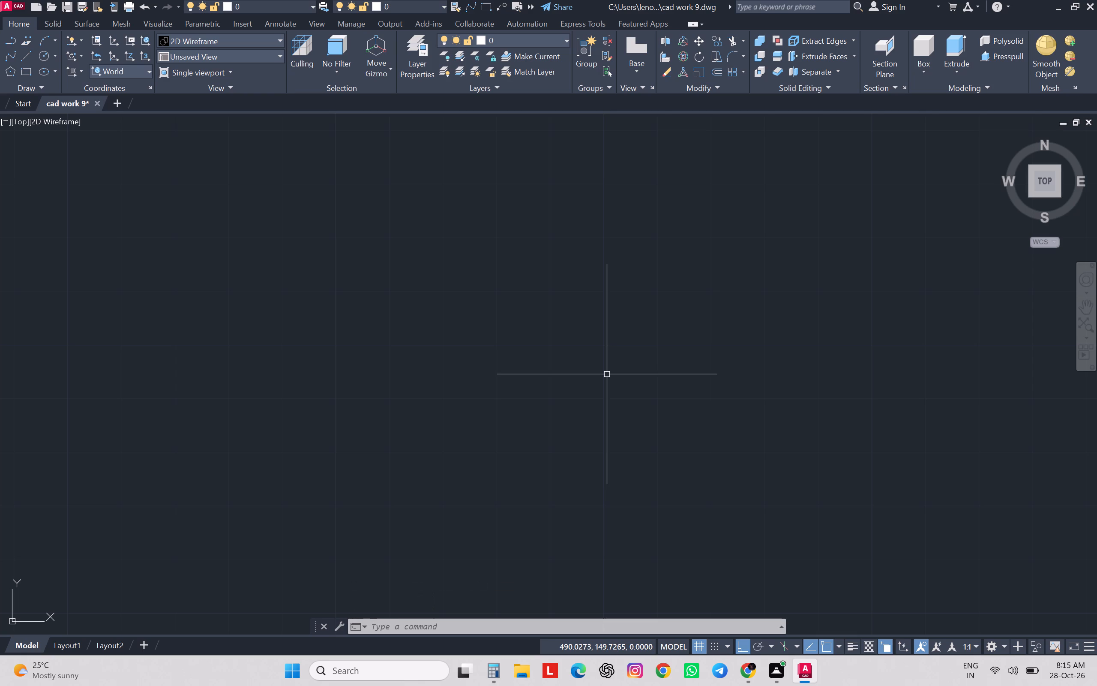
scroll(593, 372, down, 7)
key(Escape)
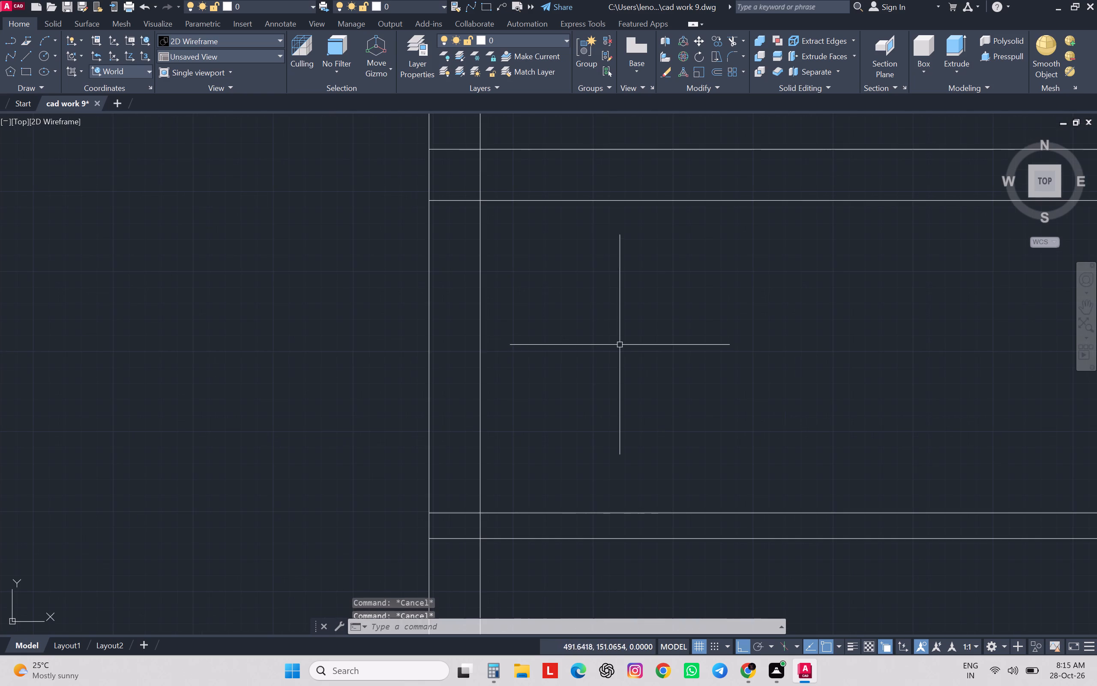
scroll(629, 400, down, 2)
Delete both lines of the partition between the kitchen and the store room.
click(660, 435)
click(632, 477)
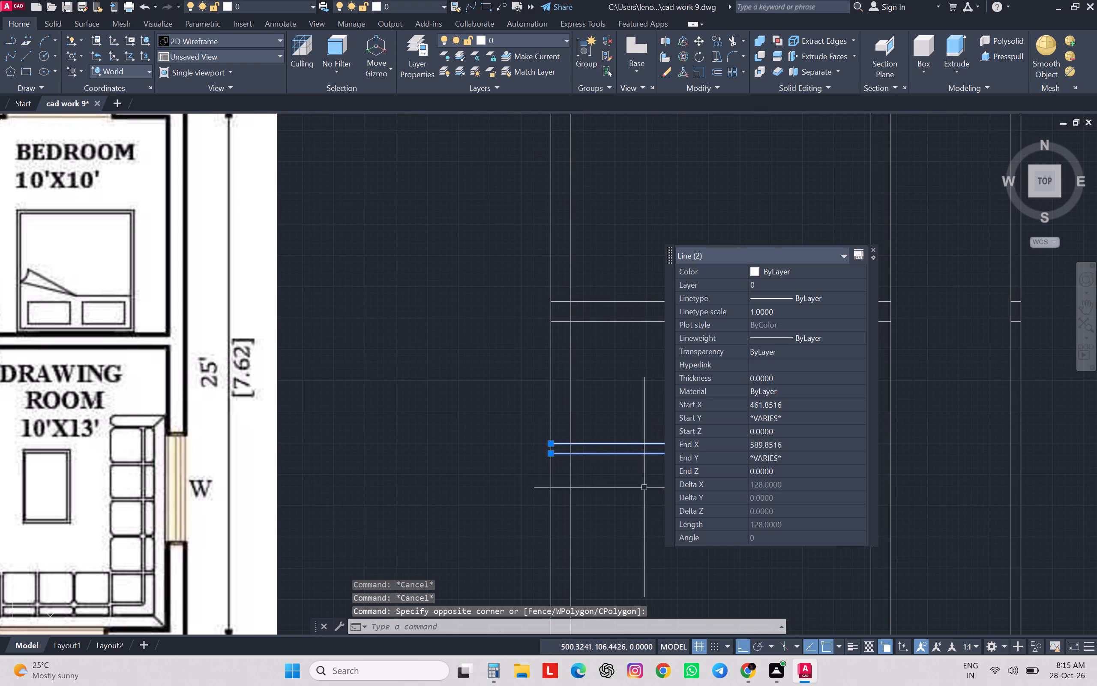
key(Delete)
Offset the kitchen's inner south wall line 104 inches north to mark the kitchen's north side.
scroll(704, 466, down, 5)
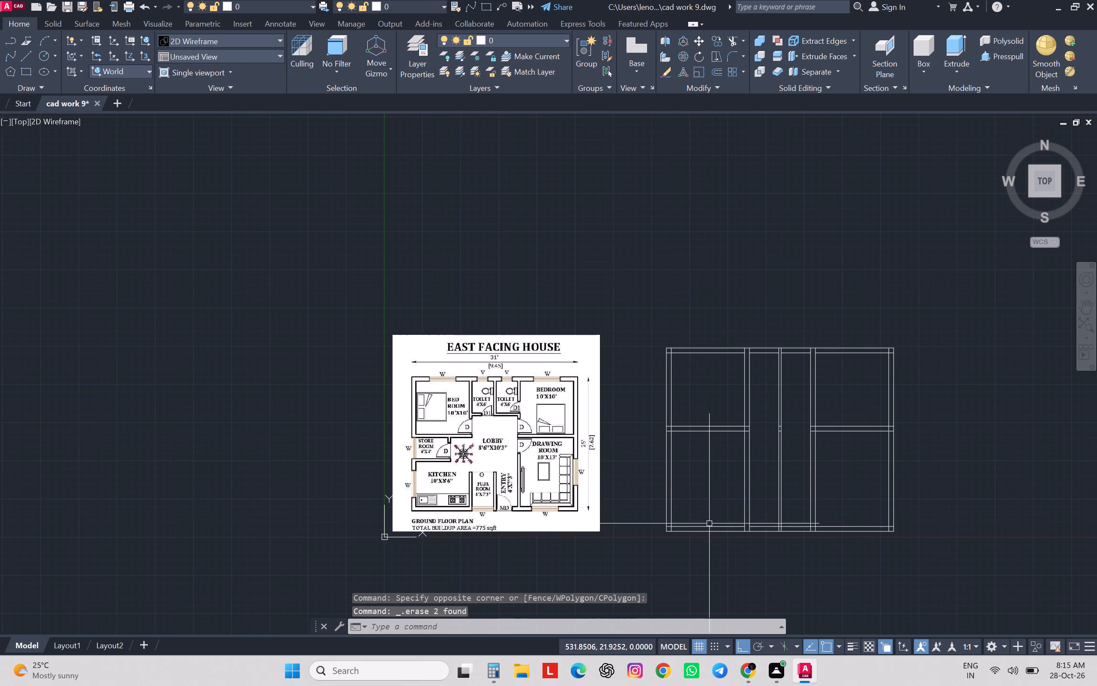
scroll(713, 536, up, 2)
click(726, 513)
key(o)
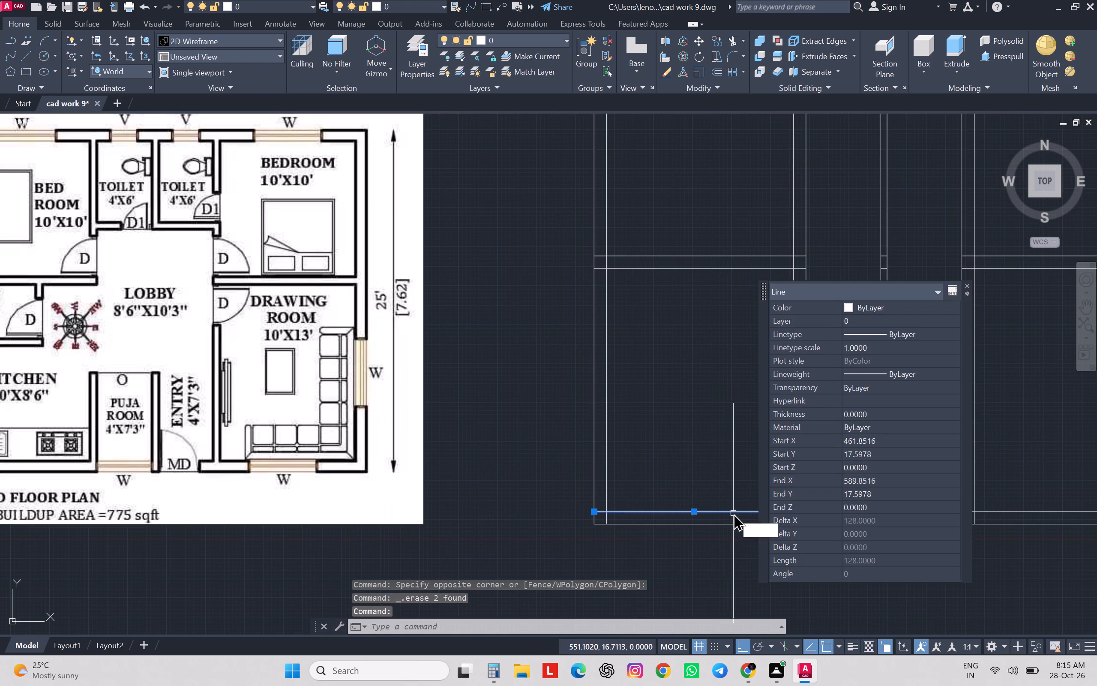
key(Return)
text(104)
key(Return)
click(739, 491)
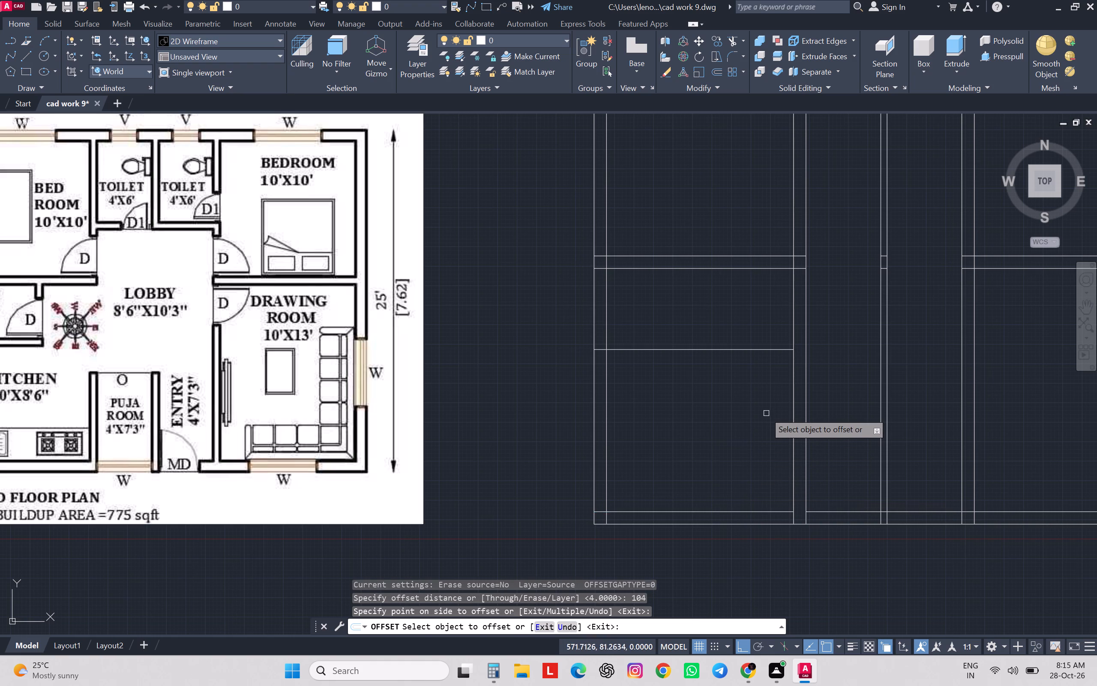
Offset the kitchen's north line 4 inches farther north to form the partition below the store room.
key(Return)
key(Return)
key(4)
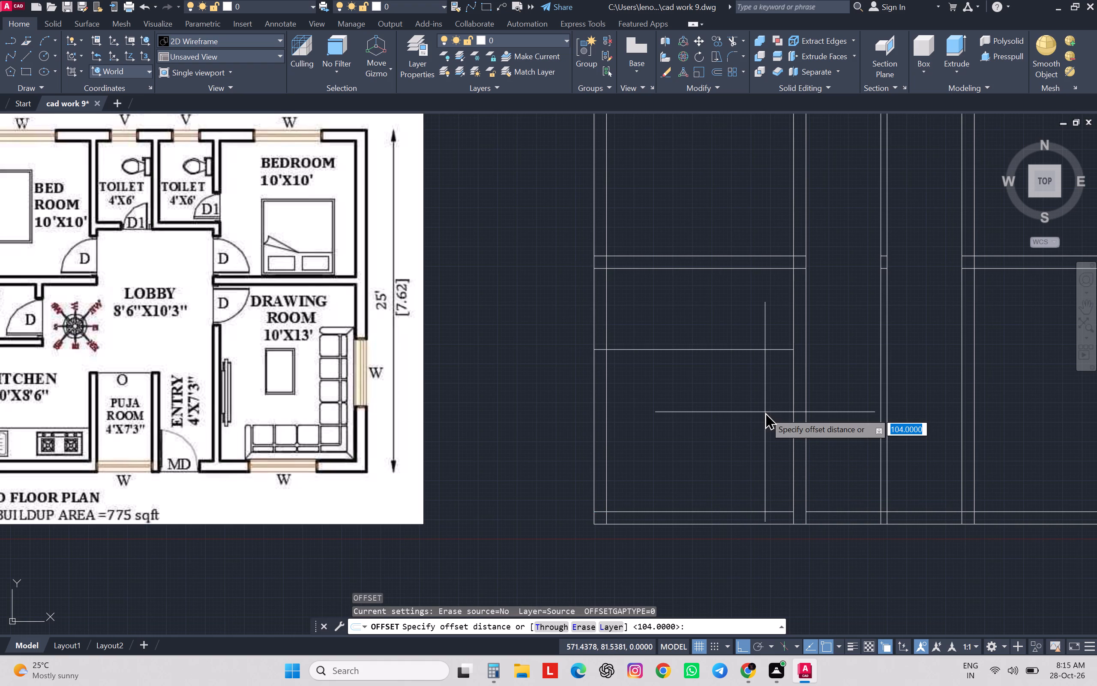
key(Return)
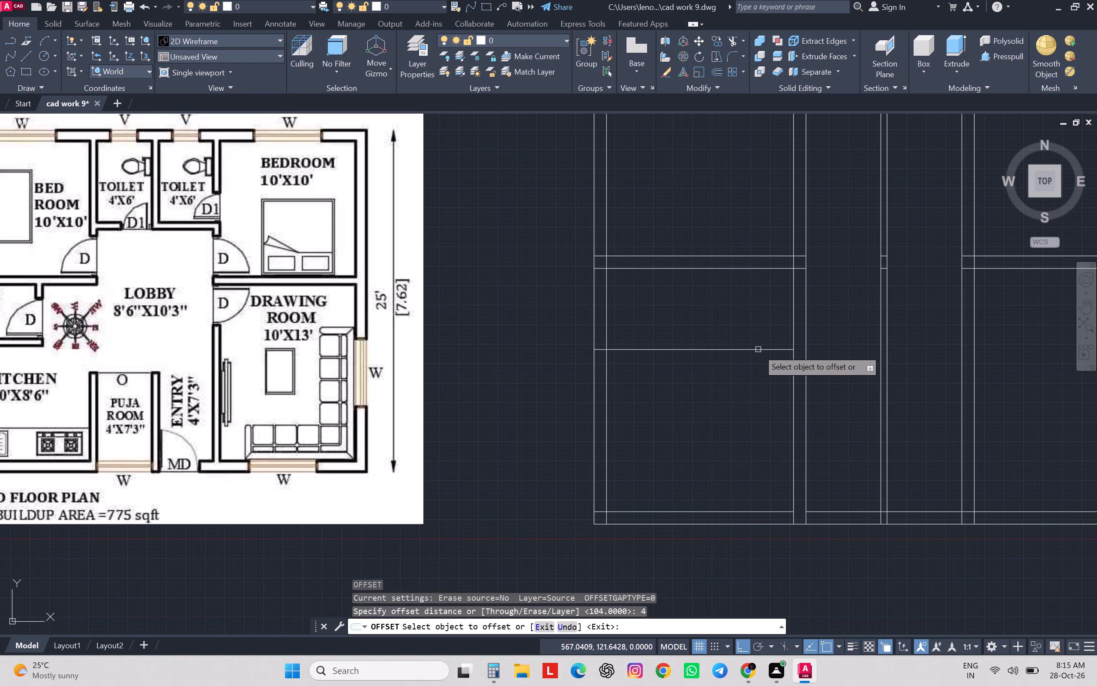
click(758, 349)
click(749, 322)
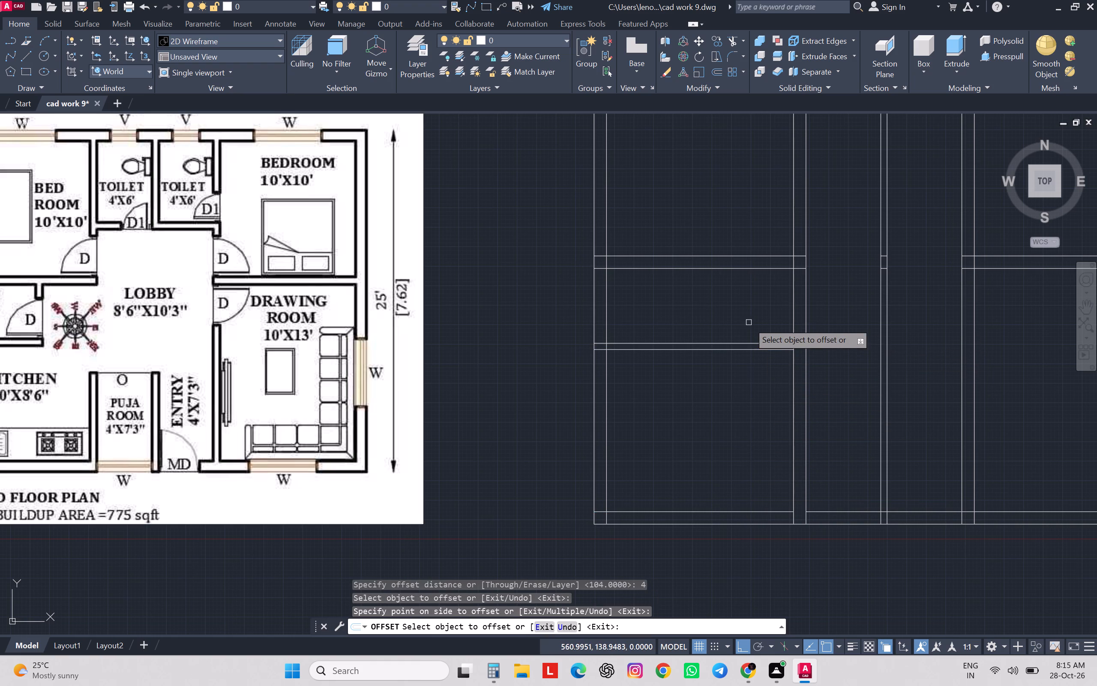
key(Escape)
key(Escape)
key(Escape)
key(Escape)
key(Escape)
Measure the store room's clear depth from the bedroom wall down to the kitchen partition.
key(d)
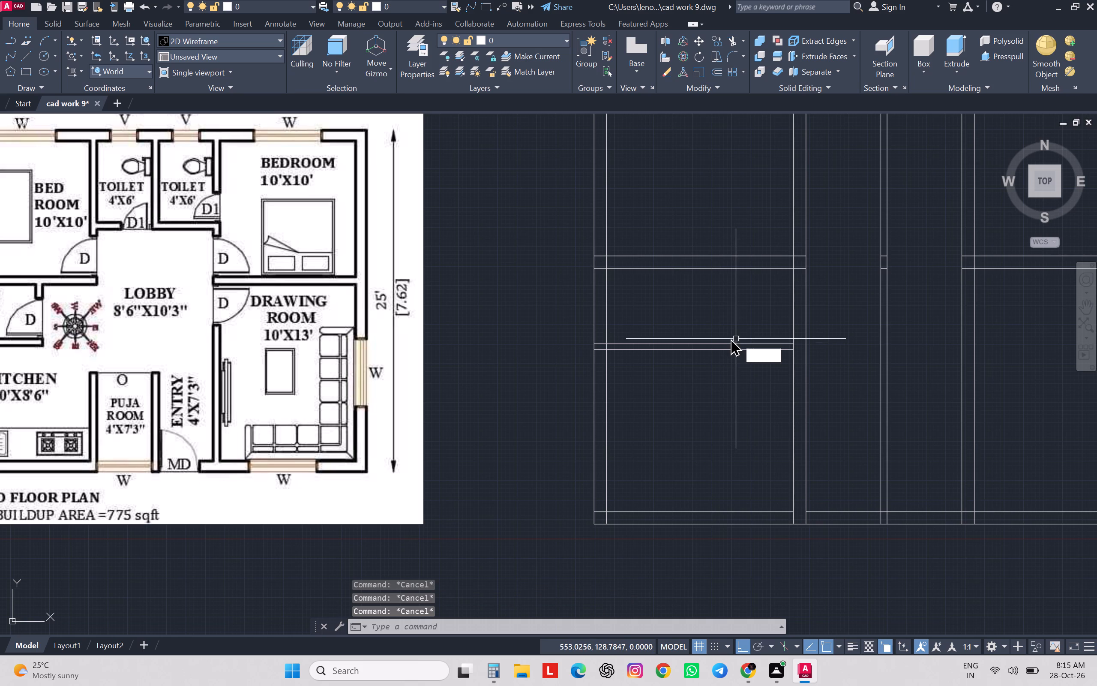
key(a)
key(space)
scroll(606, 332, up, 2)
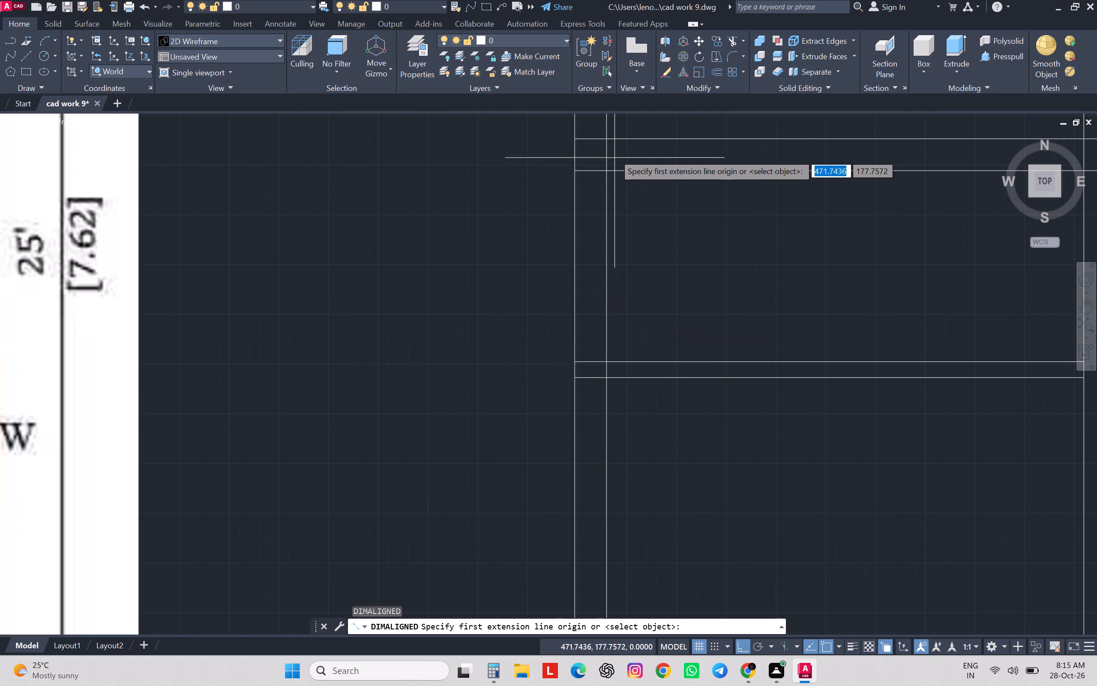
click(605, 175)
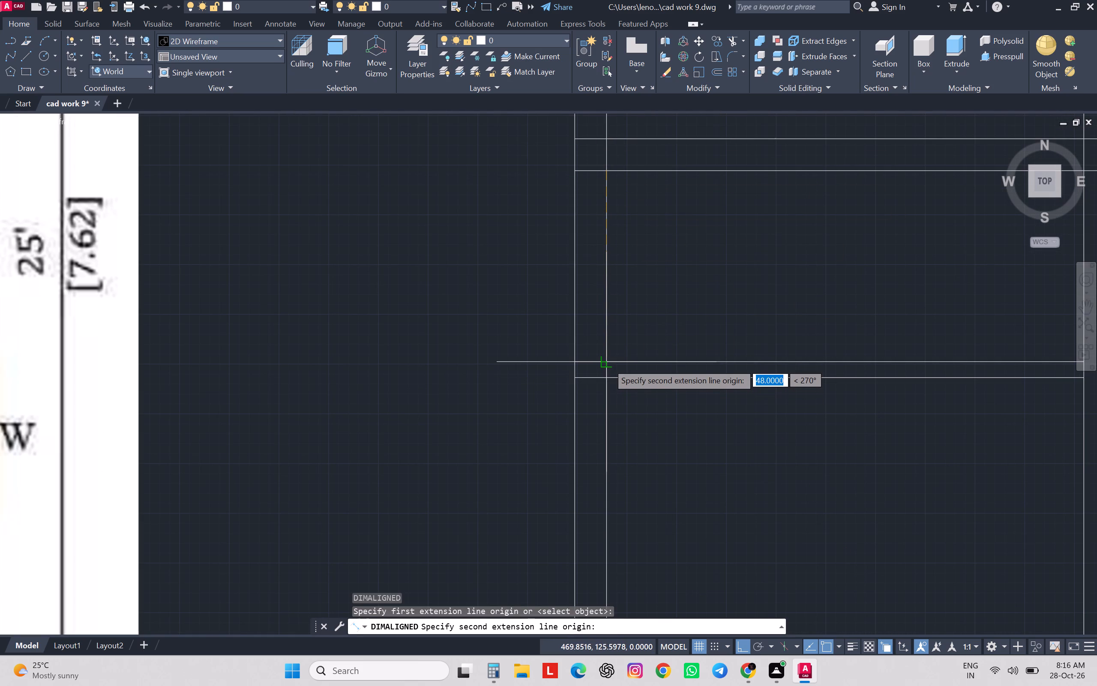
scroll(608, 363, down, 3)
key(Escape)
key(Escape)
key(Escape)
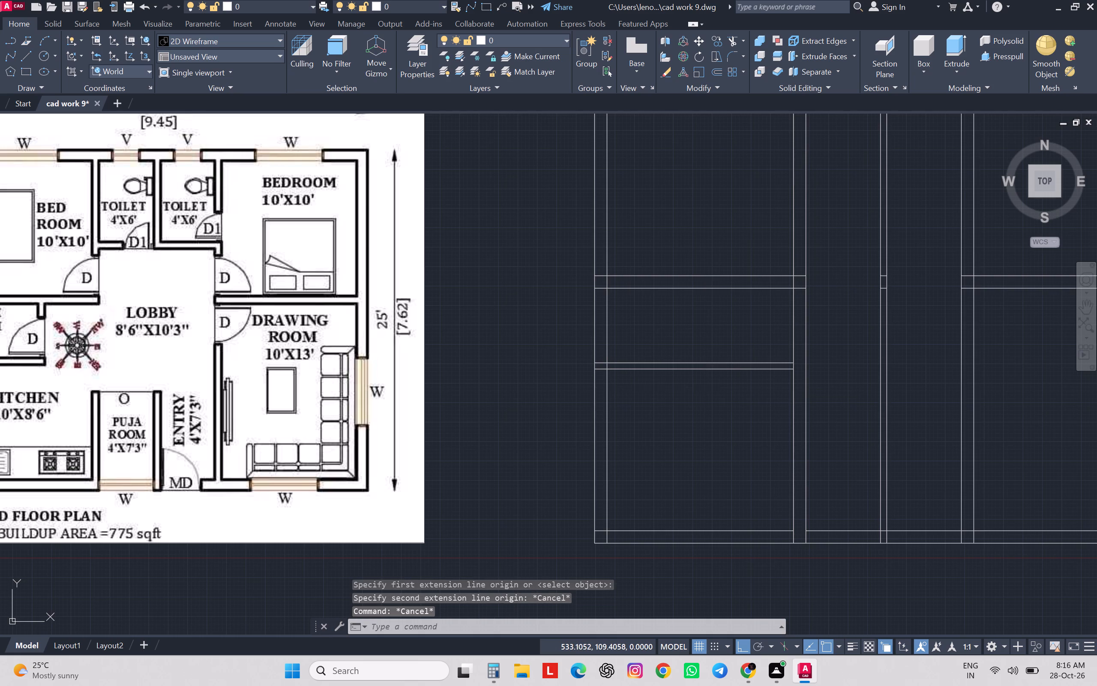
key(Escape)
Trim the south wall's inner line where it crosses the thickness of the drawing room's west wall.
scroll(714, 388, down, 1)
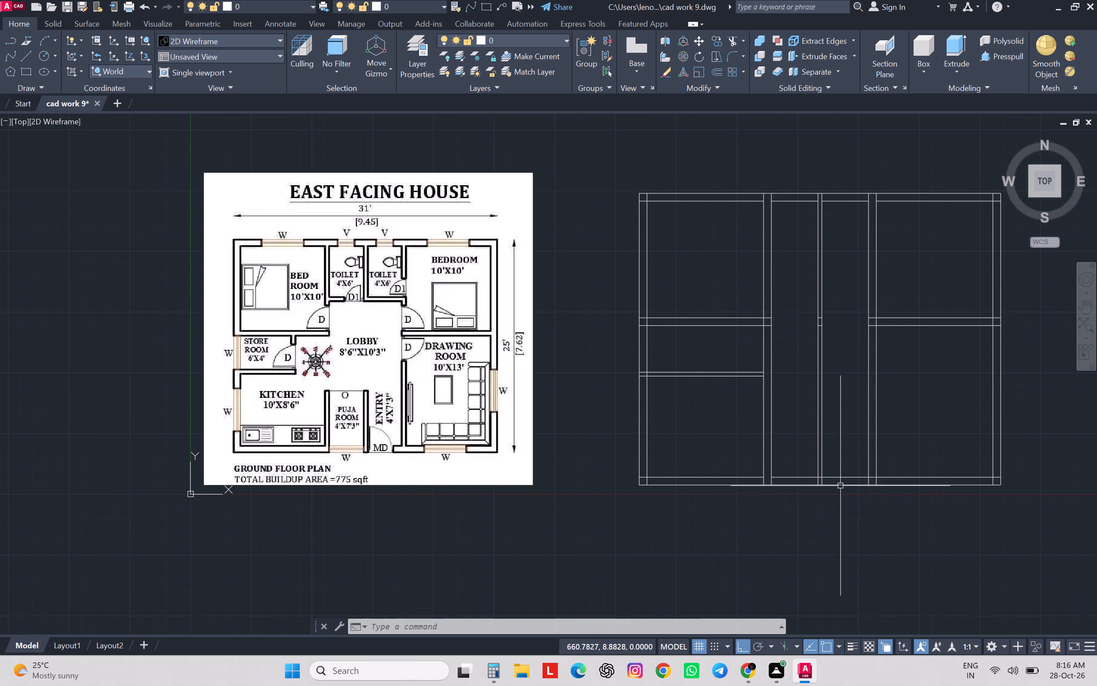
key(Escape)
key(Escape)
key(Escape)
key(Escape)
key(Escape)
text(tr)
key(space)
scroll(881, 473, up, 2)
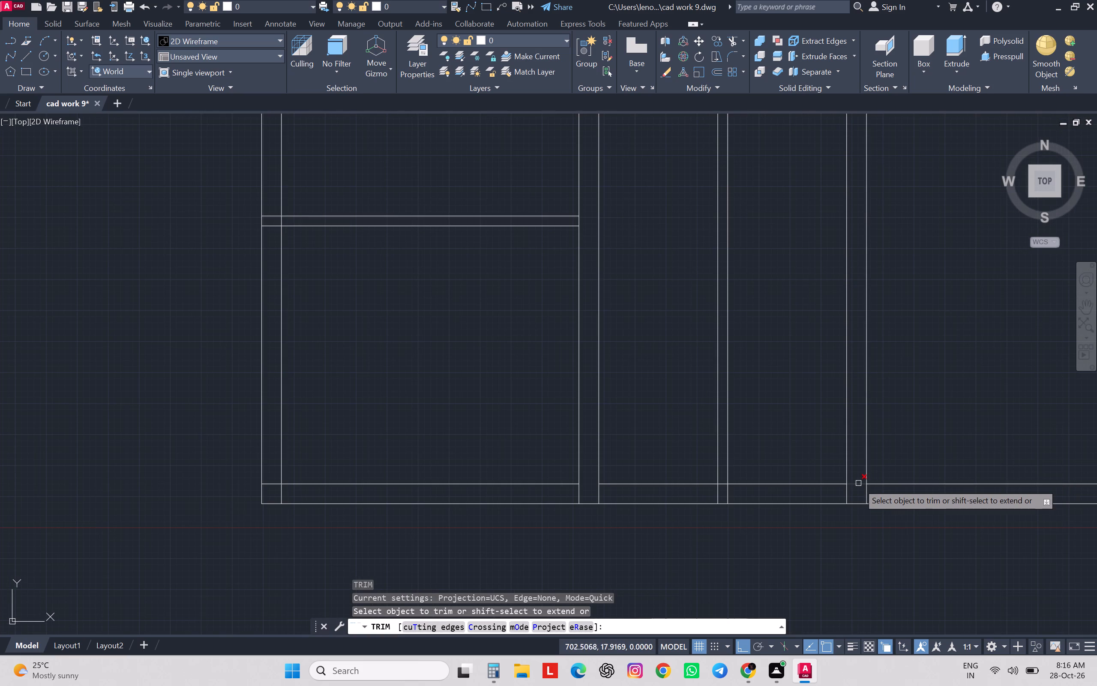
click(857, 483)
scroll(858, 481, down, 3)
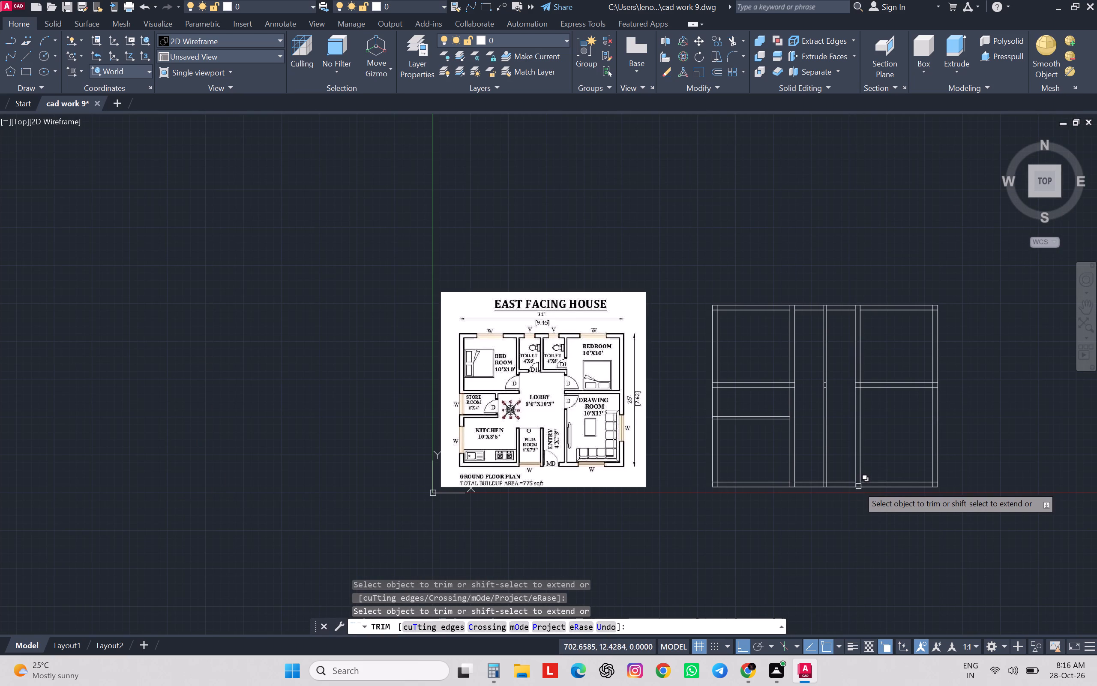
Trim the west wall's inner line where it crosses the thickness of the kitchen partition and the bedroom's south wall.
scroll(720, 420, up, 5)
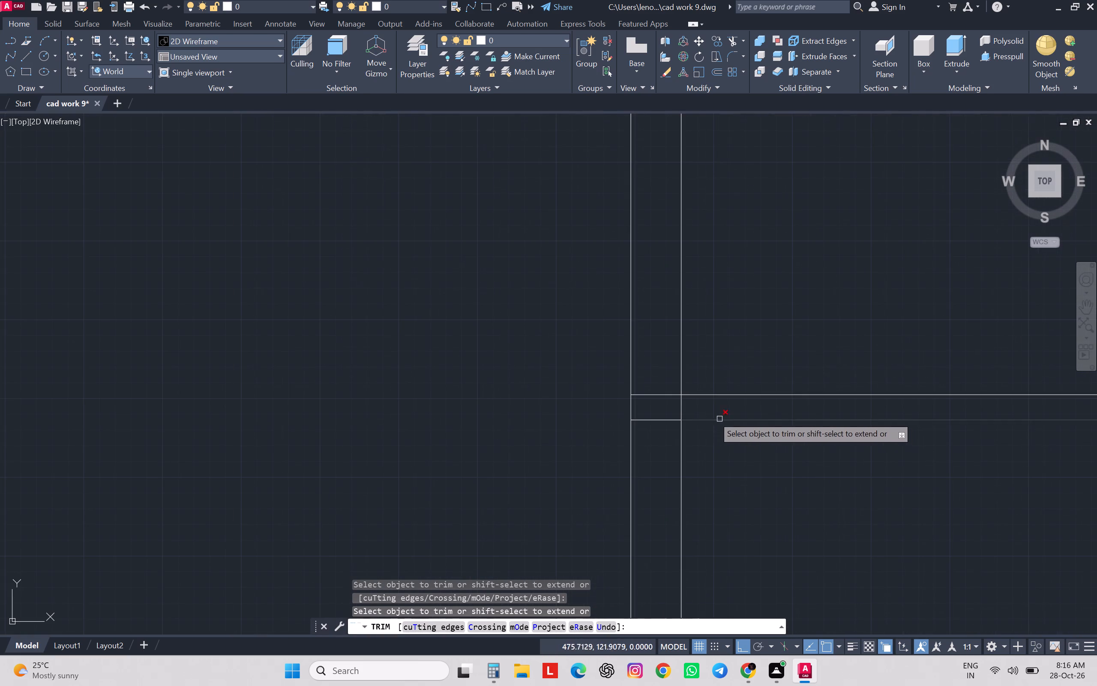
click(677, 408)
click(698, 407)
scroll(698, 407, down, 3)
scroll(699, 317, up, 2)
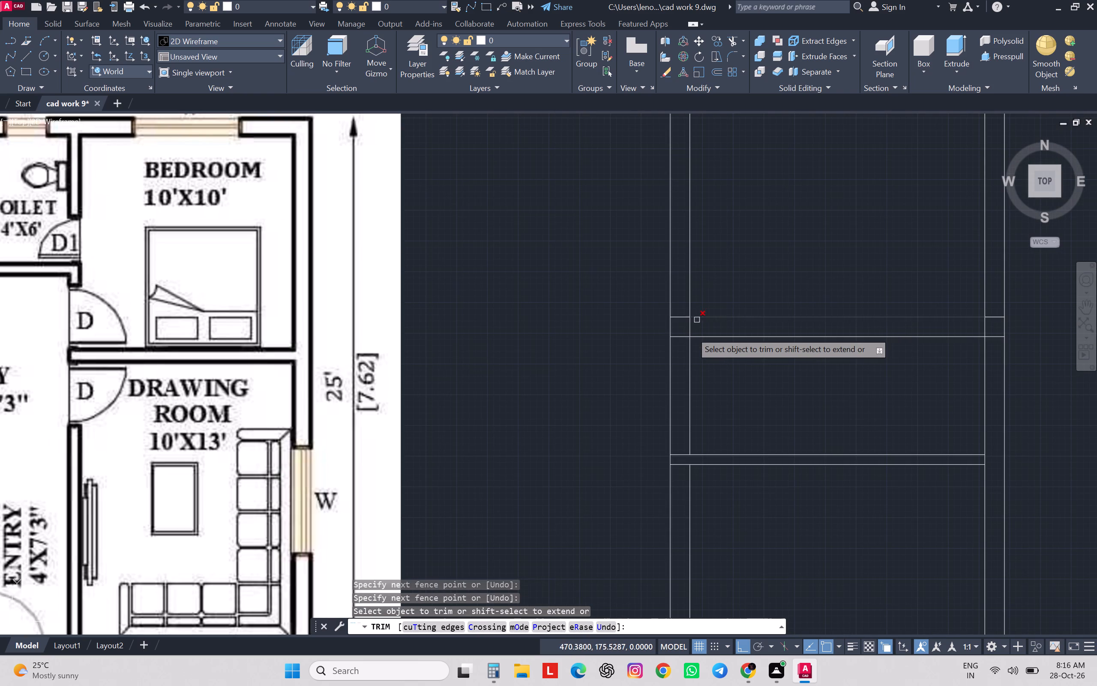
click(691, 332)
scroll(690, 332, down, 4)
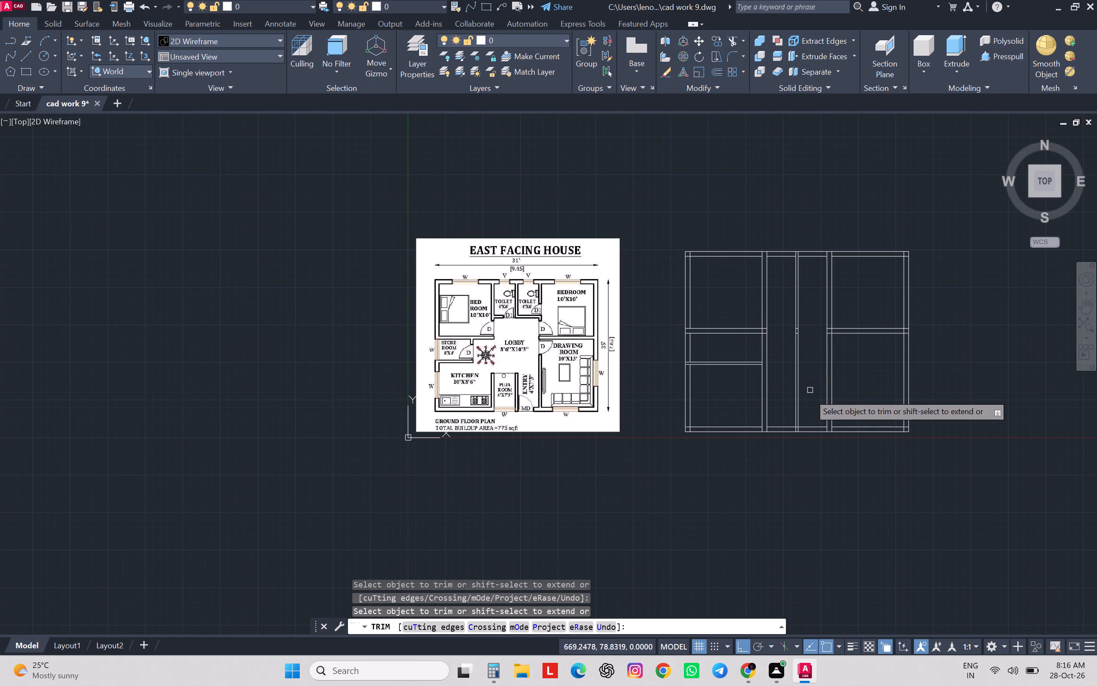
key(Escape)
key(Escape)
key(Escape)
key(Escape)
scroll(713, 344, up, 1)
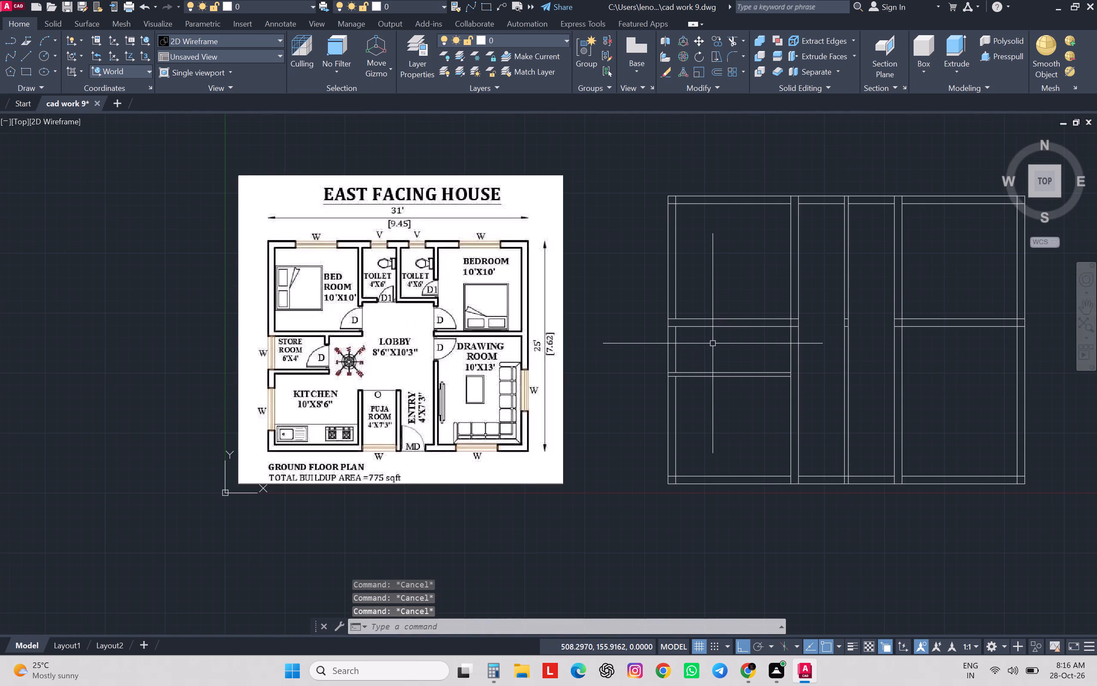
Switch to Chrome and convert the store room's 6-foot width to inches in the length converter.
scroll(713, 343, up, 1)
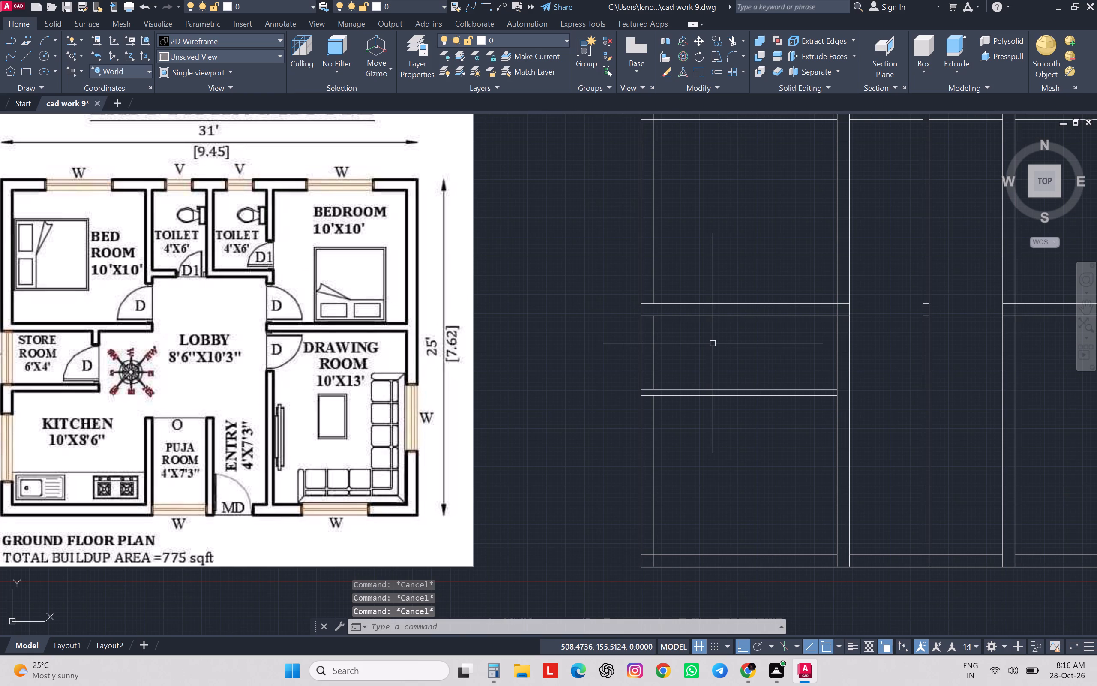
scroll(714, 344, down, 1)
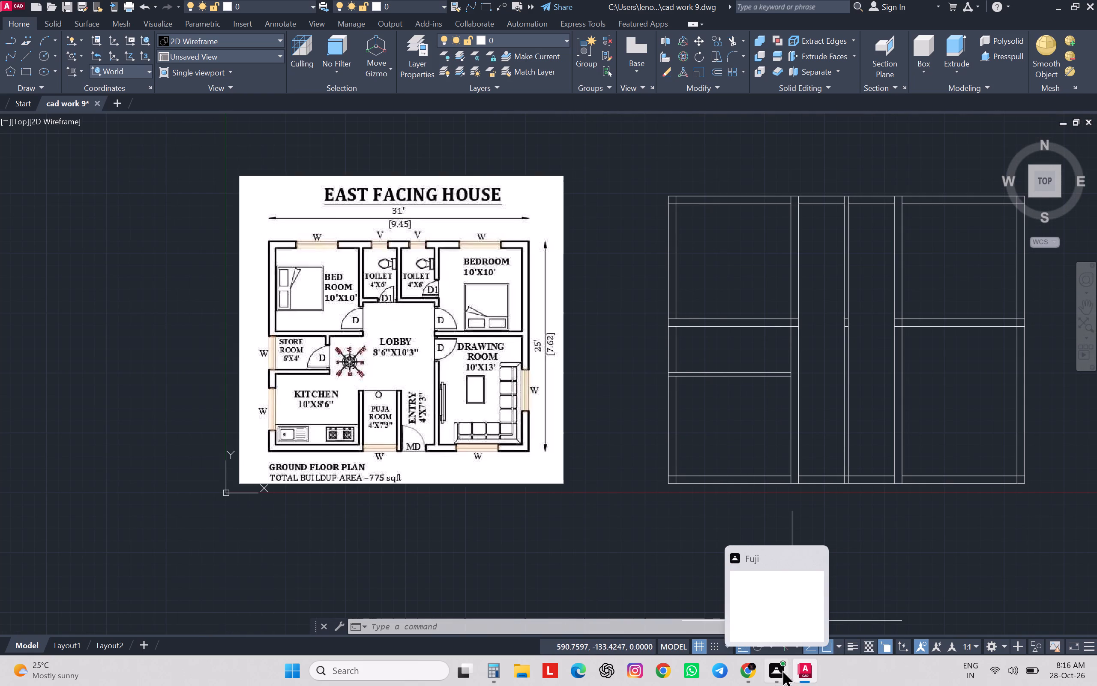
click(743, 668)
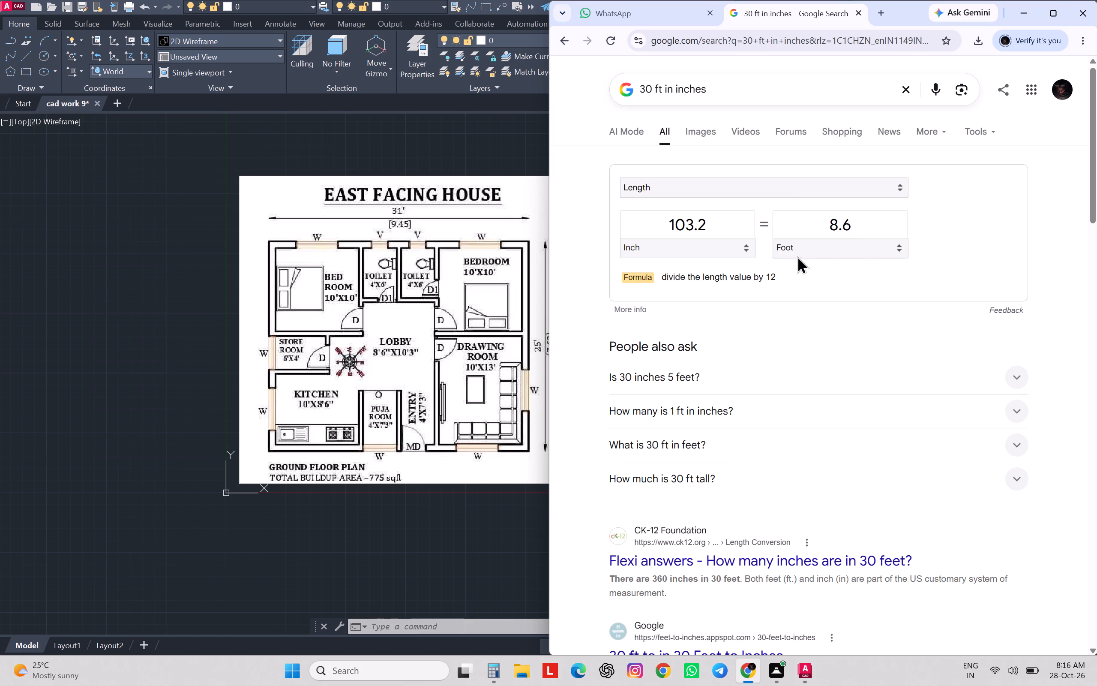
drag(872, 226, 790, 217)
key(6)
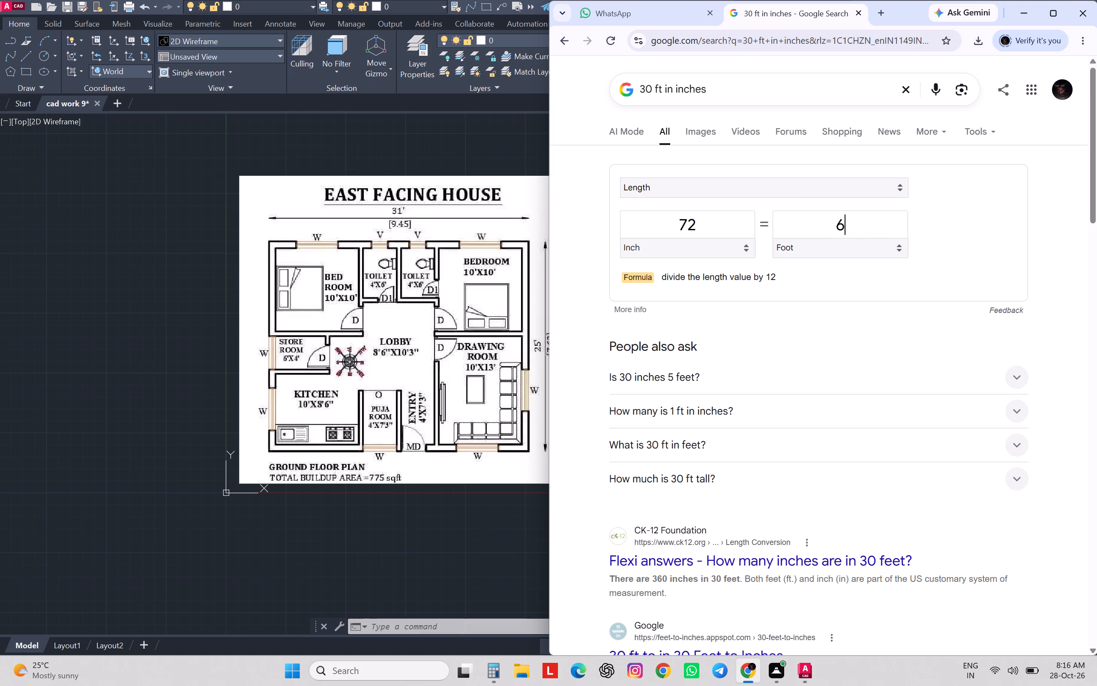
click(1022, 12)
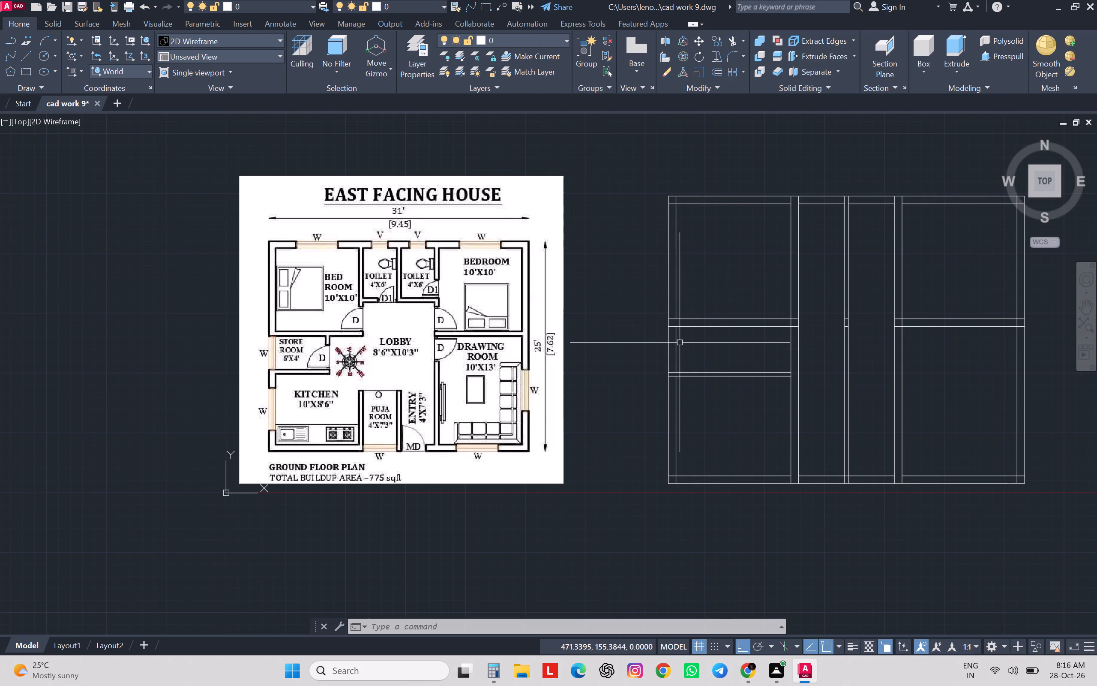
Offset the store room's segment of the west wall's inner line 72 inches east.
click(677, 347)
key(o)
key(Return)
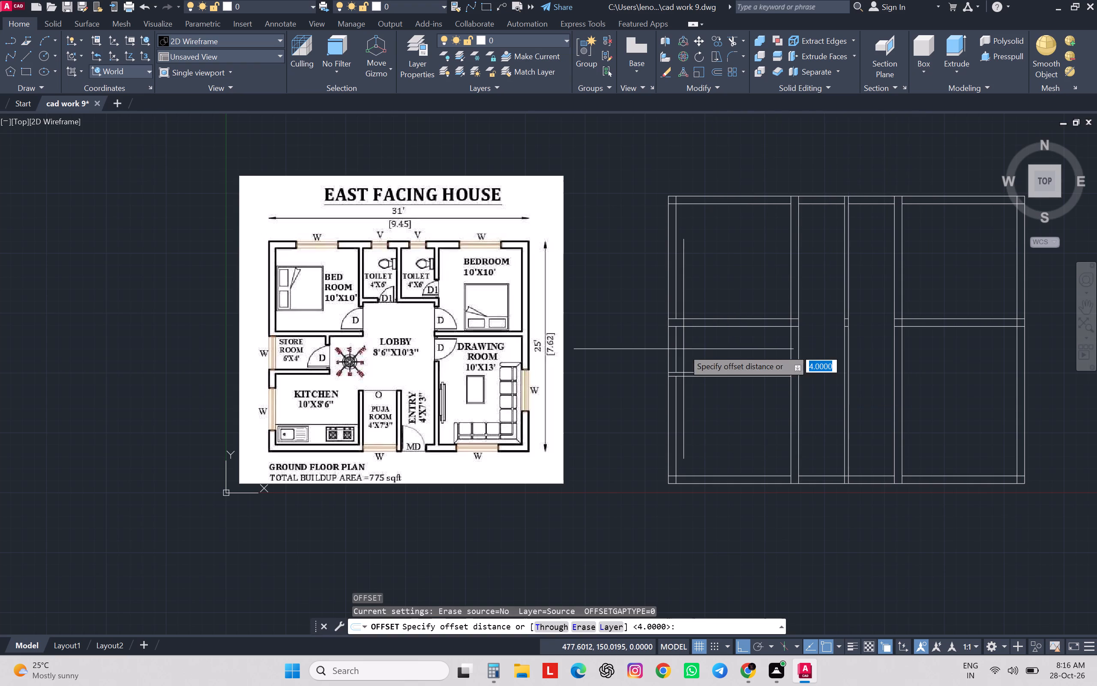
text(72)
key(Return)
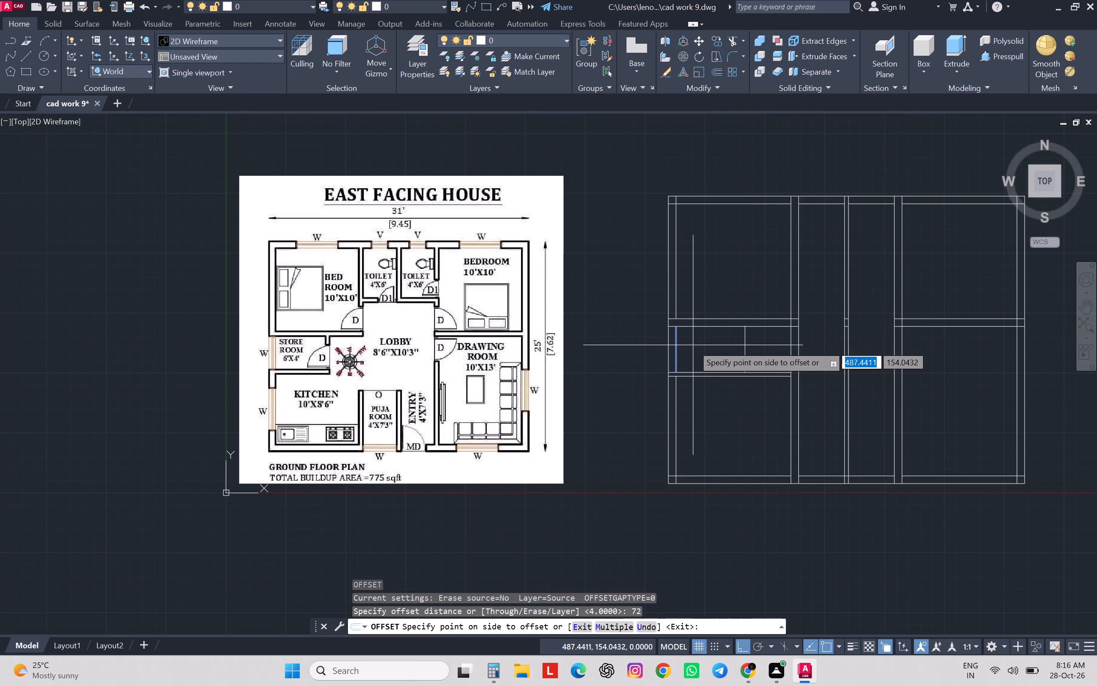
click(725, 424)
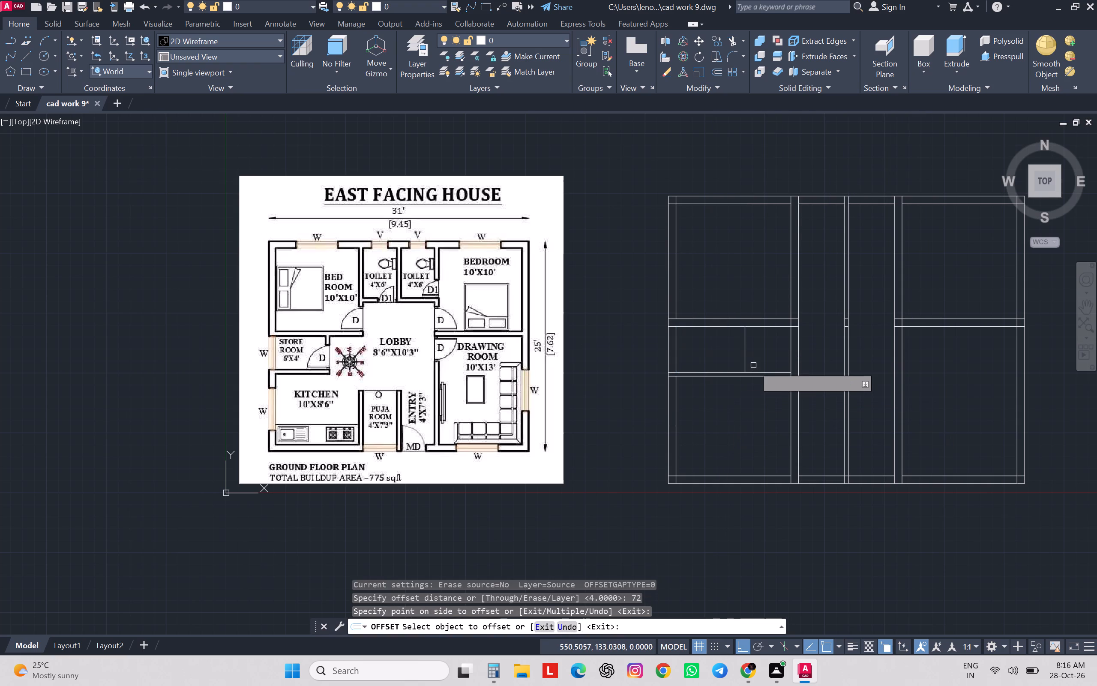
scroll(751, 360, up, 2)
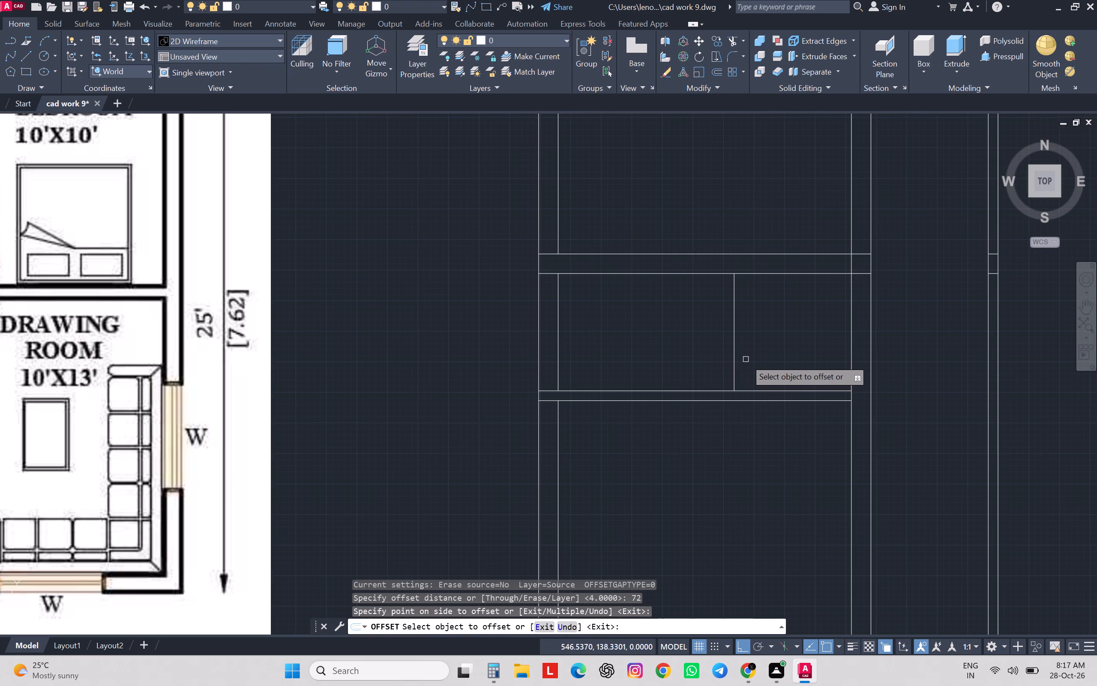
key(Return)
Offset the store room's new east line 4 inches farther east to form its partition wall.
key(Return)
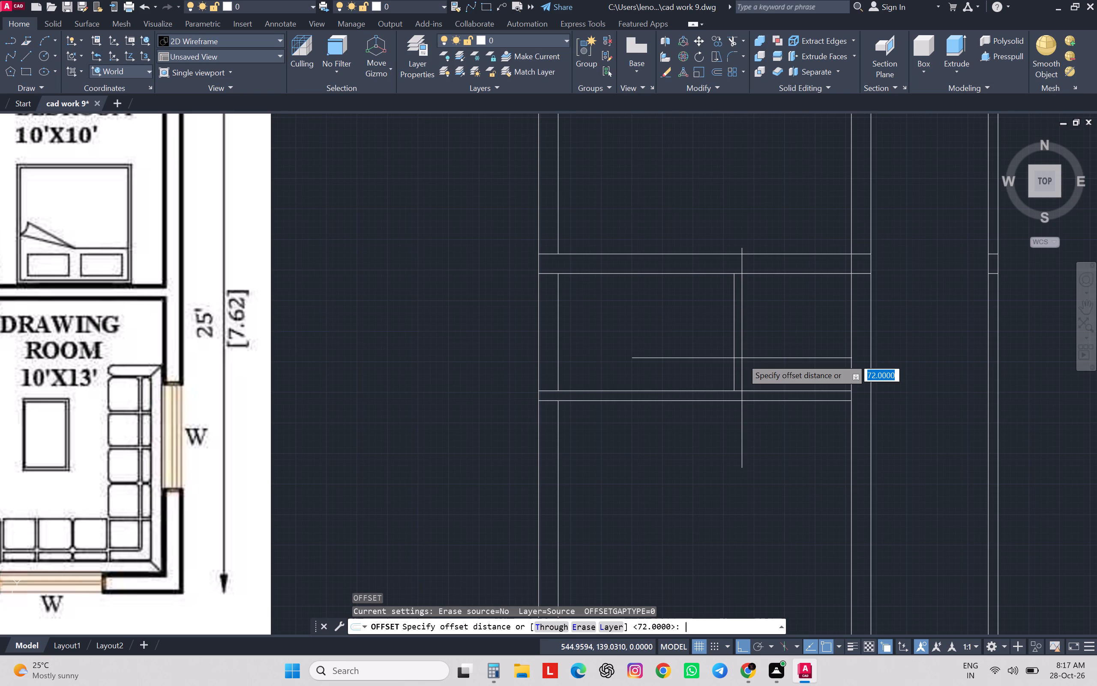
key(4)
key(Return)
click(735, 372)
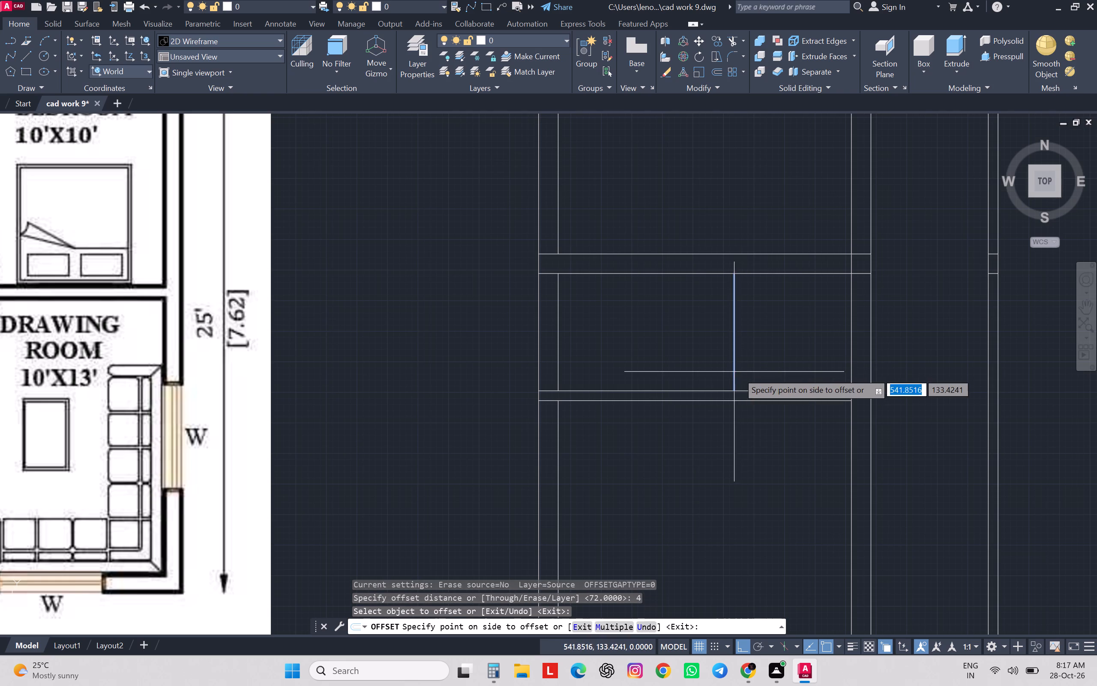
click(772, 453)
key(Escape)
scroll(772, 451, down, 2)
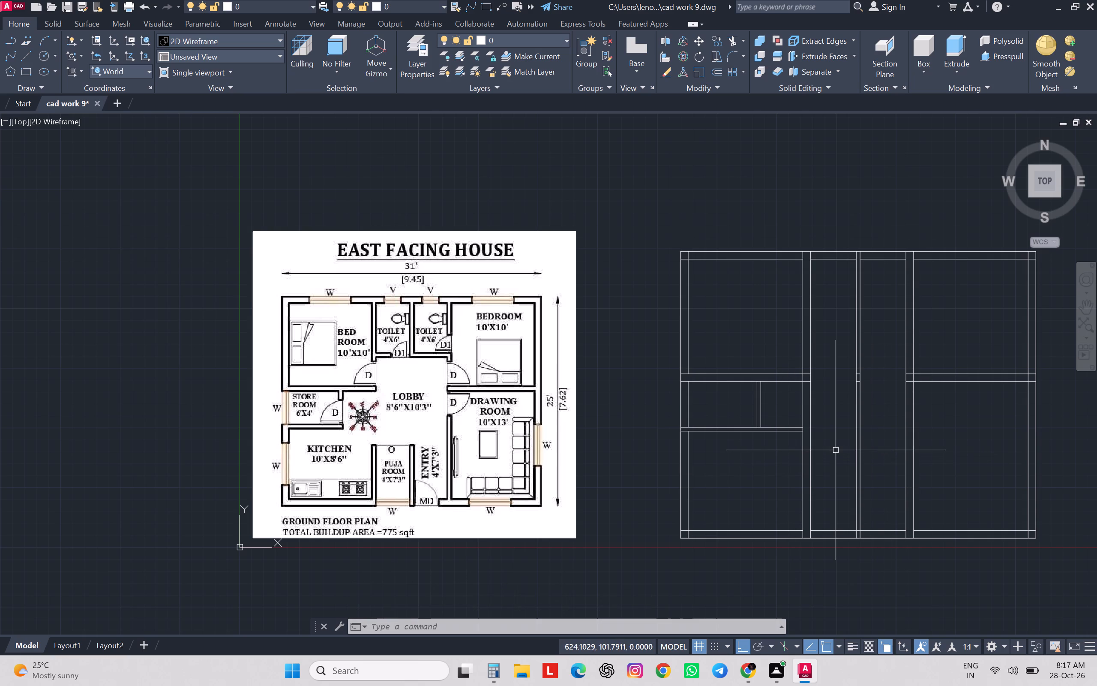
key(Escape)
key(Escape)
key(Escape)
key(Escape)
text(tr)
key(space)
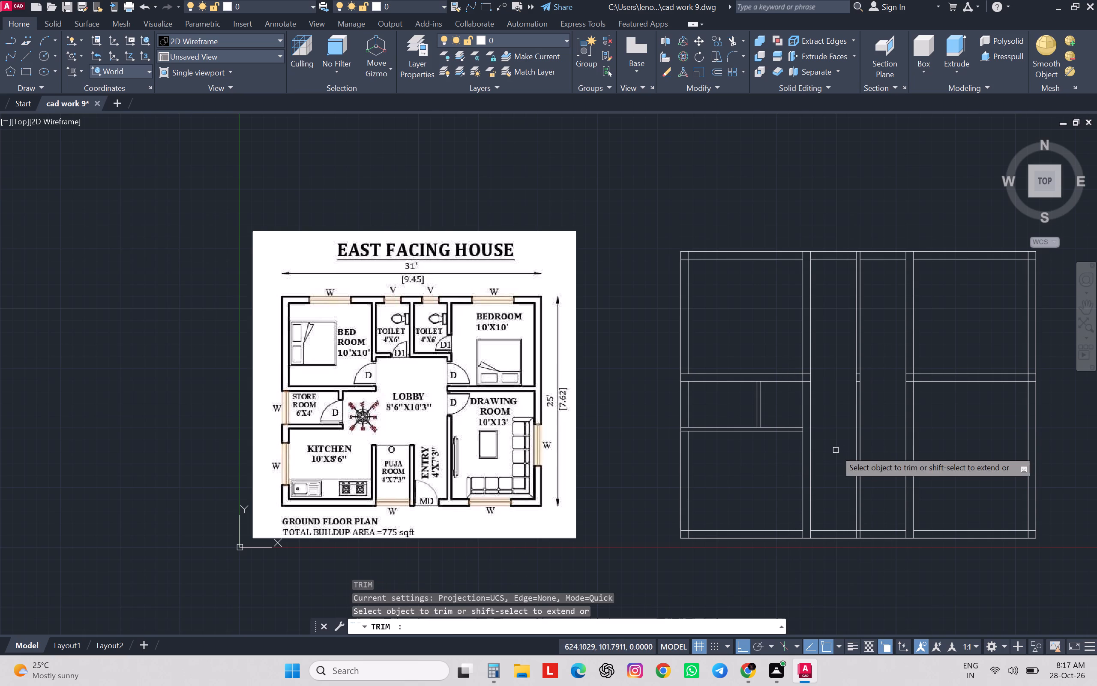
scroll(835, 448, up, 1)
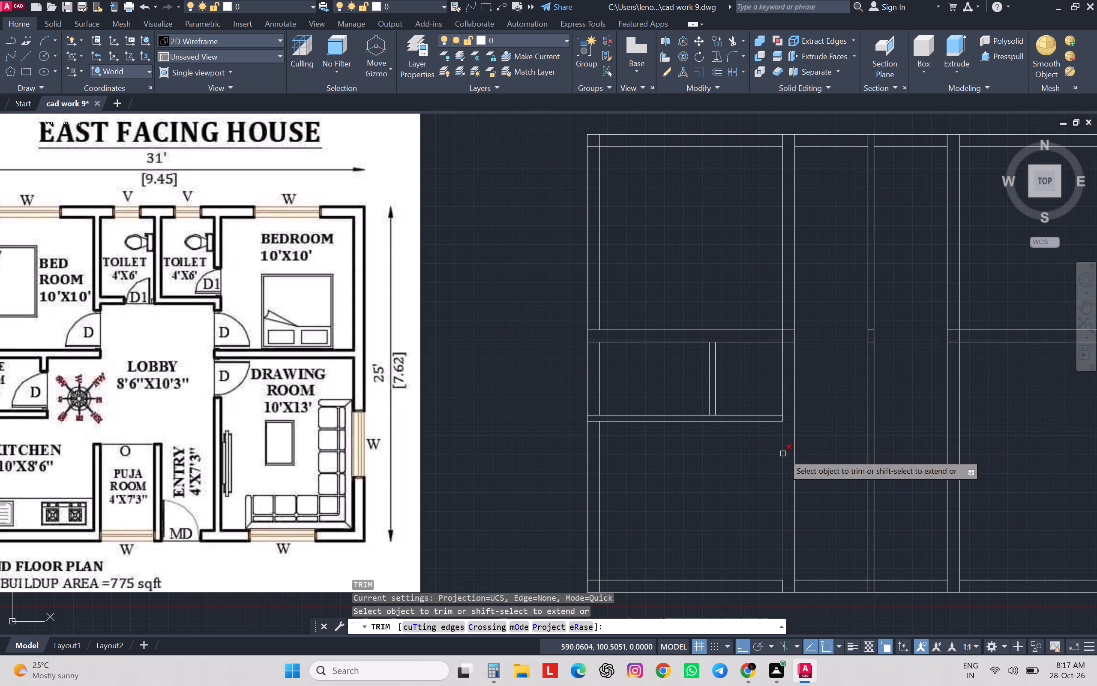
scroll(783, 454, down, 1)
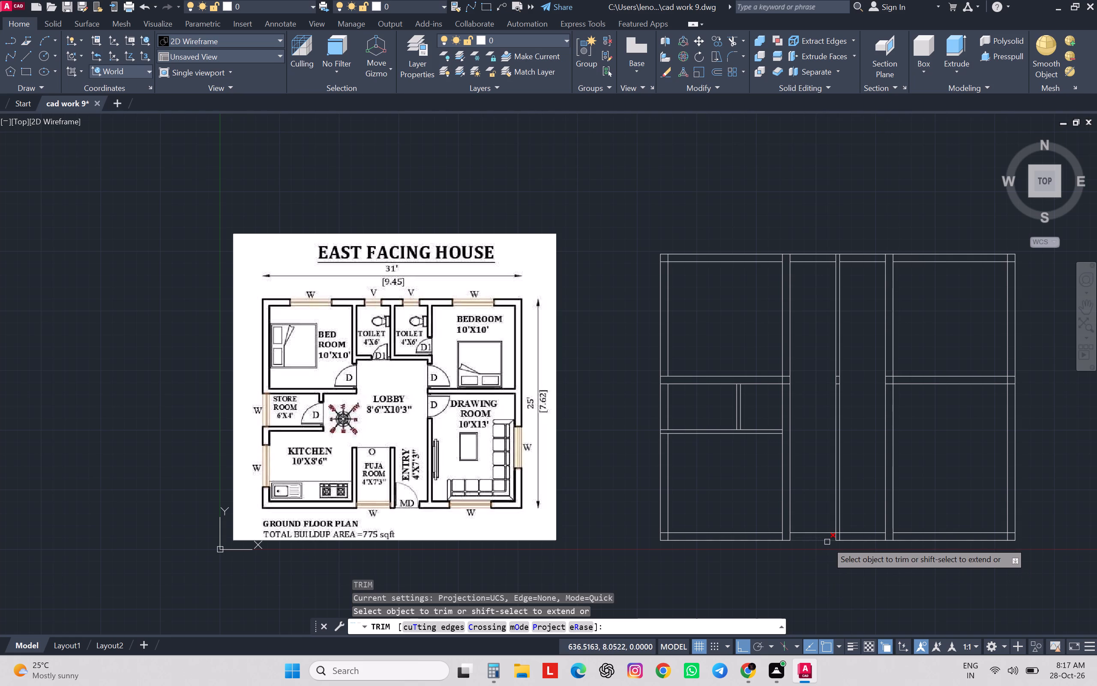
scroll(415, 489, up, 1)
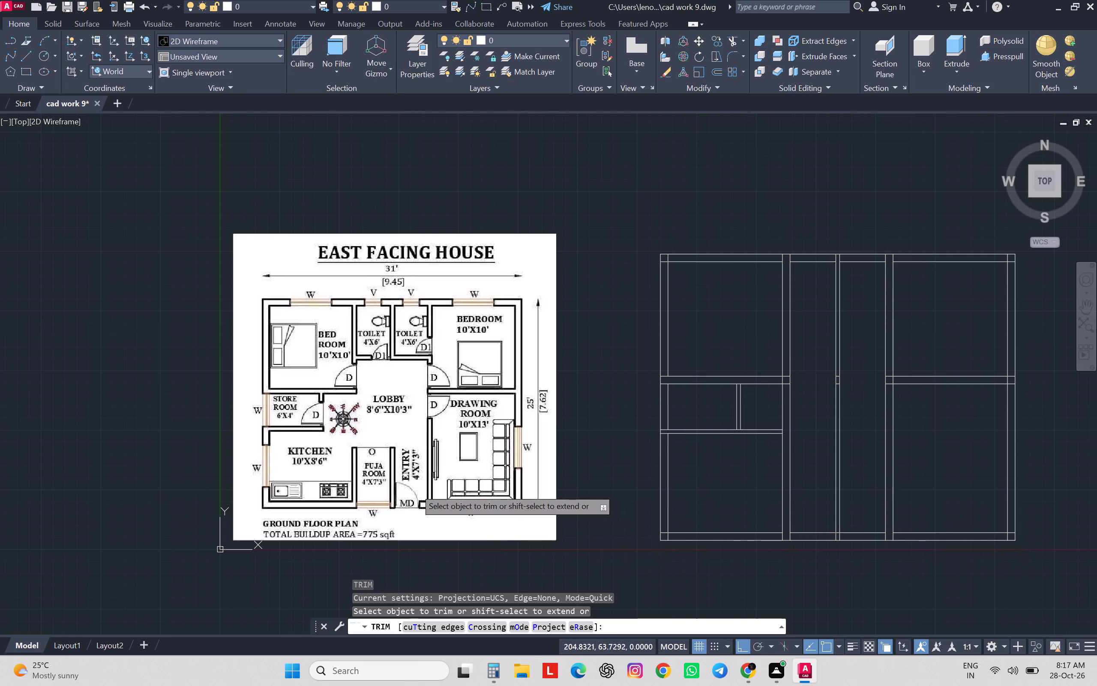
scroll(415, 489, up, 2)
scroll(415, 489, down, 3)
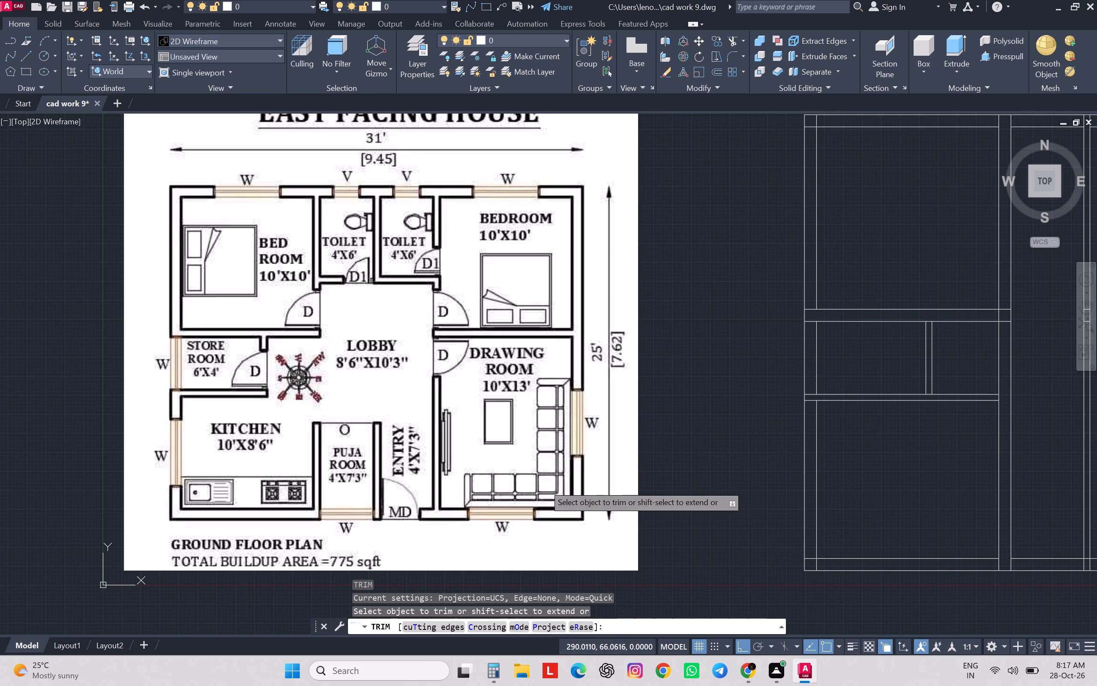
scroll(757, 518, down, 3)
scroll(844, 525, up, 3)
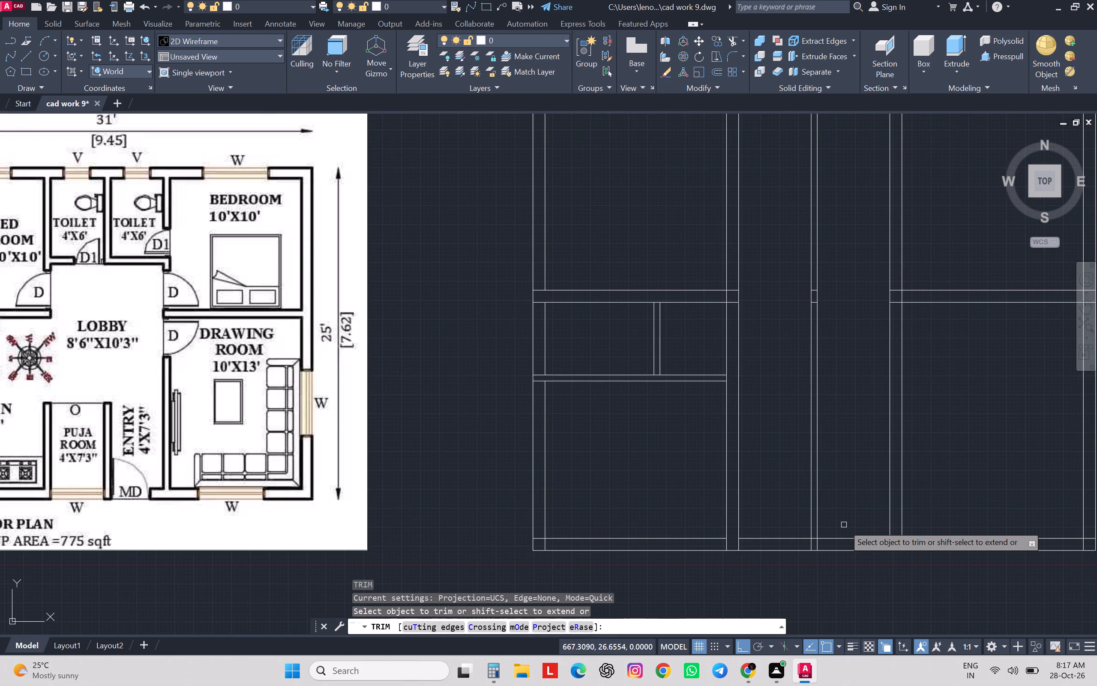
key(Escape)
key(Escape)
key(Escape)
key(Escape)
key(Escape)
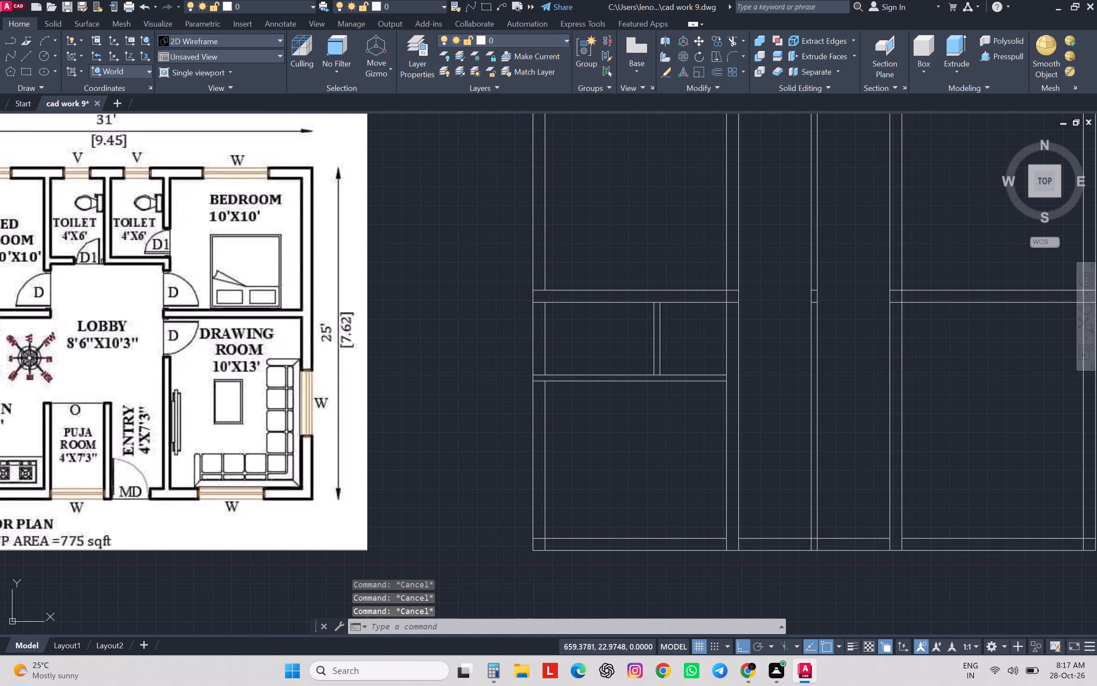
For an Offset distance, convert the puja room's depth to inches in Chrome's length converter, trying 7, 7'3" and 7.3 feet.
key(o)
key(Return)
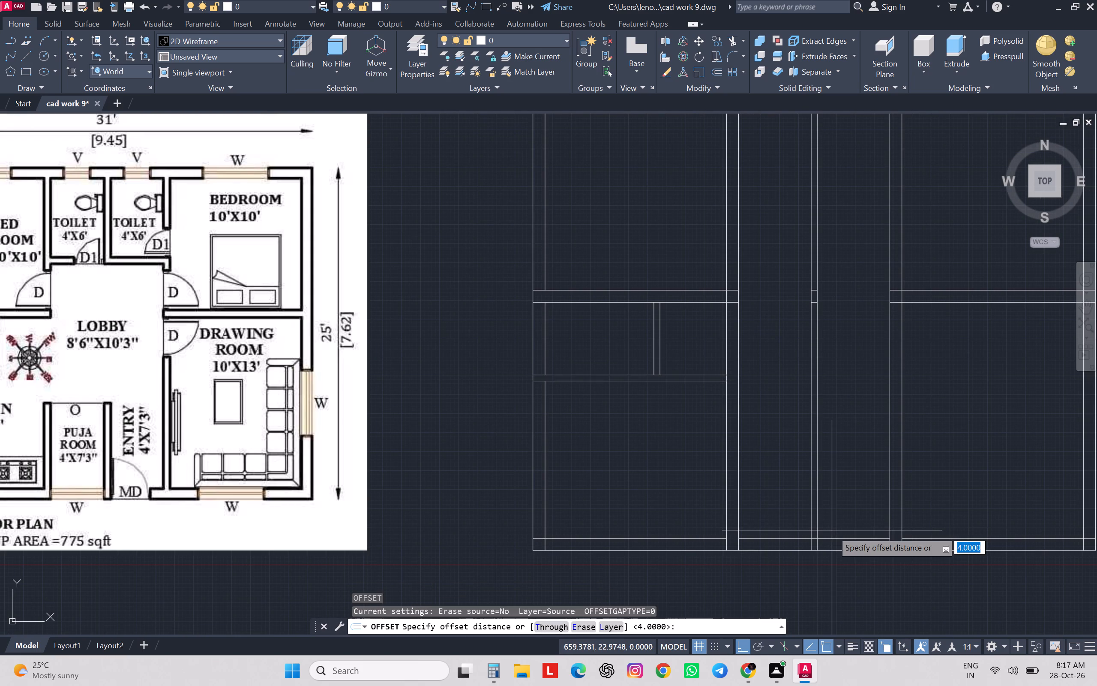
click(760, 630)
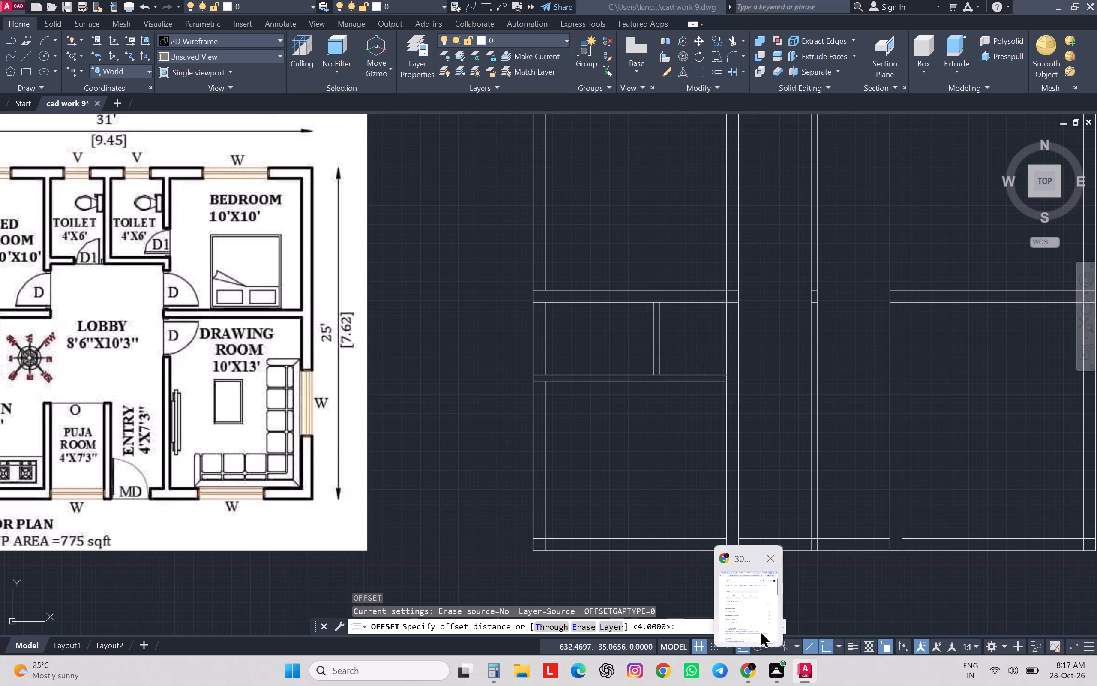
drag(857, 227, 815, 229)
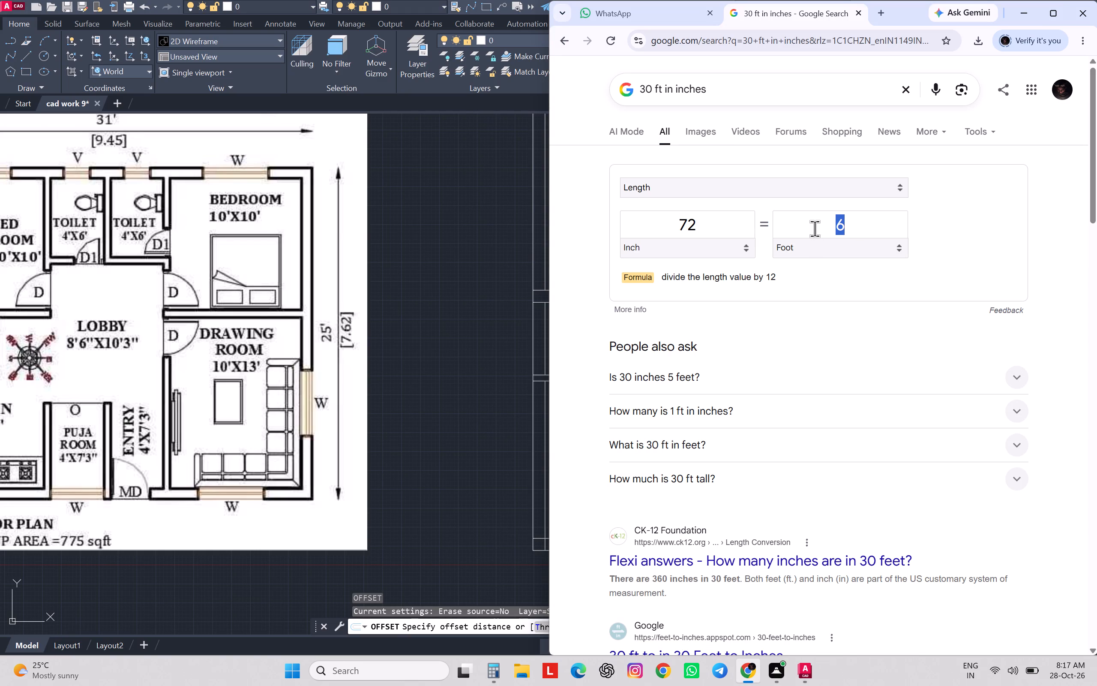
key(7)
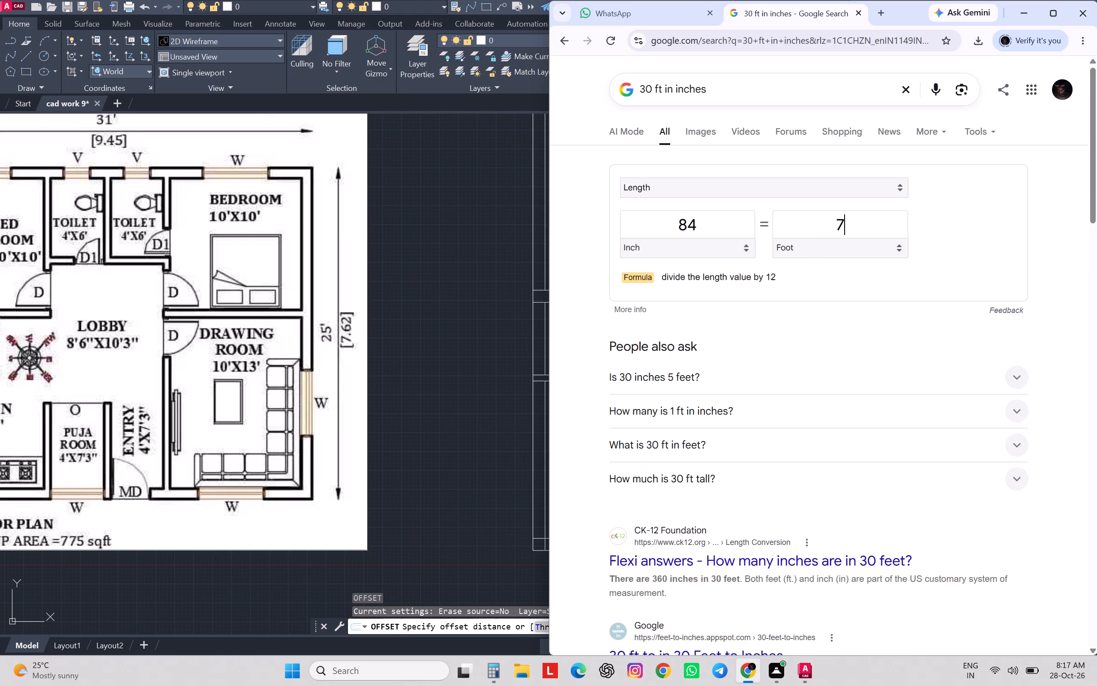
key(apostrophe)
key(3)
key(semicolon)
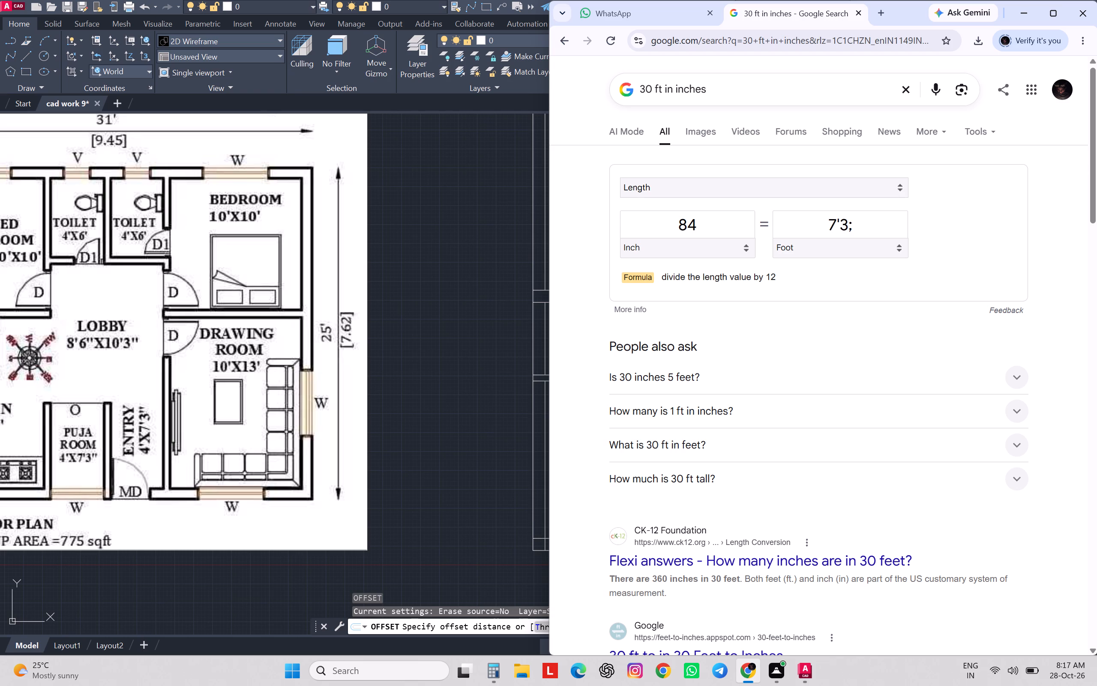
key(BackSpace)
key(shift+quotedbl)
drag(848, 229, 826, 229)
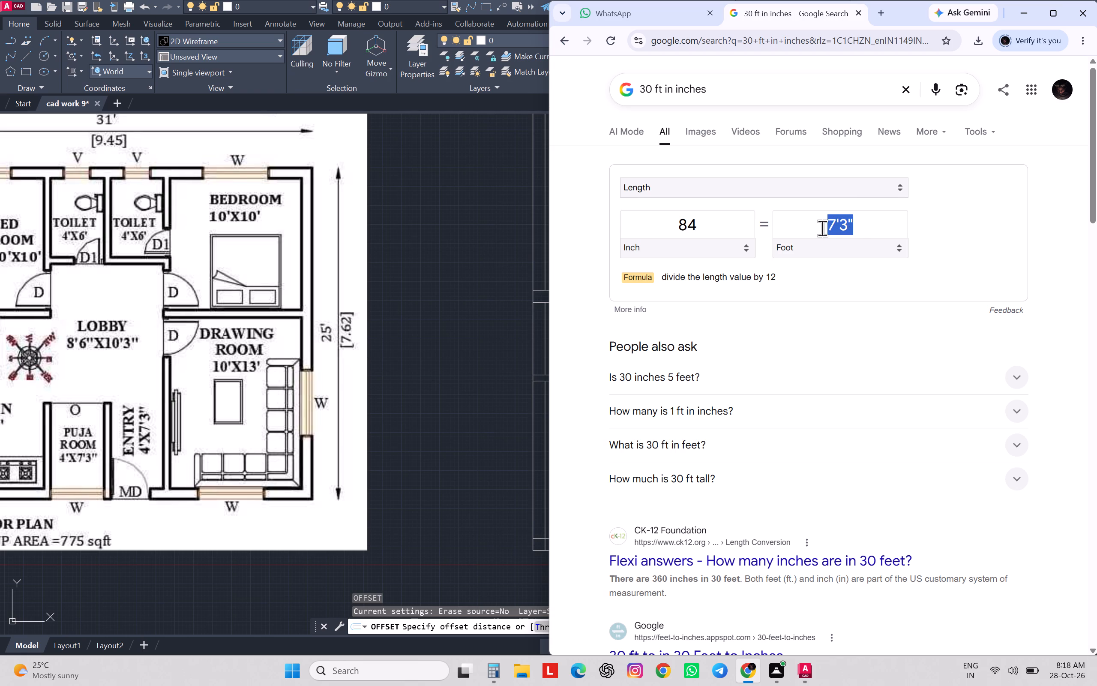
text(7.3)
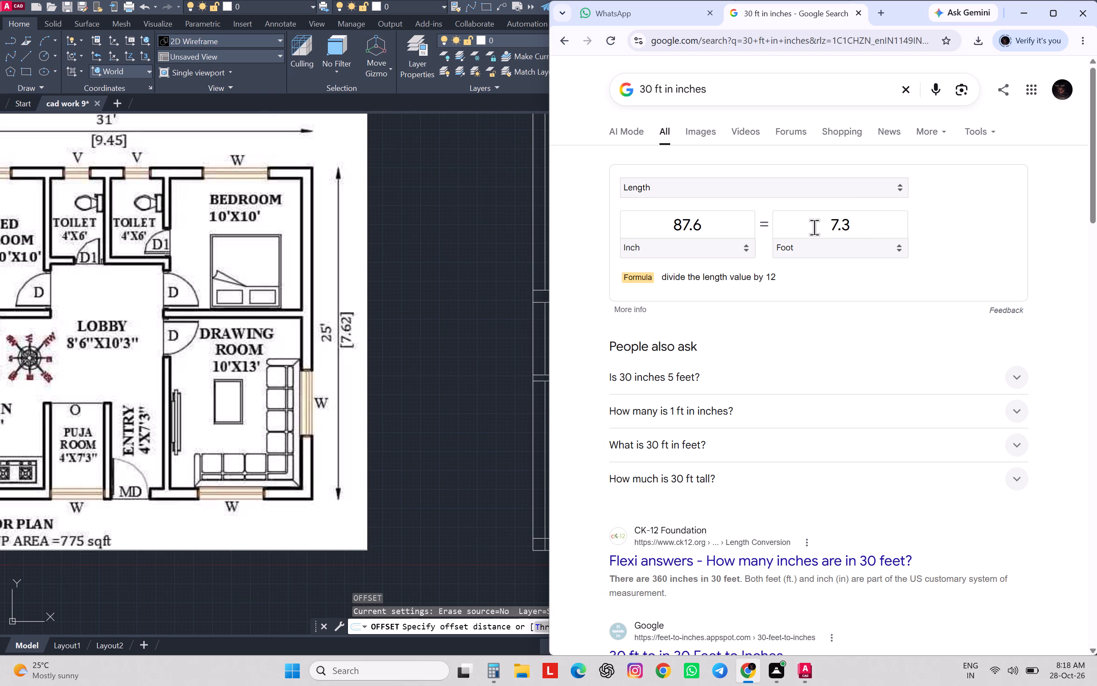
click(1022, 17)
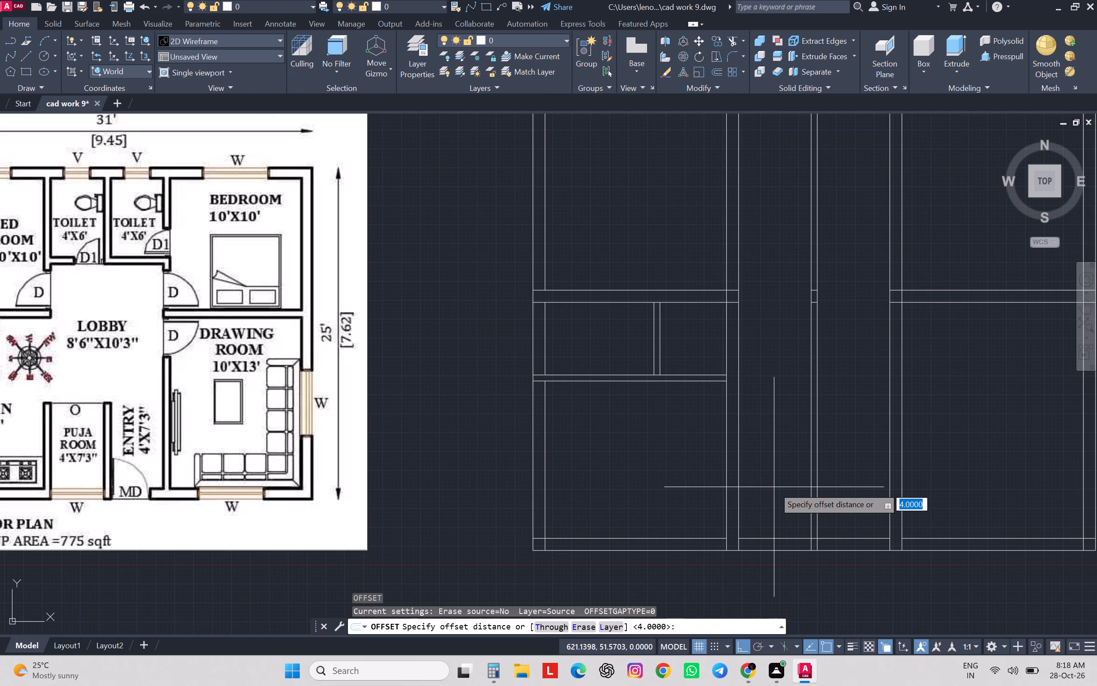
Offset the south wall's inner line between the kitchen and drawing room 84 inches north to mark the puja room's depth.
text(84)
key(Return)
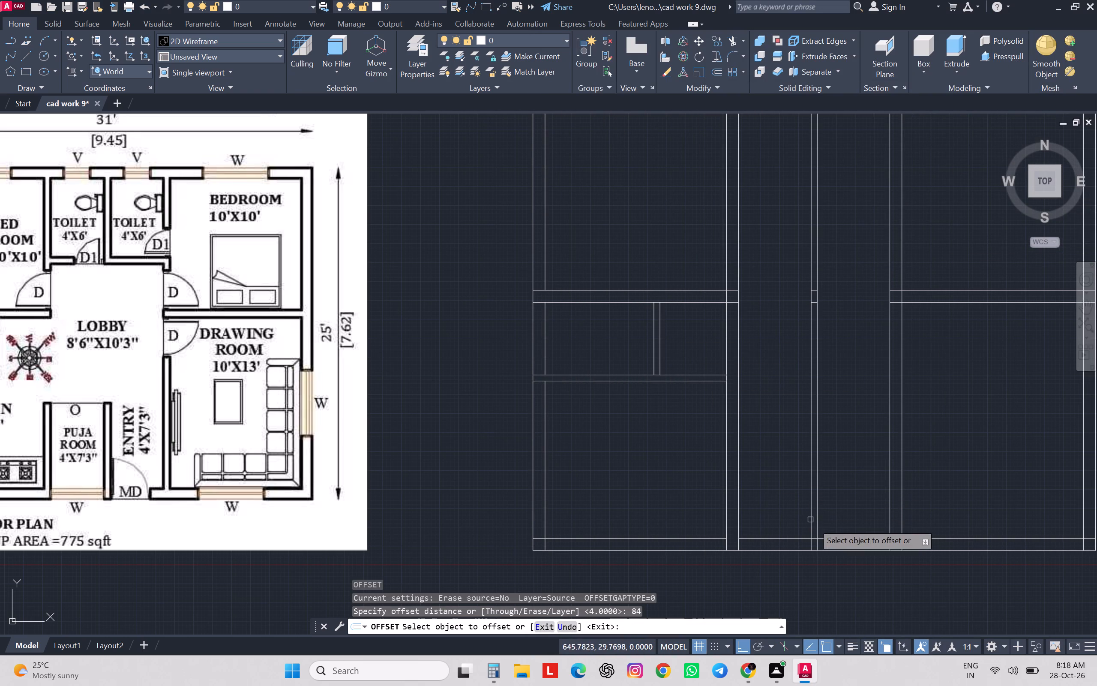
click(829, 538)
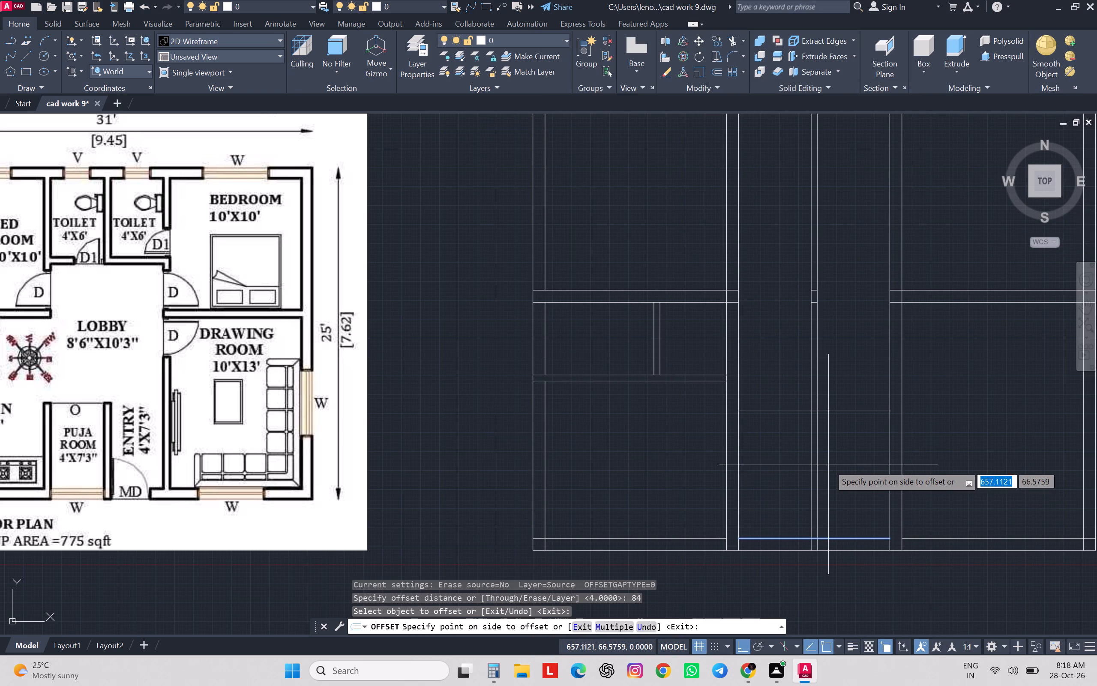
click(828, 464)
scroll(827, 465, down, 1)
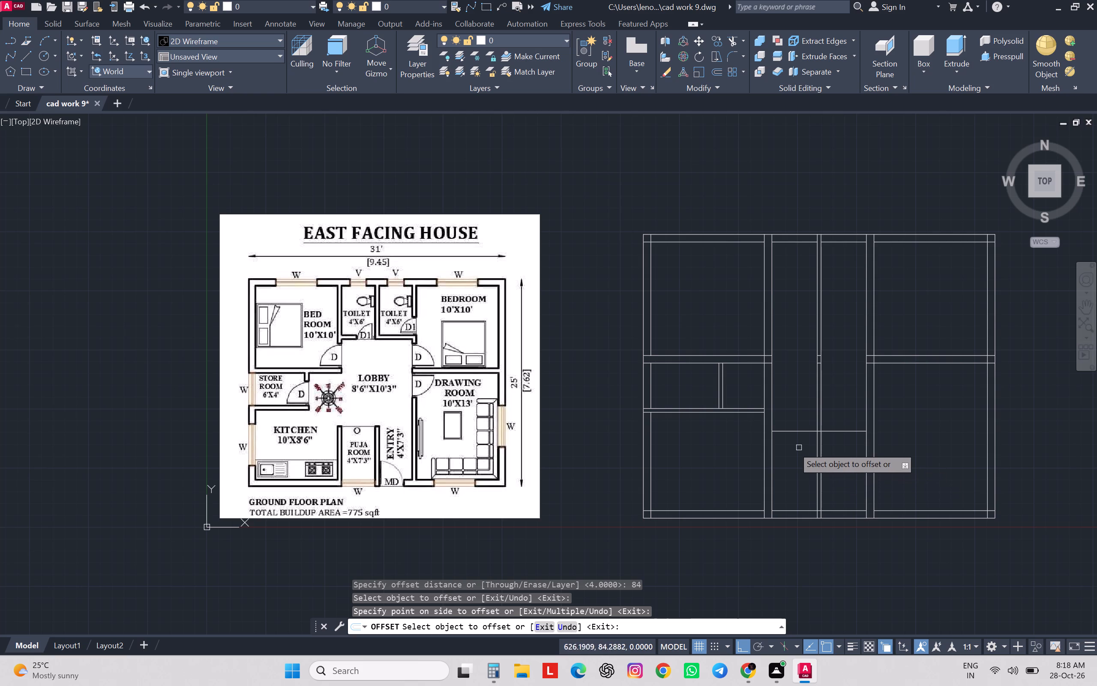
key(Escape)
key(Escape)
key(Escape)
key(Escape)
key(Escape)
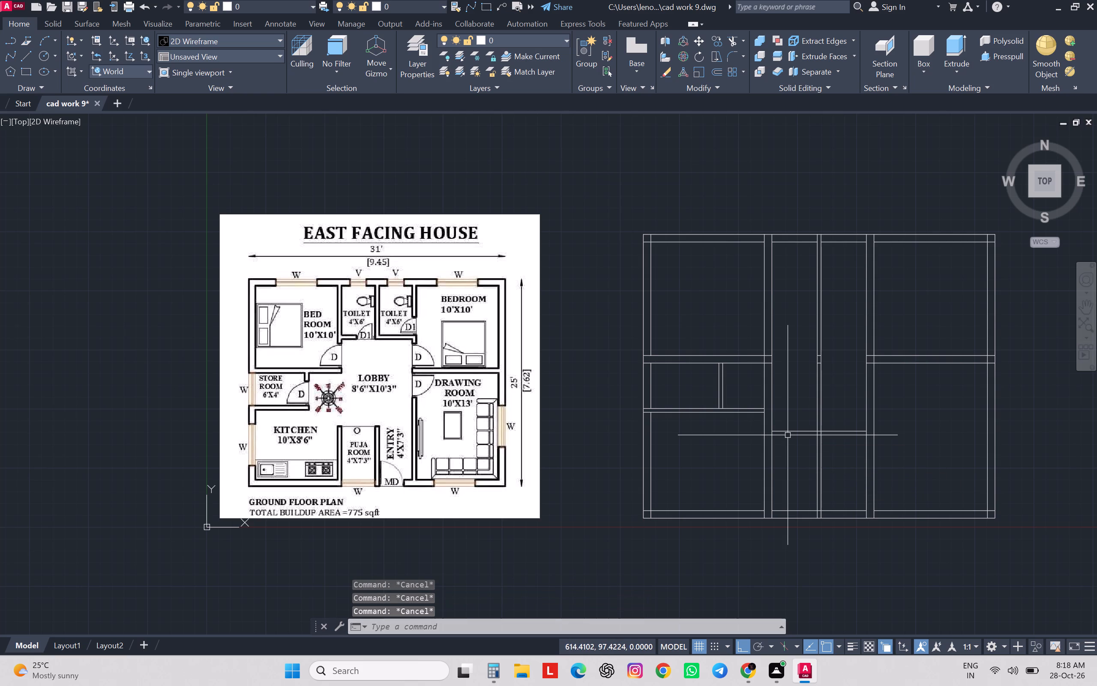
key(Escape)
Extend the puja room's north line west across the kitchen's east wall.
text(tr)
key(space)
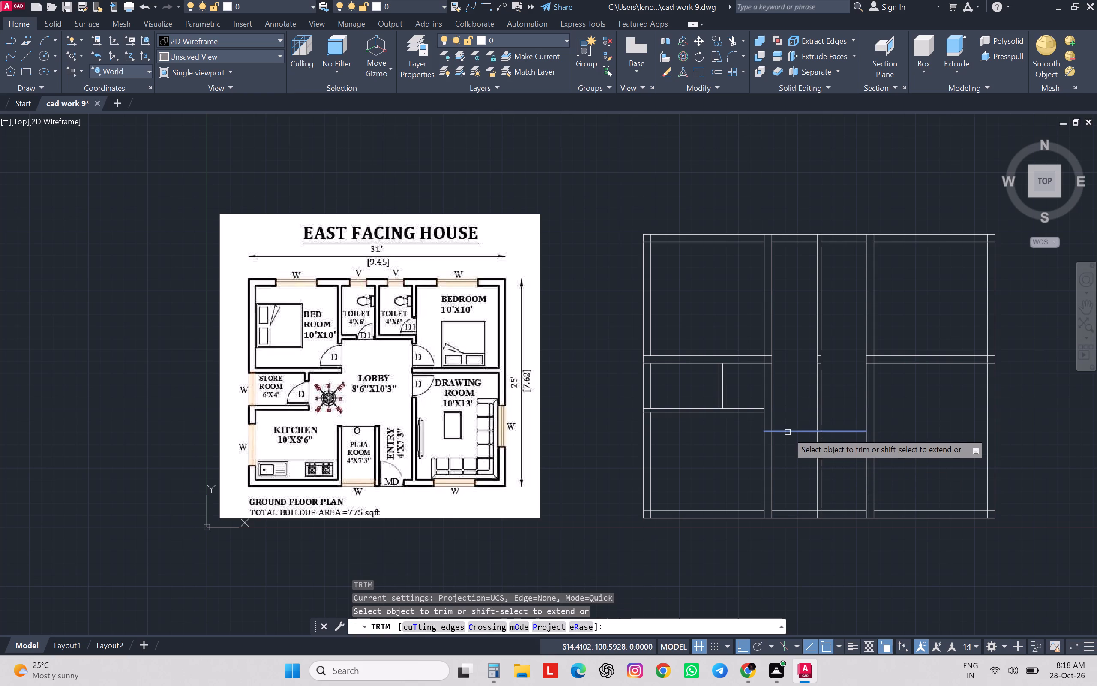
shift+click(788, 432)
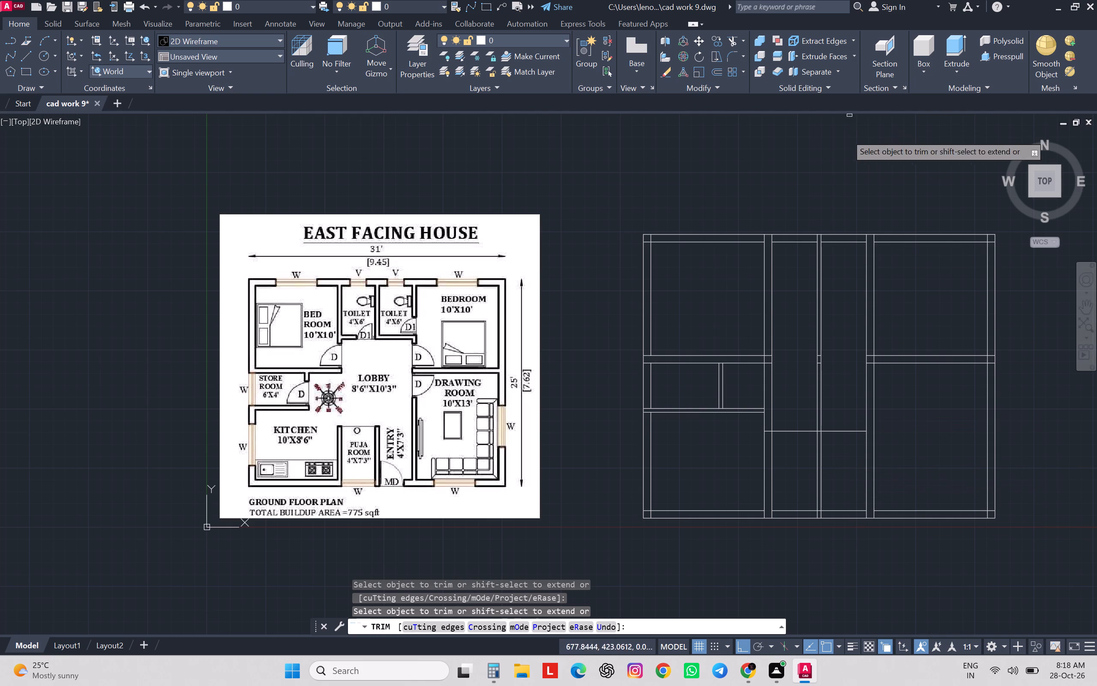
key(Escape)
key(Escape)
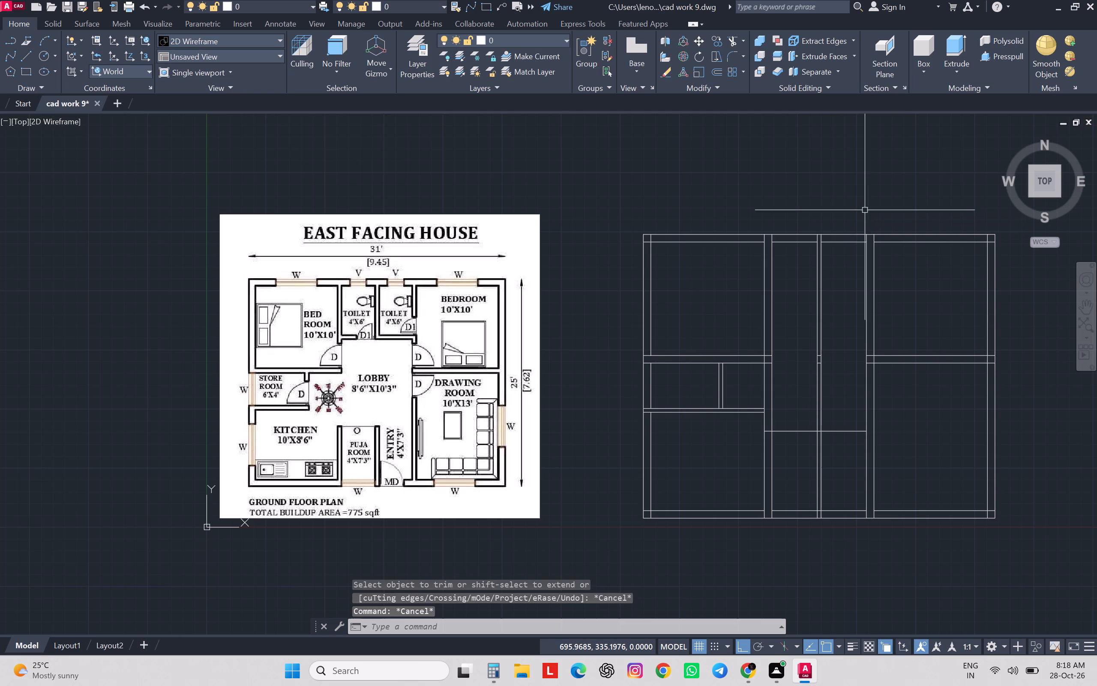
key(Escape)
key(Escape)
key(Escape)
key(Escape)
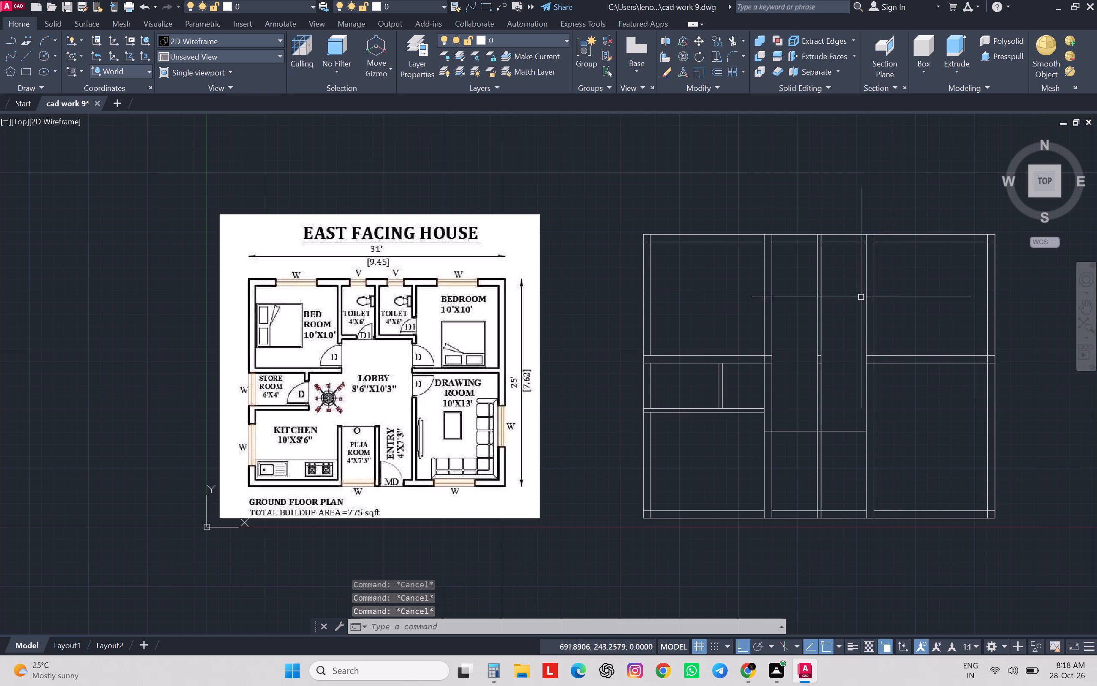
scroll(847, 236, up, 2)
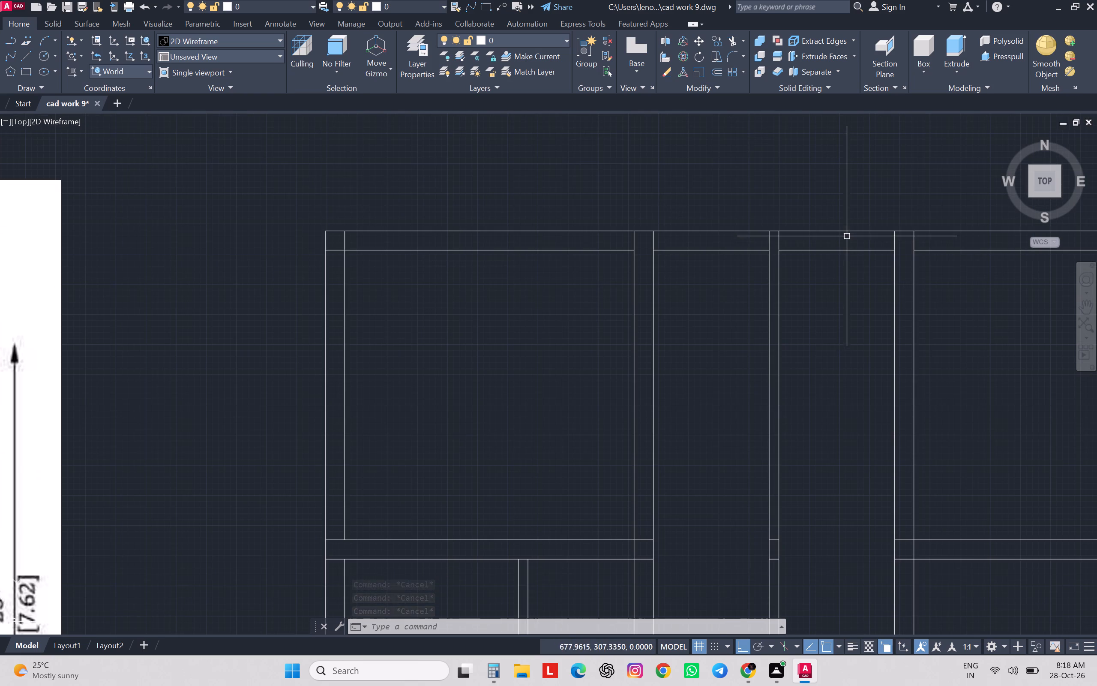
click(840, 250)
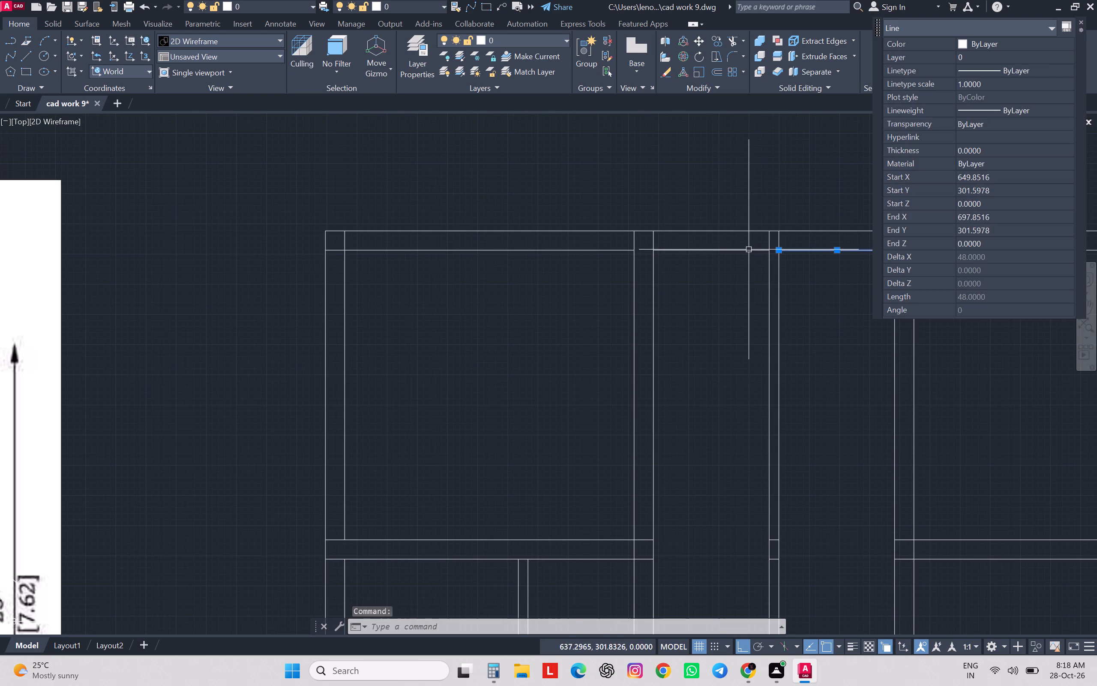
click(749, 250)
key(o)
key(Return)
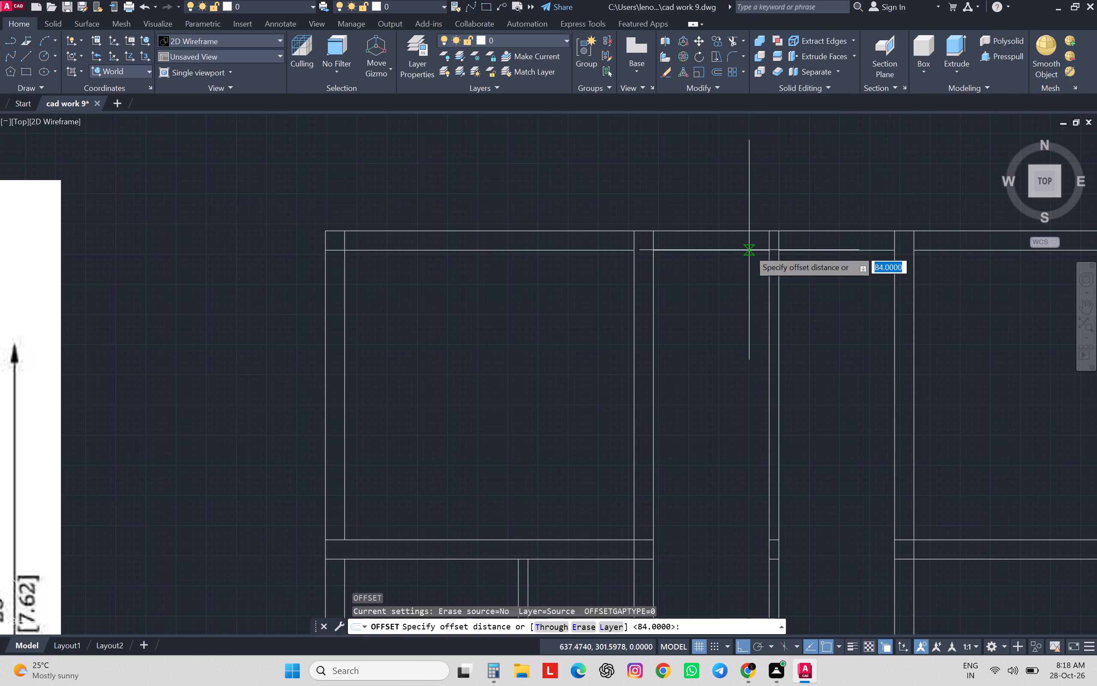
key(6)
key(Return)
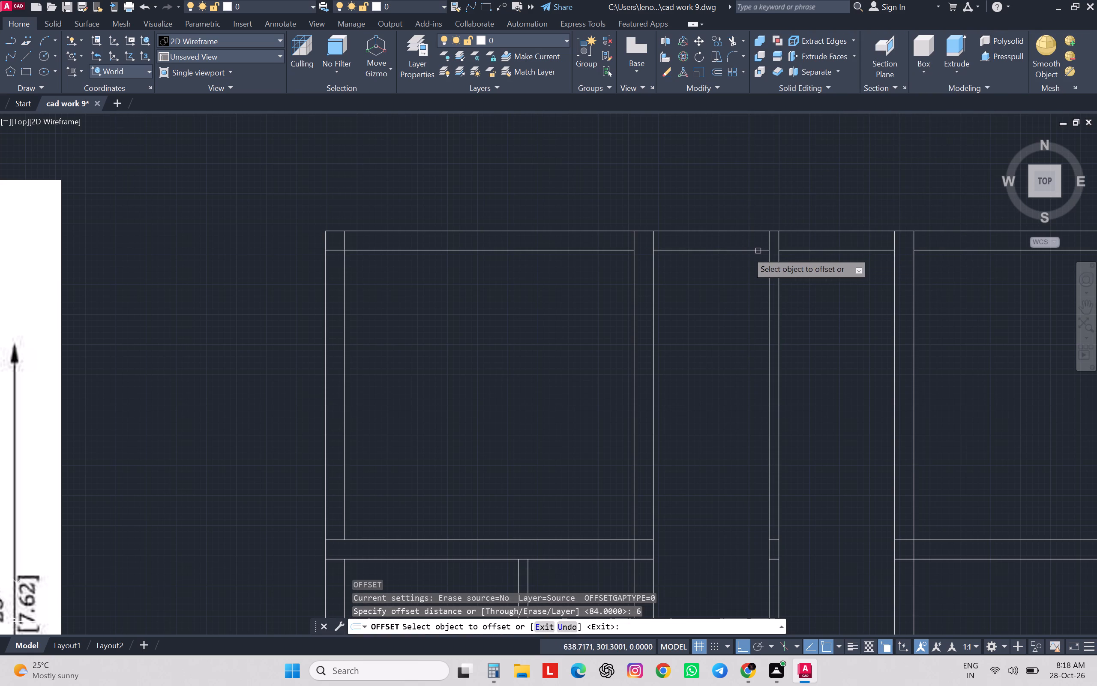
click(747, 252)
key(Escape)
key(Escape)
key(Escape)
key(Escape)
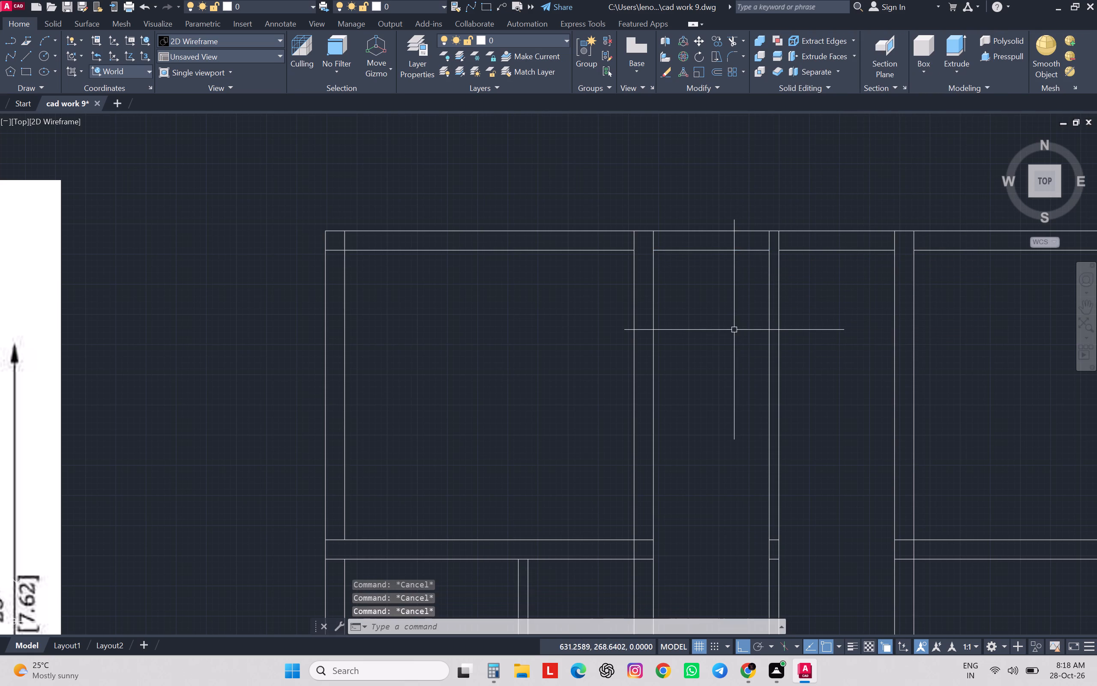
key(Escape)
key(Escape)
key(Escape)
Offset the north wall's inner line 72 inches south in both toilets to mark their depth.
key(o)
key(Return)
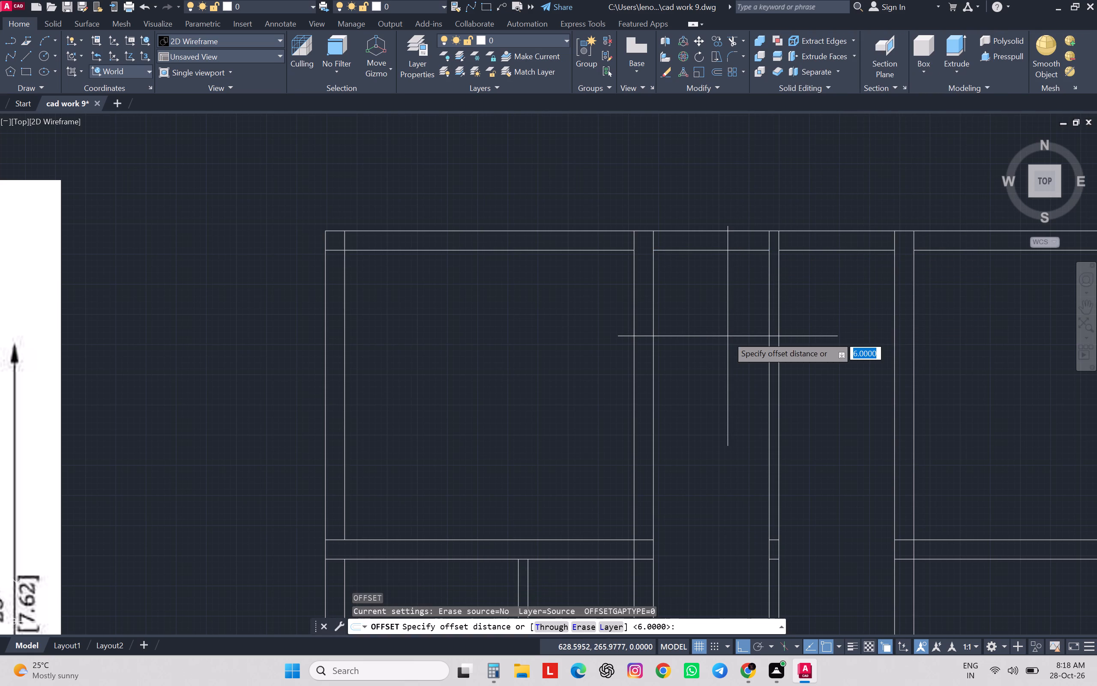
key(7)
key(2)
key(Return)
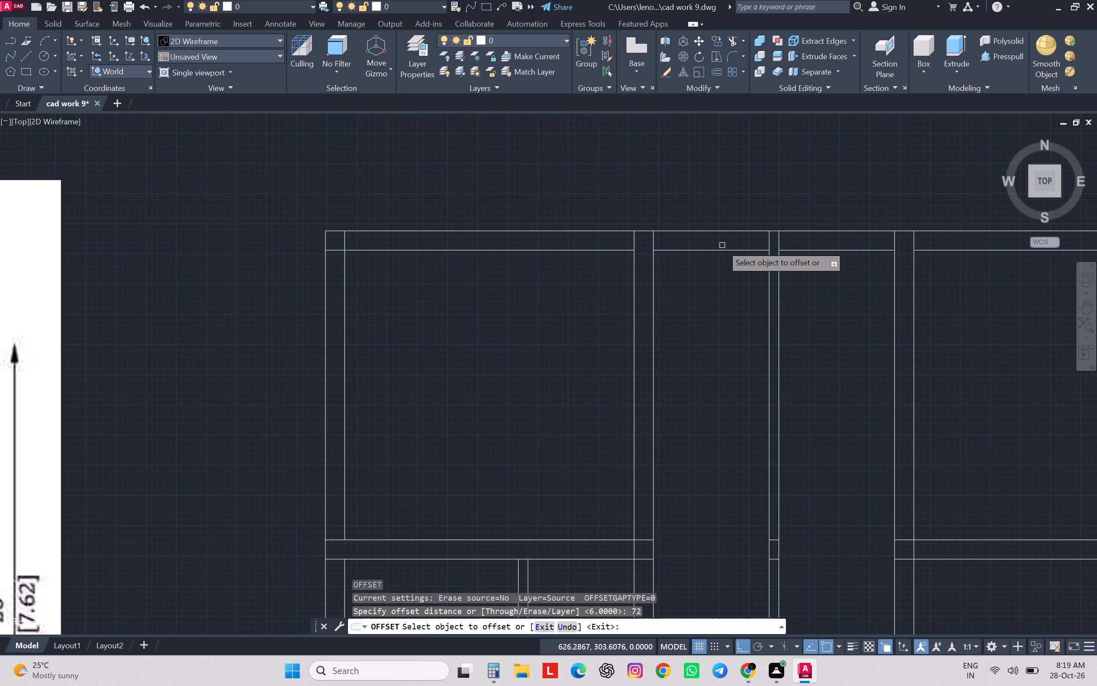
click(723, 250)
drag(719, 360, 731, 349)
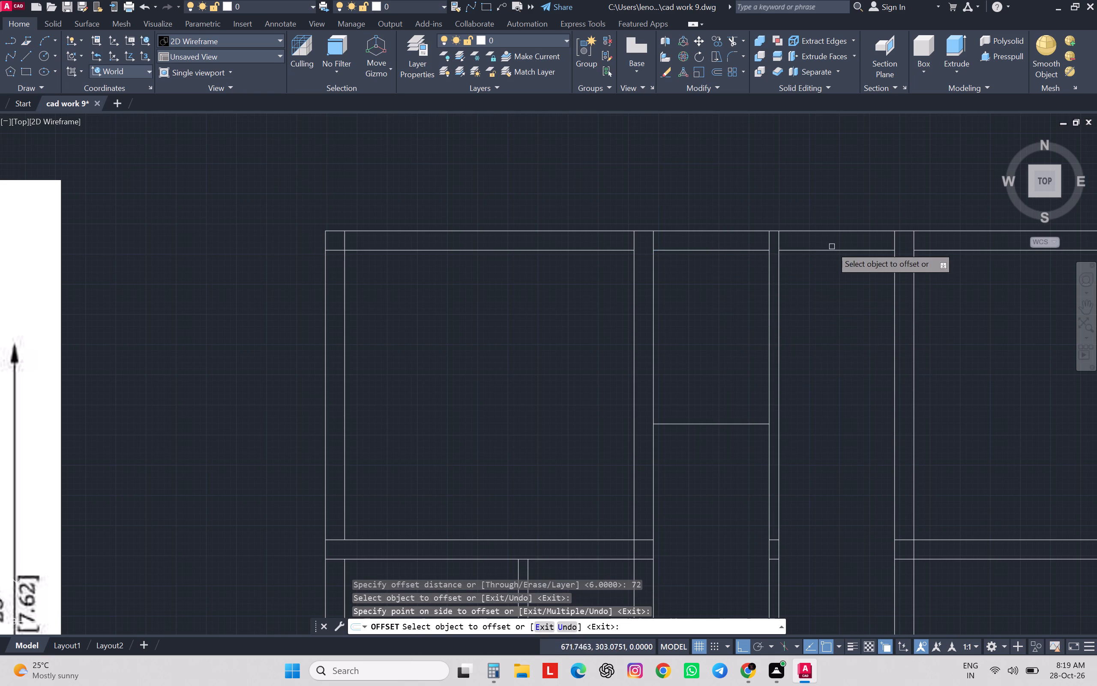
click(830, 251)
click(845, 356)
scroll(854, 309, down, 2)
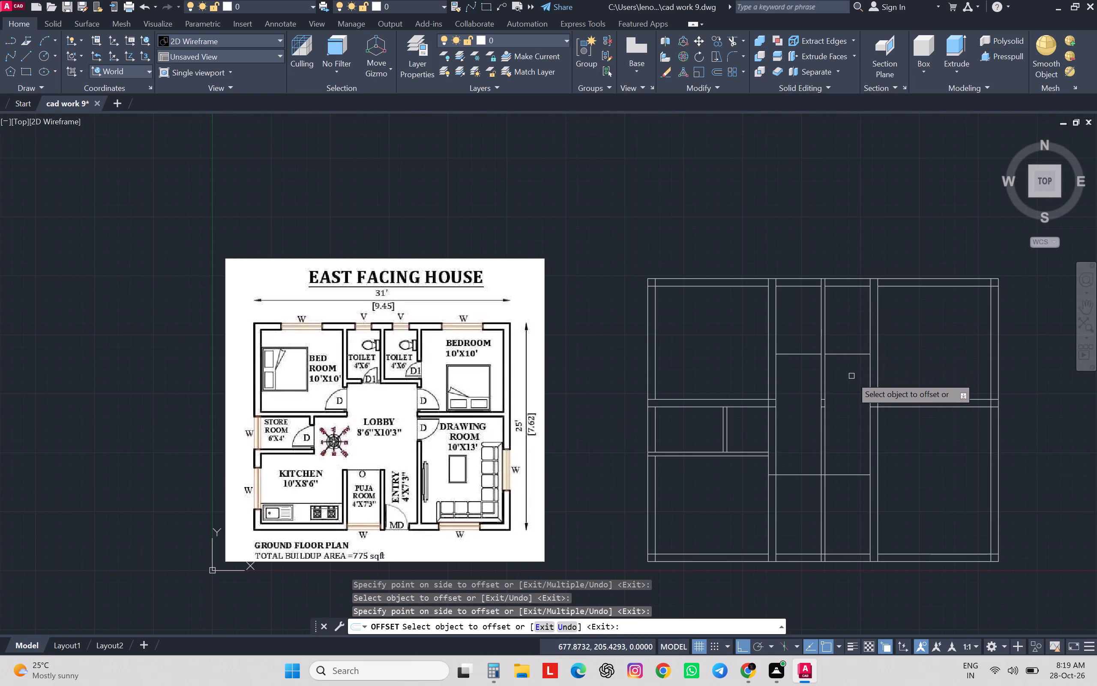
key(Escape)
key(Escape)
key(Escape)
key(Escape)
key(Escape)
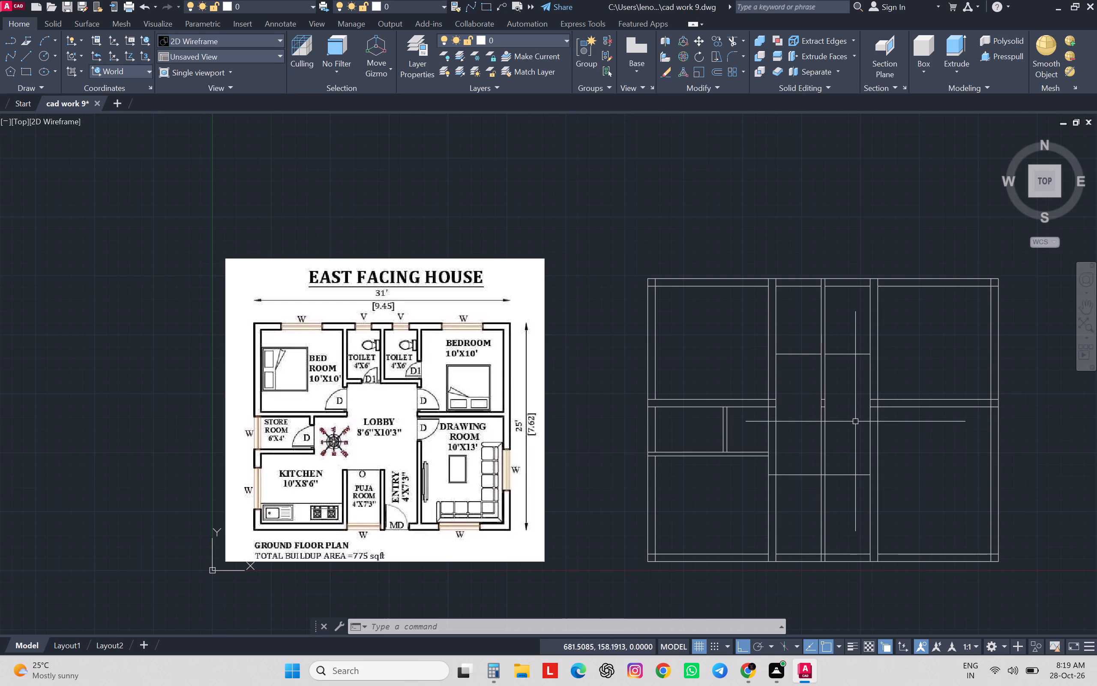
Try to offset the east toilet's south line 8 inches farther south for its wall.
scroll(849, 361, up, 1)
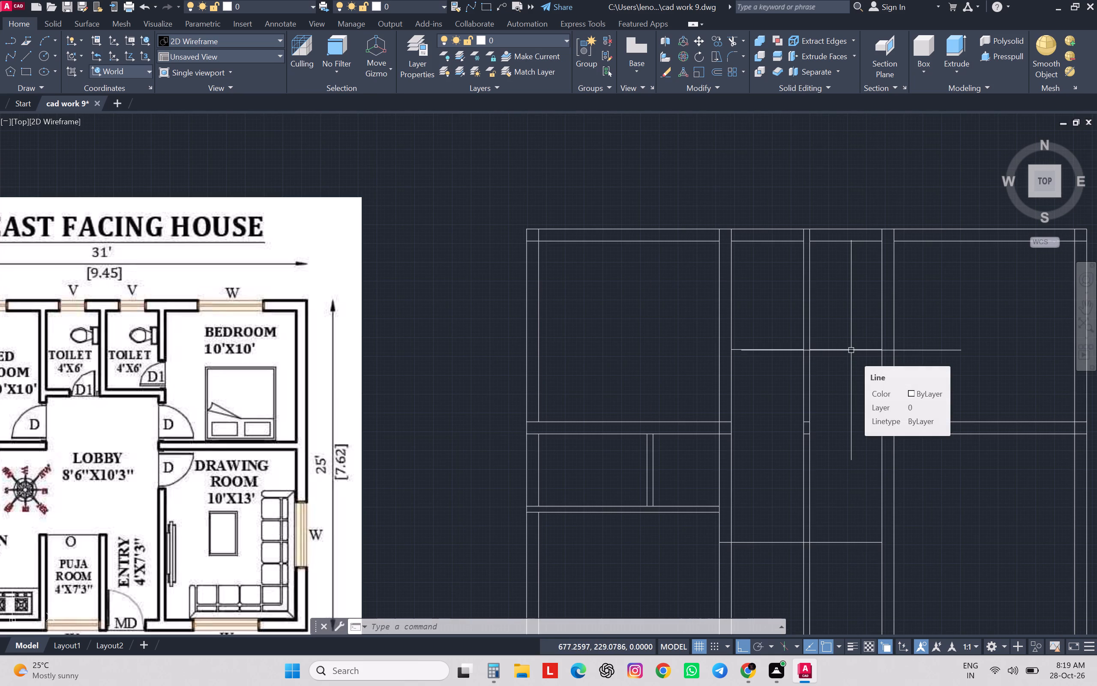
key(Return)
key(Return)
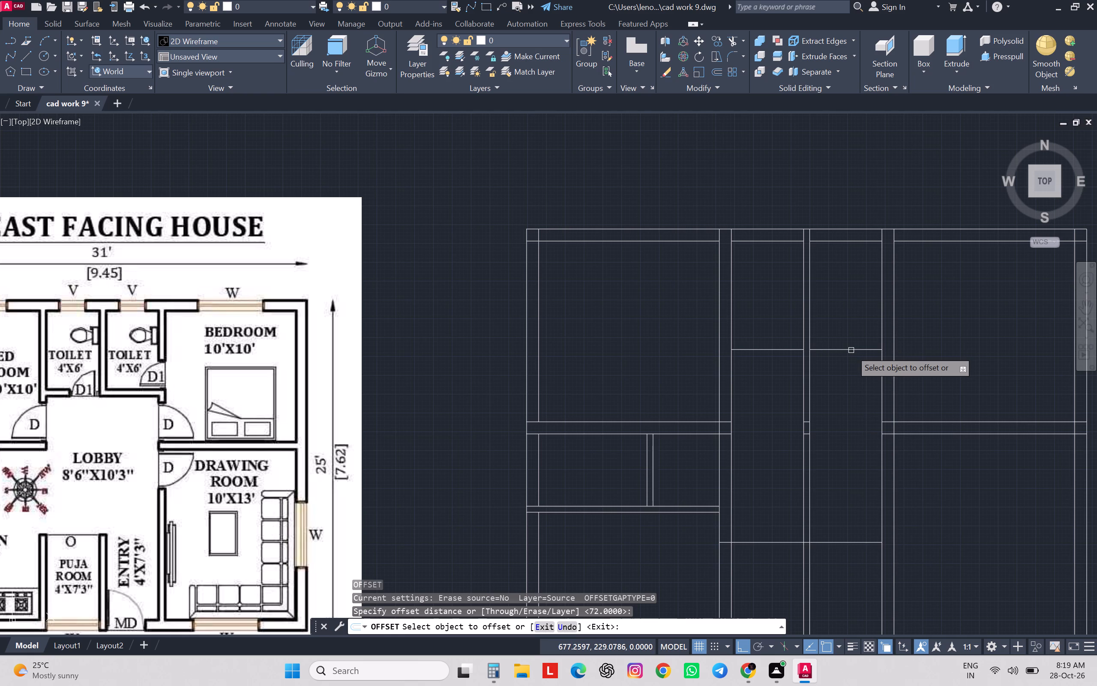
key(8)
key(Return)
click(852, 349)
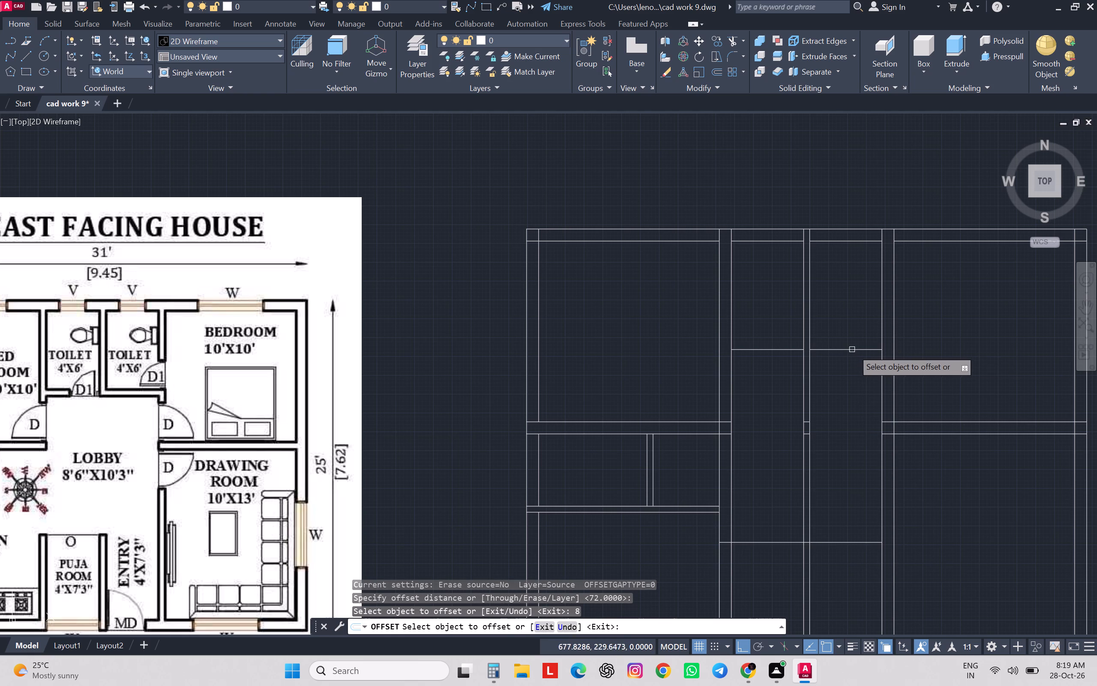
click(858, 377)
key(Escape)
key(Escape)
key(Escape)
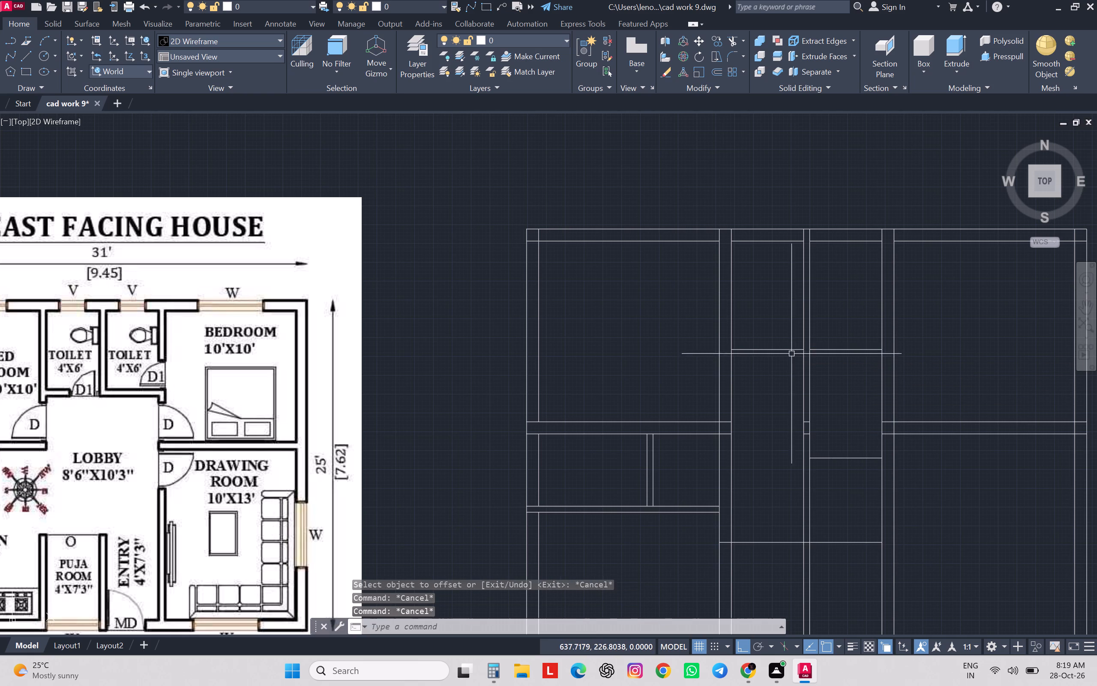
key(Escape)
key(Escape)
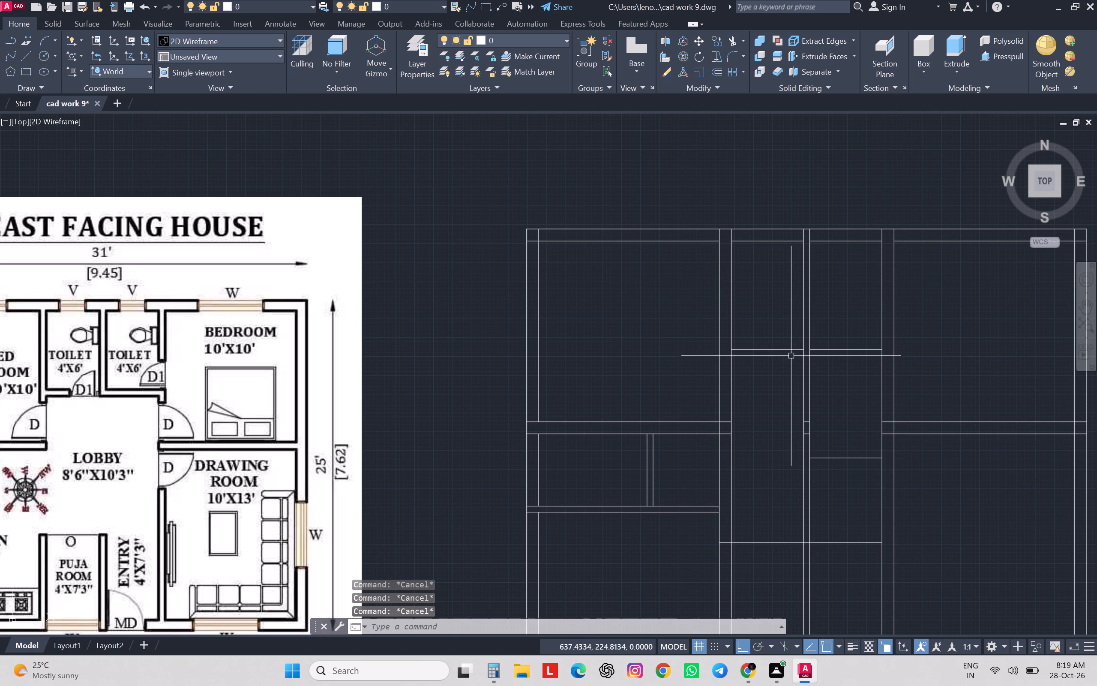
Offset both toilets' south lines 8 inches south to form their south wall.
key(o)
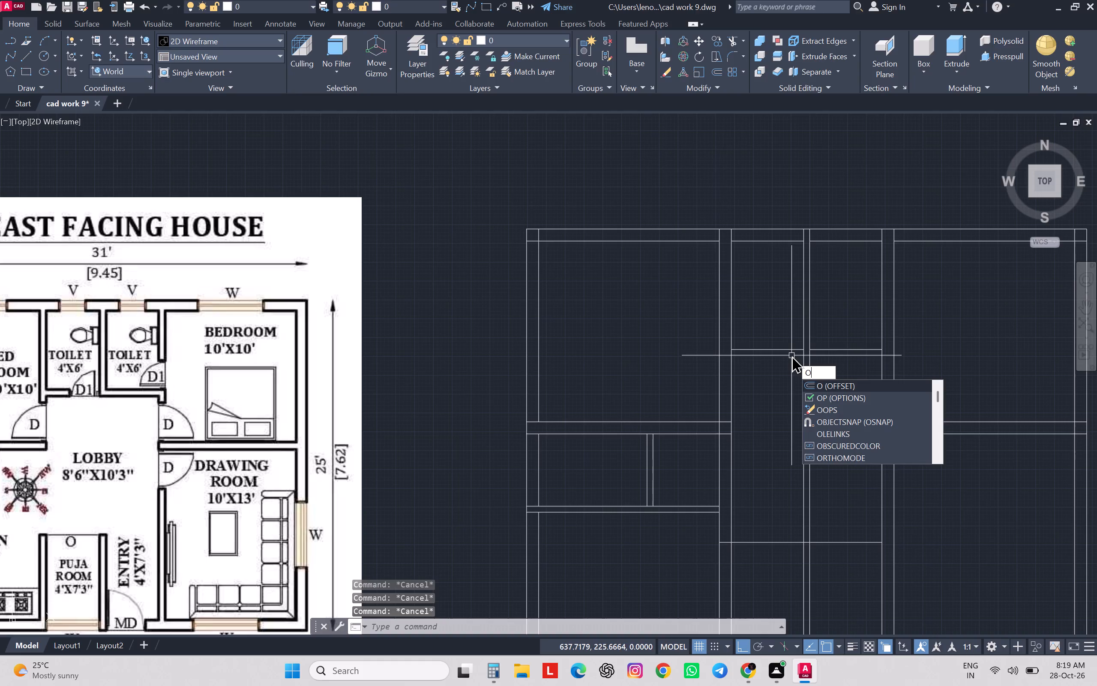
key(Return)
key(8)
key(Return)
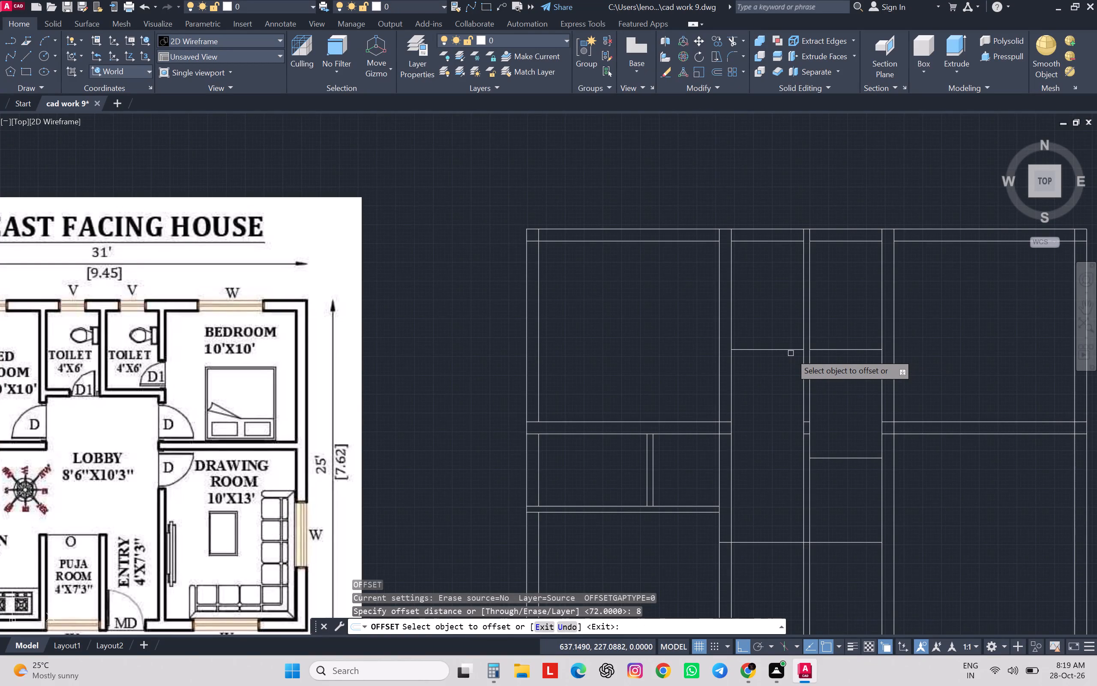
click(791, 353)
click(791, 350)
drag(782, 385, 795, 376)
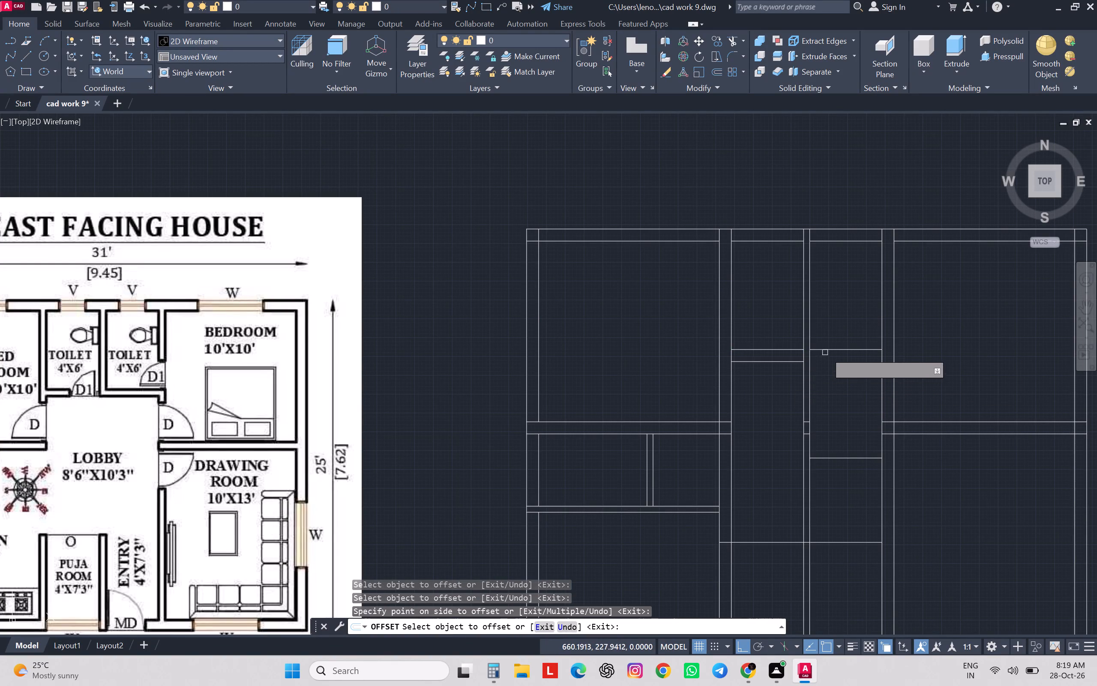
click(825, 352)
click(824, 385)
key(Escape)
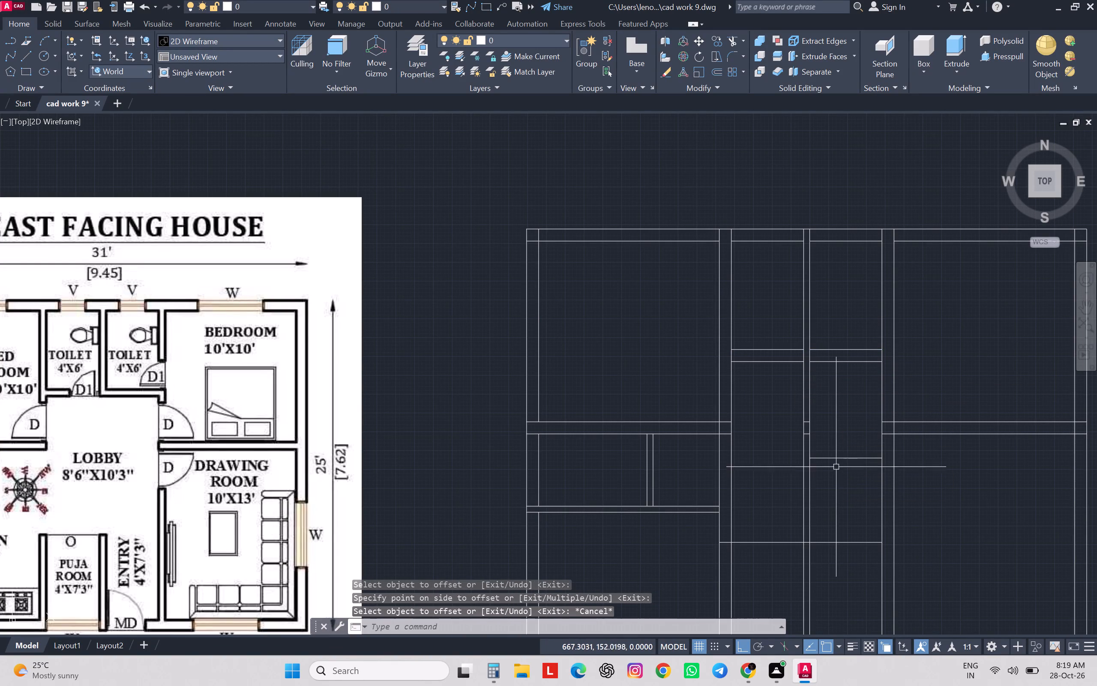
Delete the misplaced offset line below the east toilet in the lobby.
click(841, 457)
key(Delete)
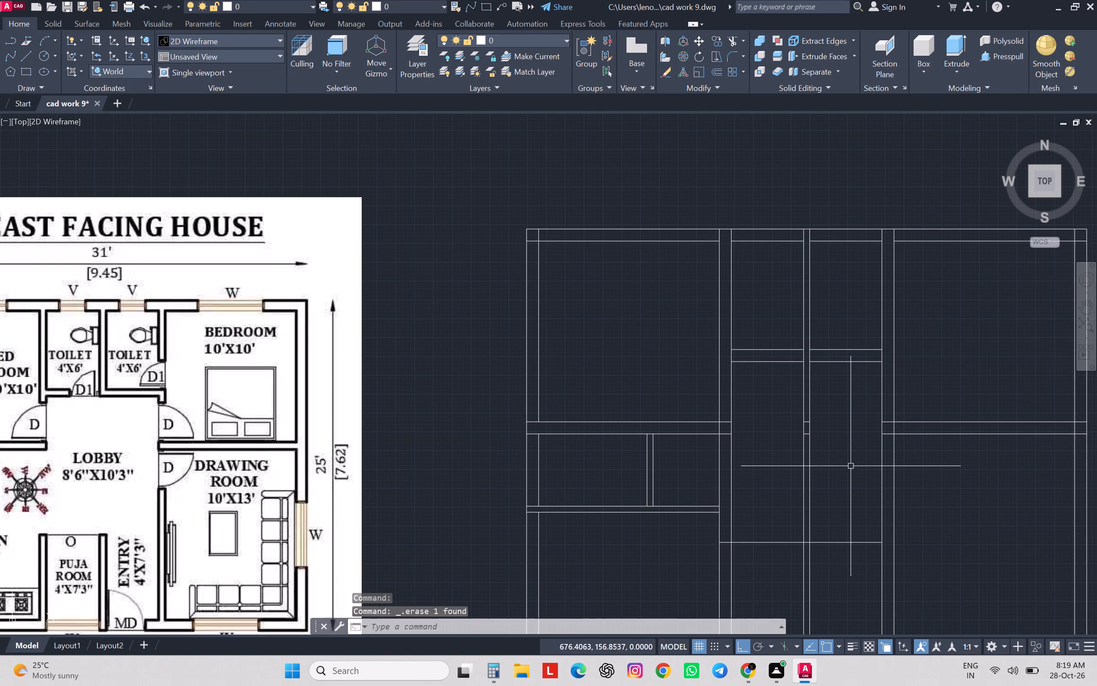
Extend the east toilet's outer south wall line west across the end of the partition between the toilets.
text(tr)
key(space)
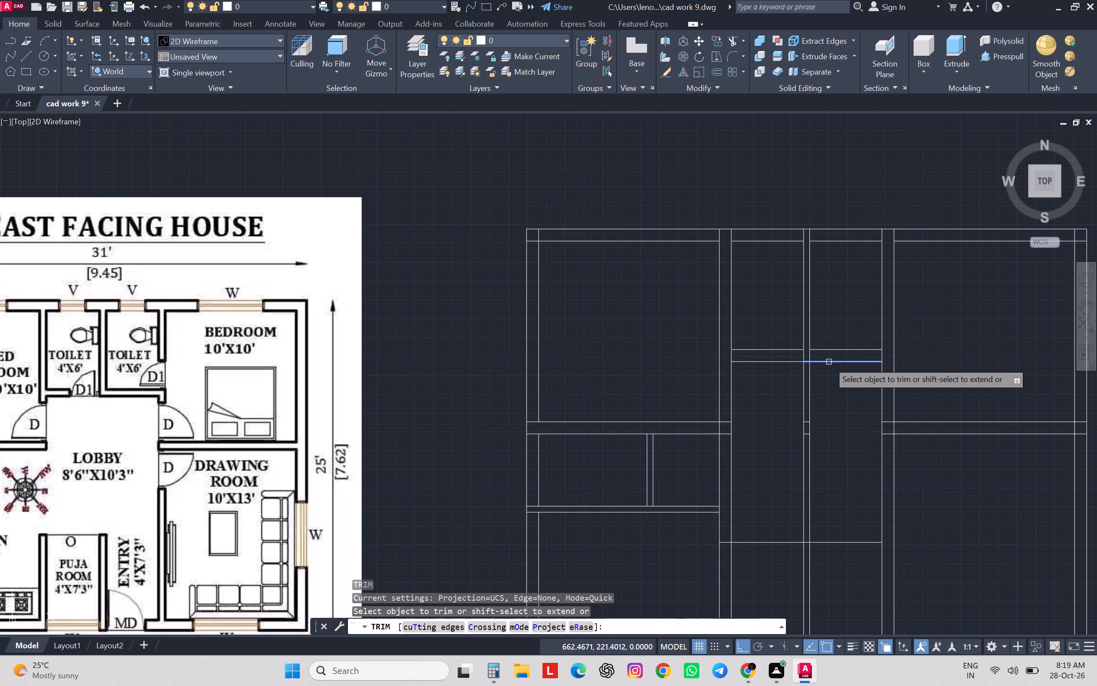
shift+click(829, 362)
Trim the 4-inch partition out of the lobby between the toilets' south wall and the puja room, including the leftover crossing stub.
scroll(839, 387, down, 2)
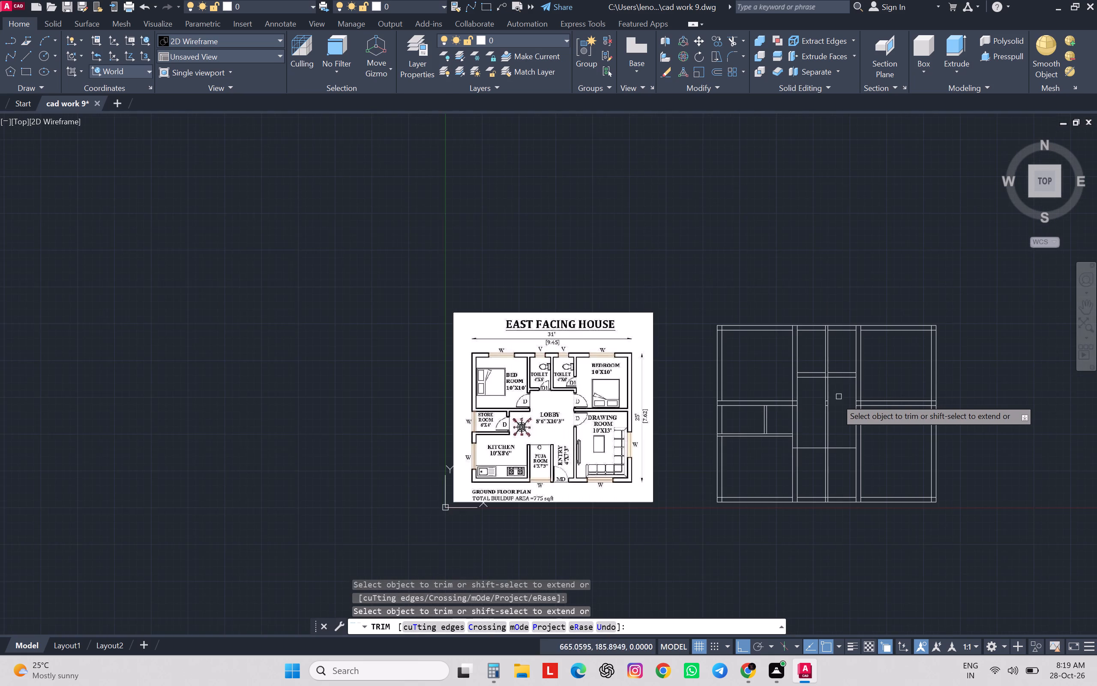
scroll(835, 400, up, 2)
drag(831, 384, 828, 379)
drag(797, 378, 801, 373)
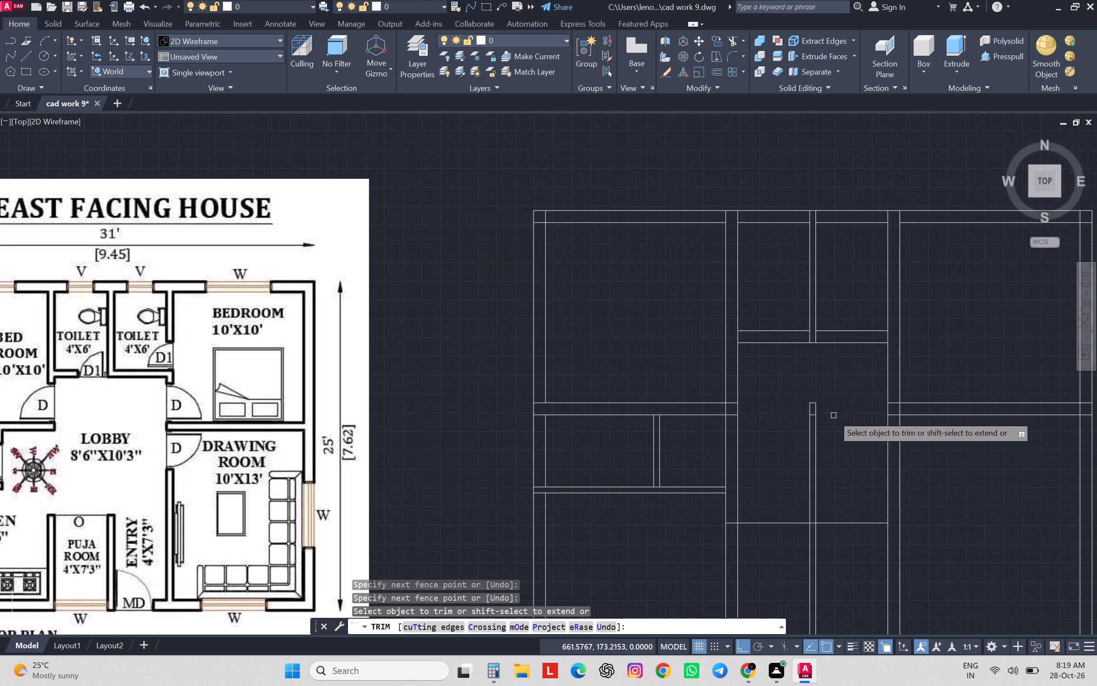
click(833, 415)
drag(790, 427, 794, 423)
scroll(807, 407, up, 3)
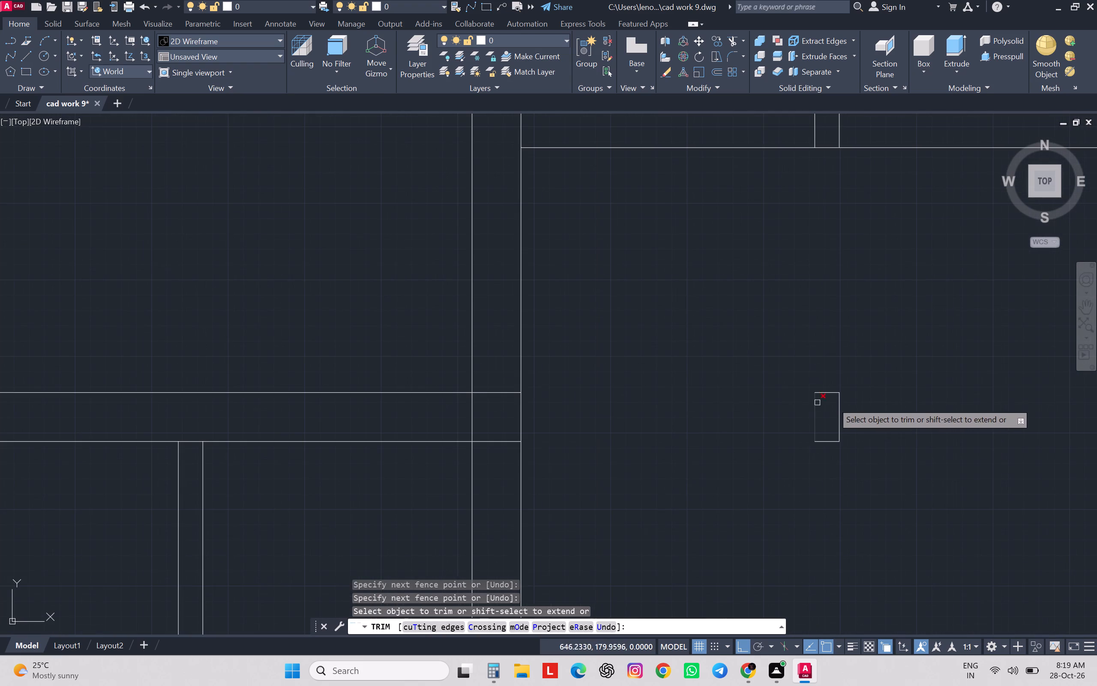
click(834, 400)
click(859, 367)
click(859, 367)
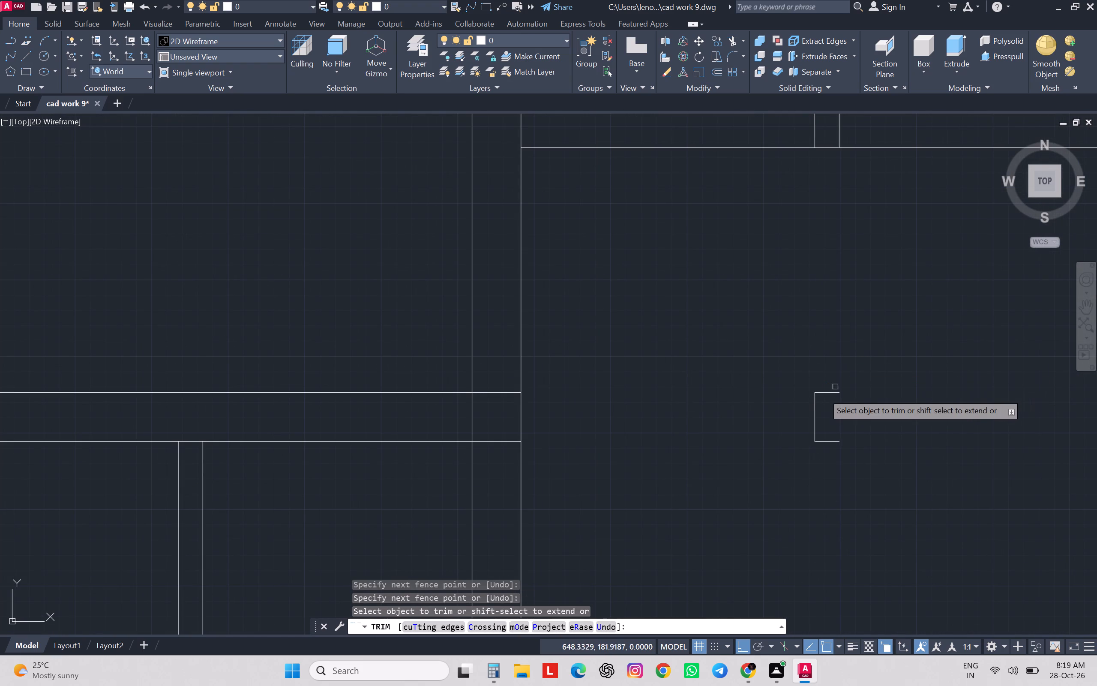
click(828, 384)
drag(790, 427, 794, 421)
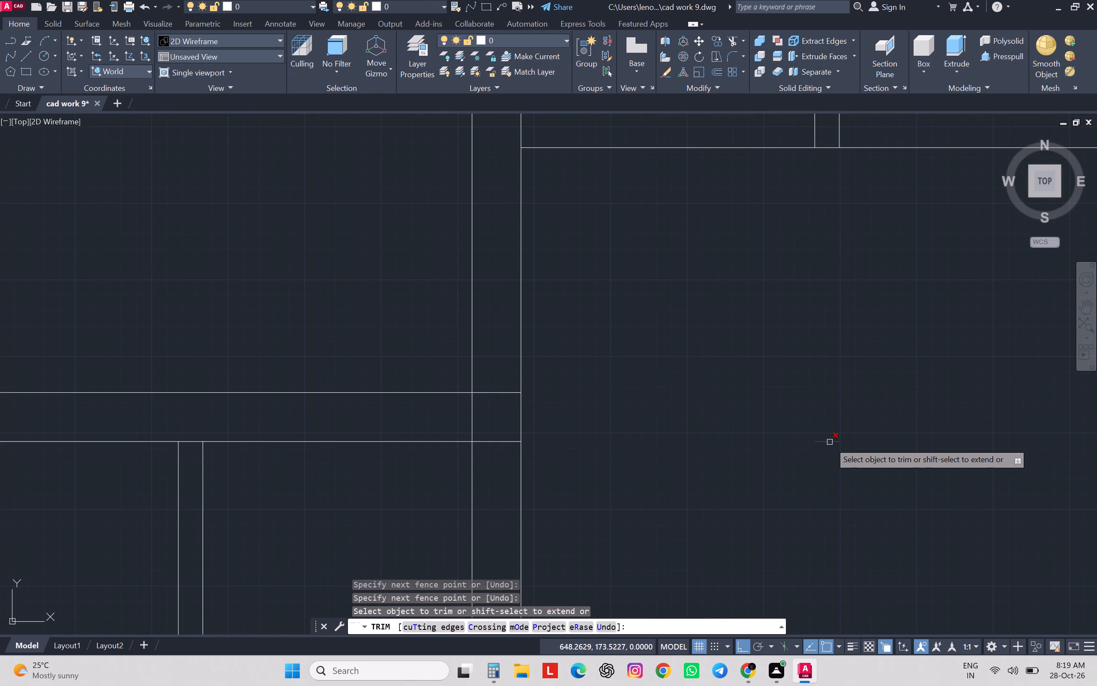
click(830, 442)
Trim the puja room's north line where it crosses the entry passage.
scroll(862, 340, down, 5)
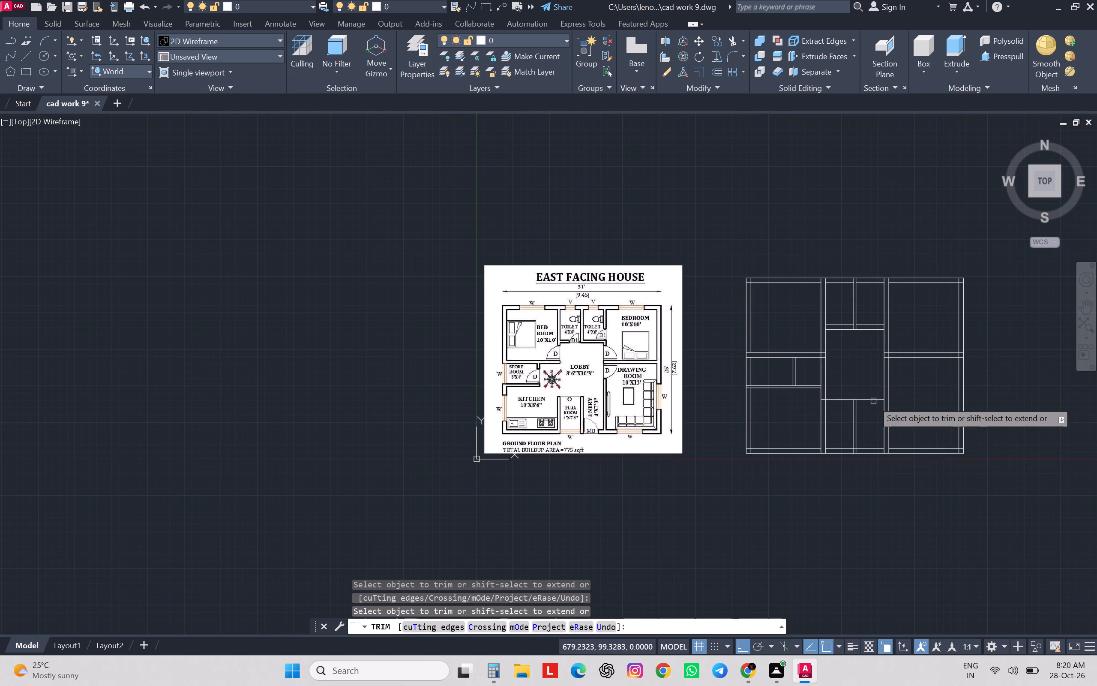
click(872, 401)
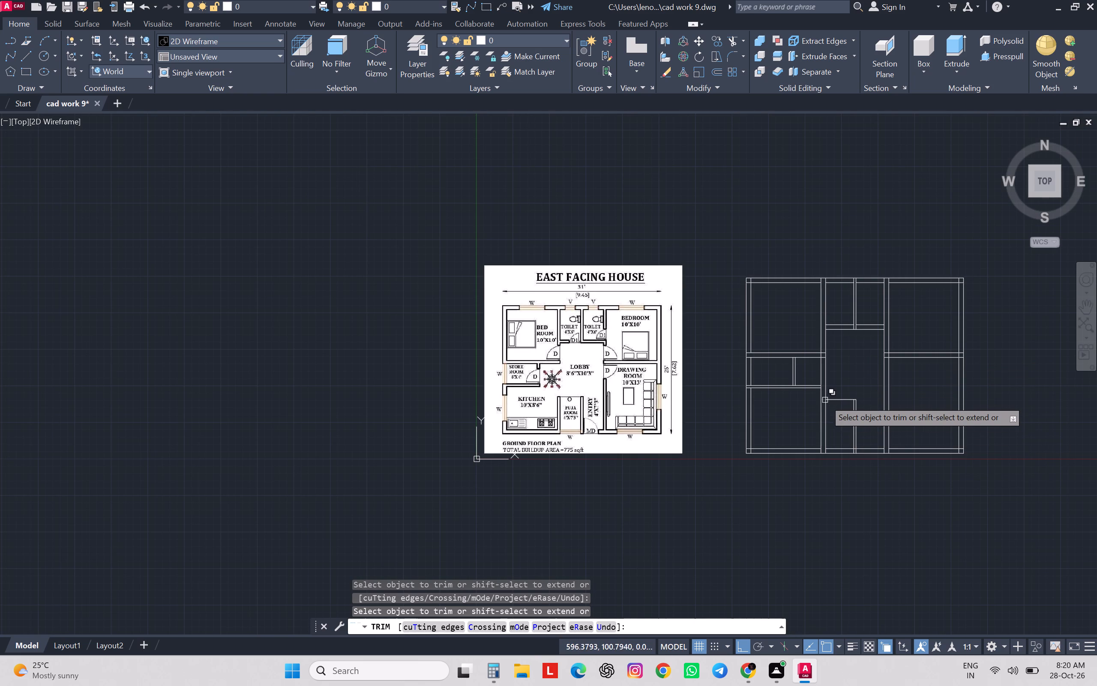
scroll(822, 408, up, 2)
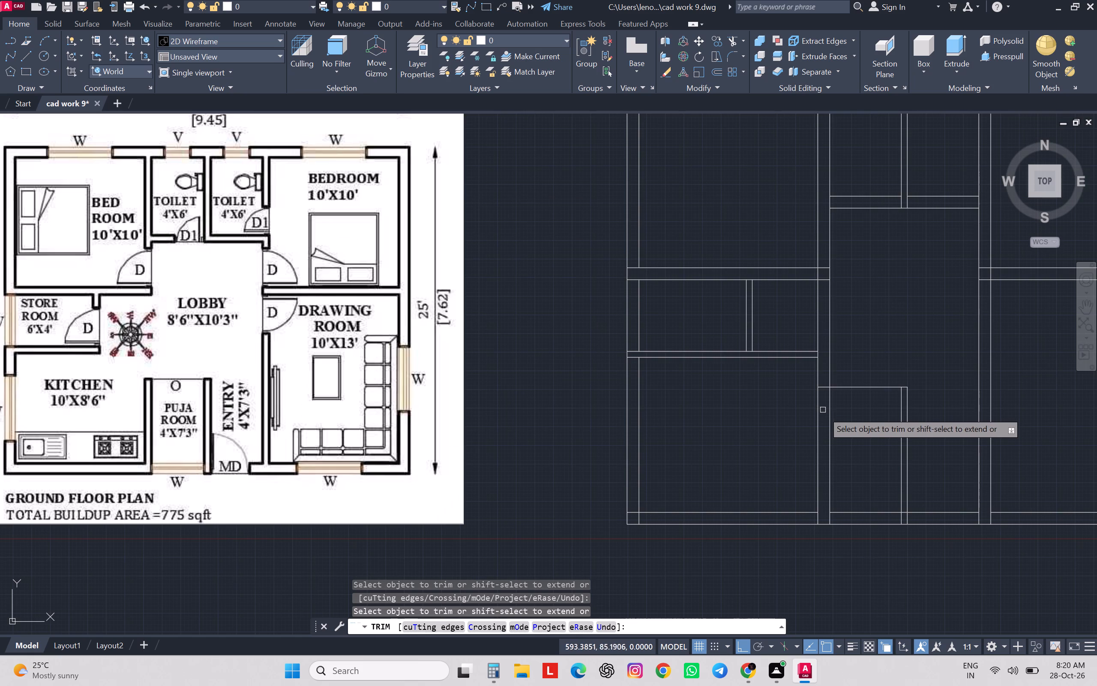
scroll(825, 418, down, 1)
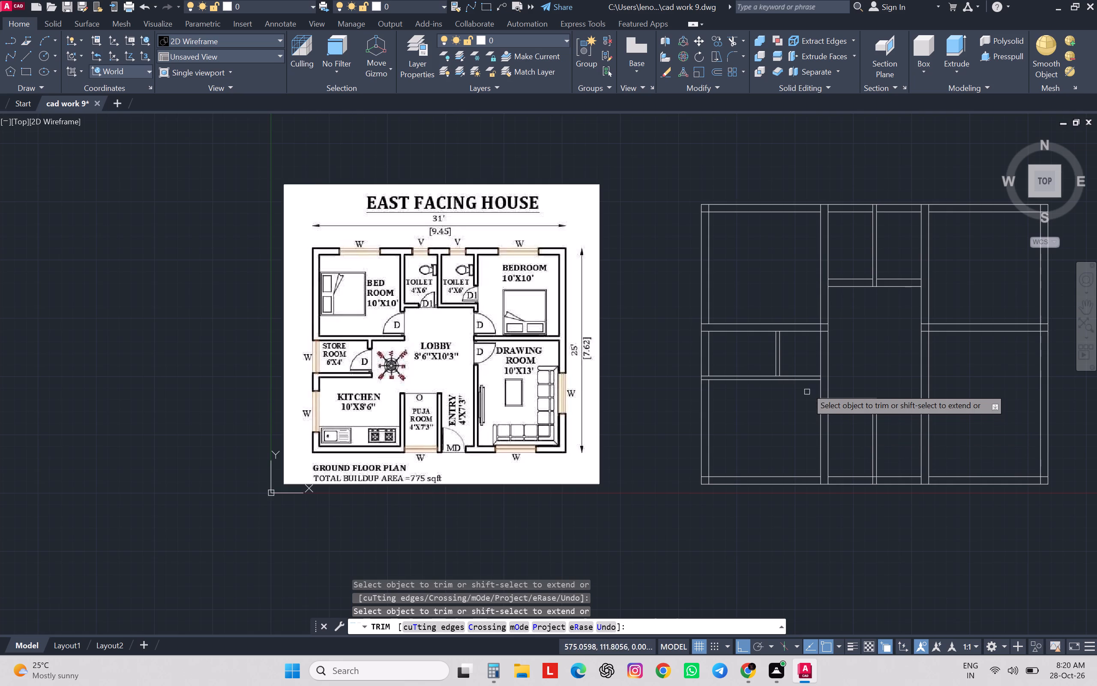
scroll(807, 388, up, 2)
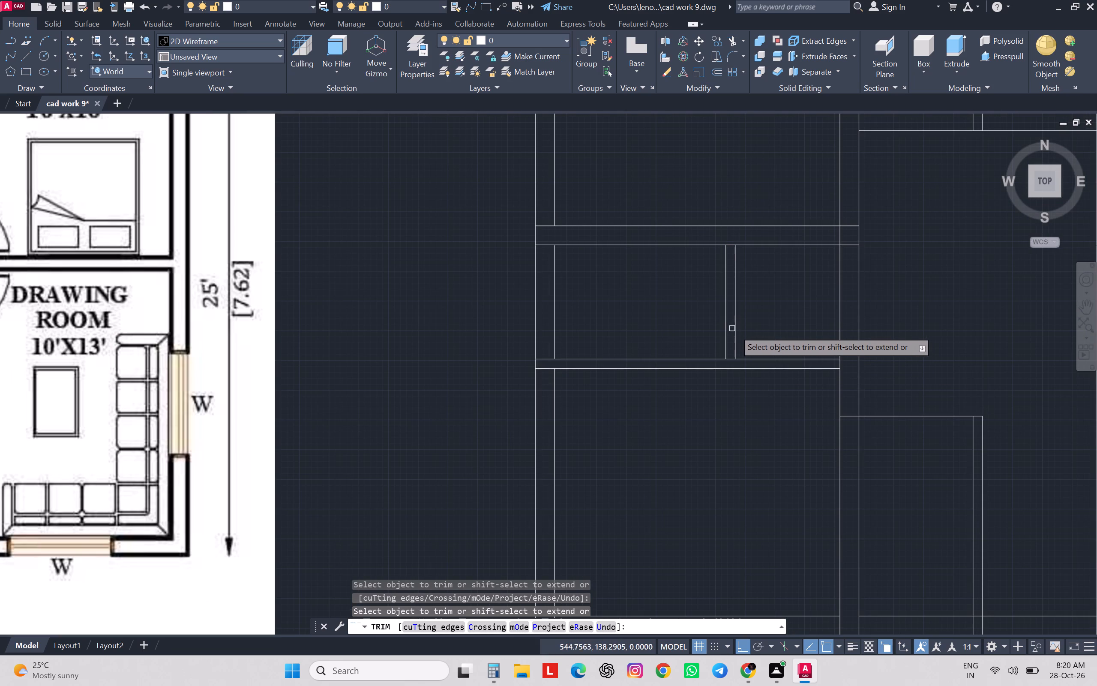
Extend the store room's outer east wall line south to its outer south wall line.
shift+click(736, 335)
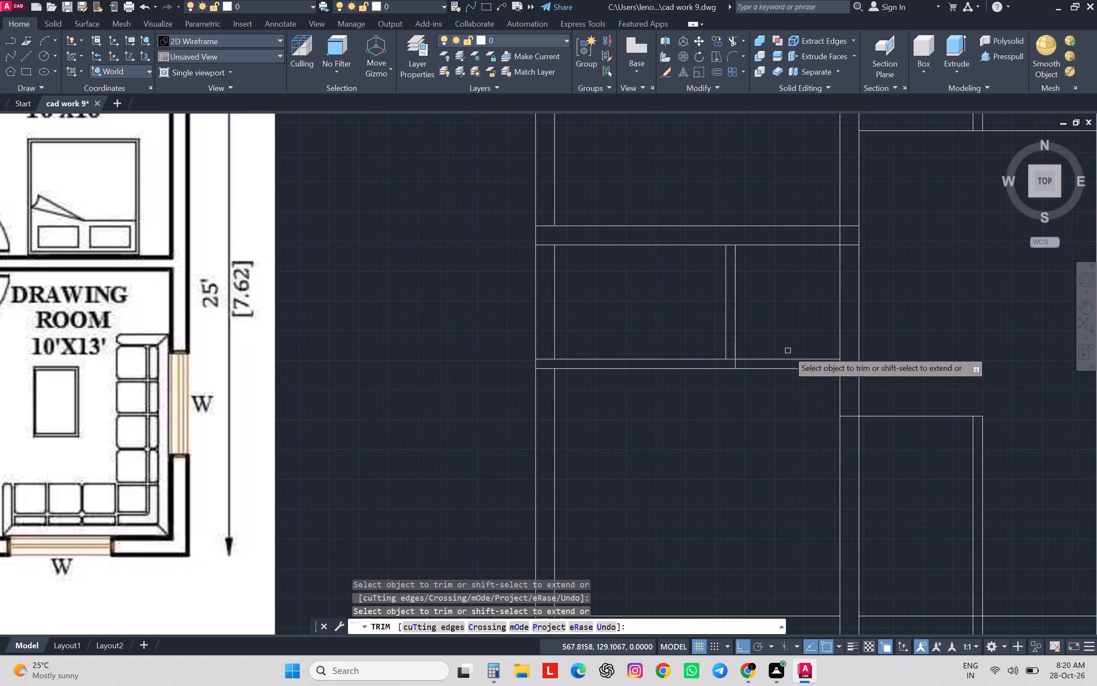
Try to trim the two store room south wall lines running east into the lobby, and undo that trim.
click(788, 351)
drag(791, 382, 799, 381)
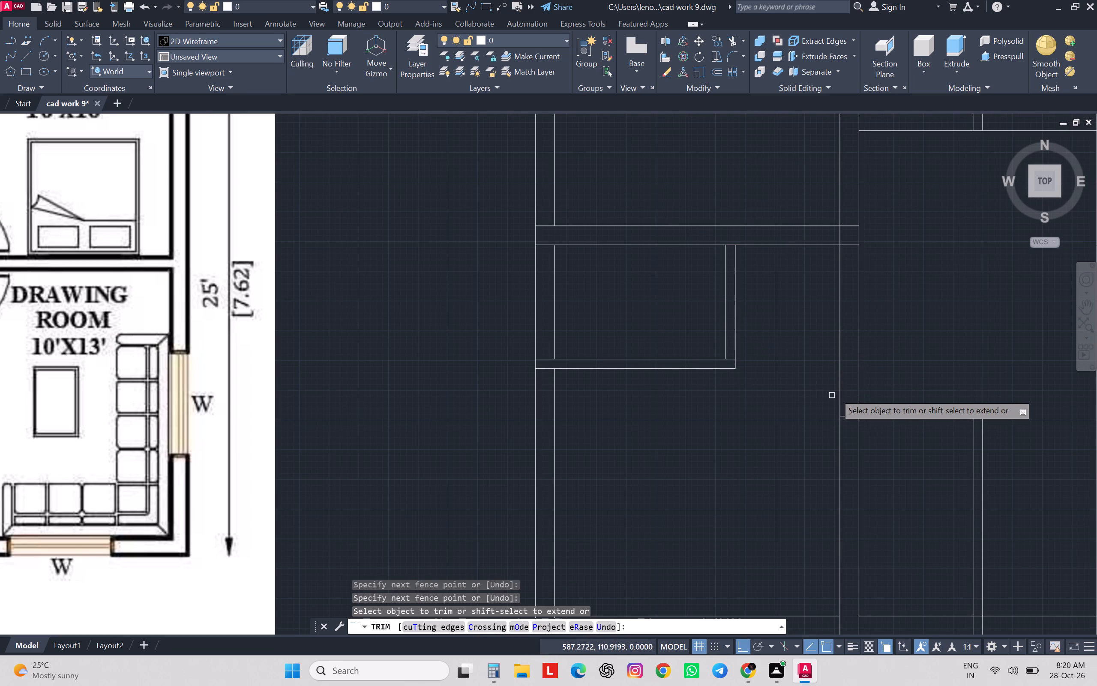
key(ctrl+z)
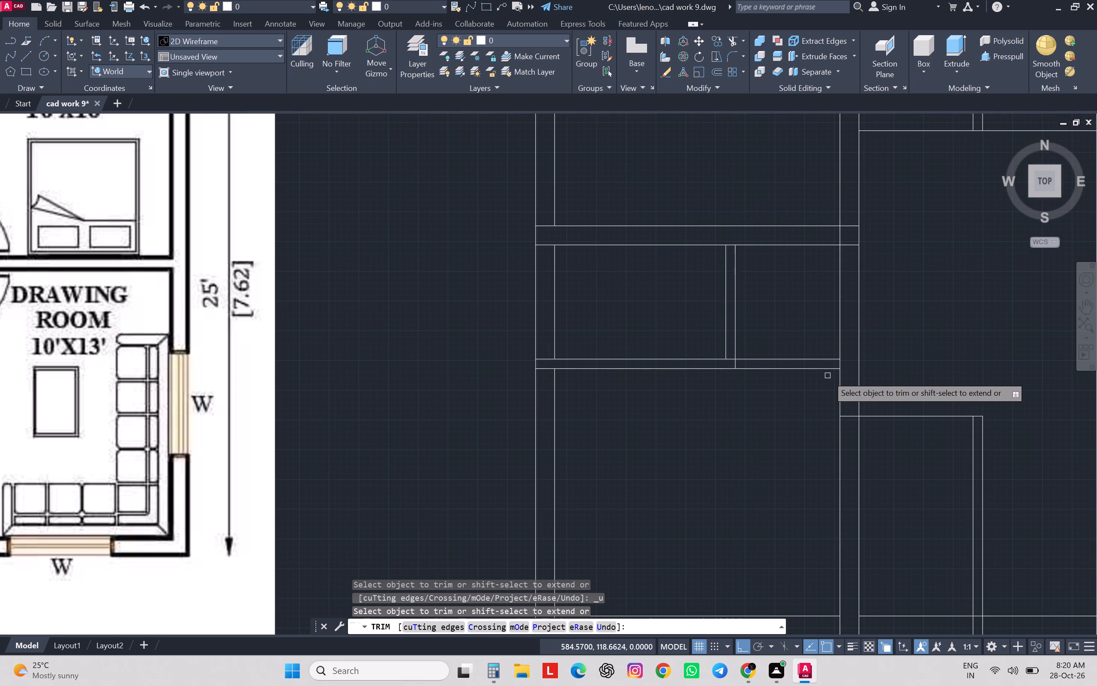
Extend the store room's outer south line across the 8-inch lobby wall, and trim both south wall lines between the store room and that wall.
shift+click(827, 371)
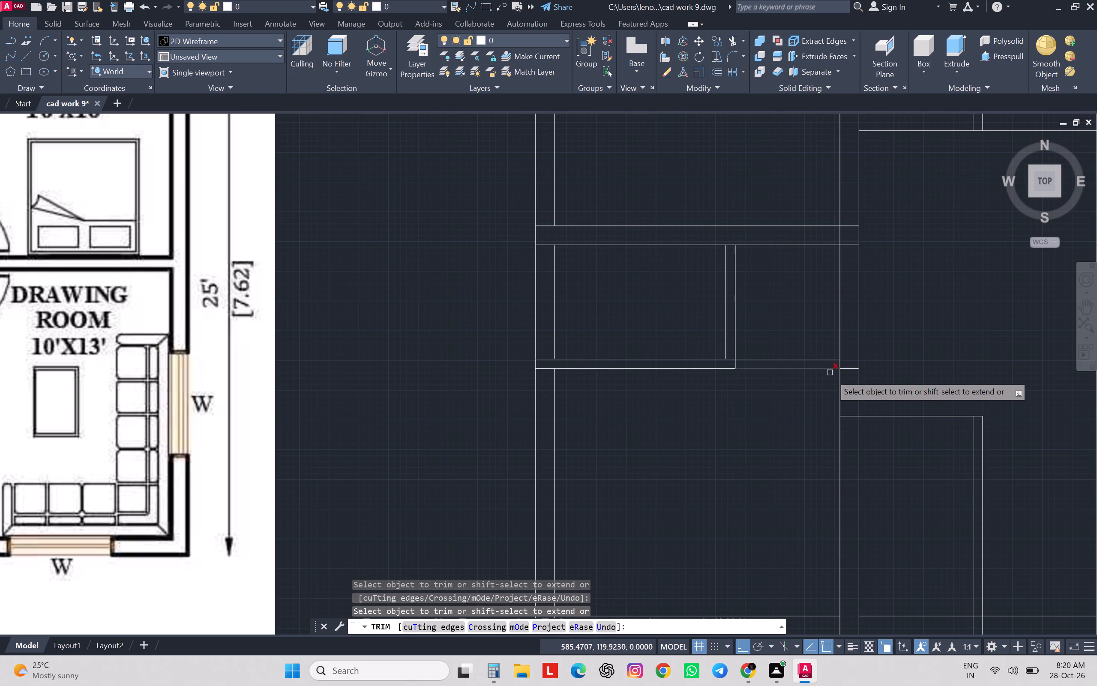
click(801, 355)
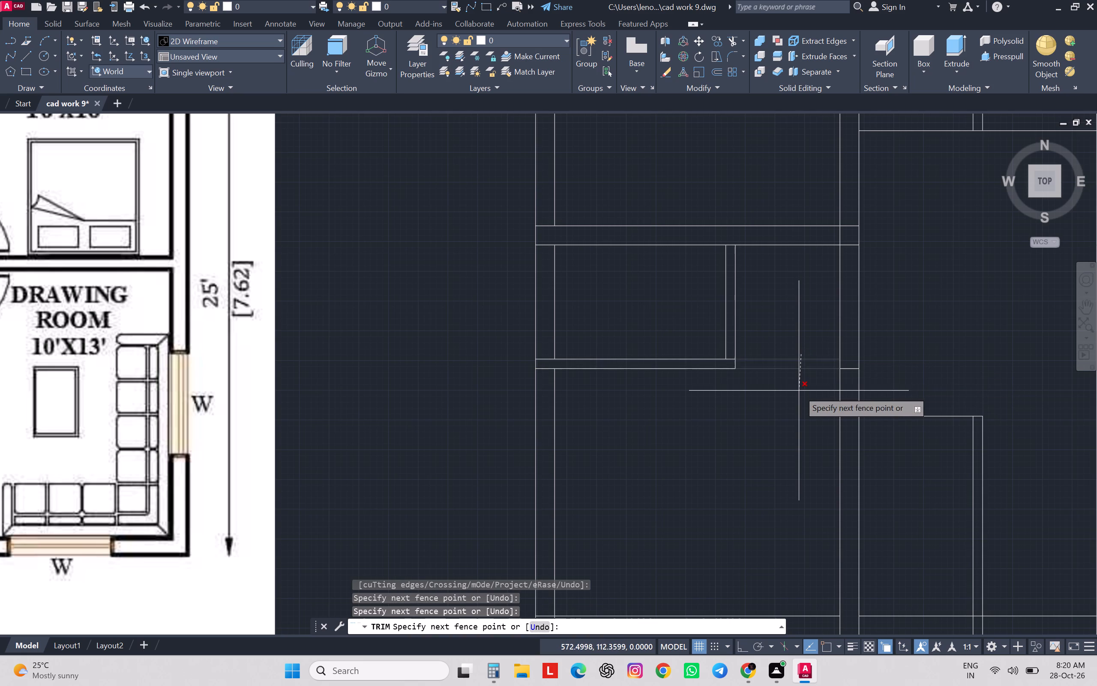
drag(799, 391, 803, 392)
Trim the 8-inch wall out of the lobby between the west bedroom's southeast corner and the puja room, including the leftover crossing stub.
drag(871, 398, 855, 396)
click(794, 382)
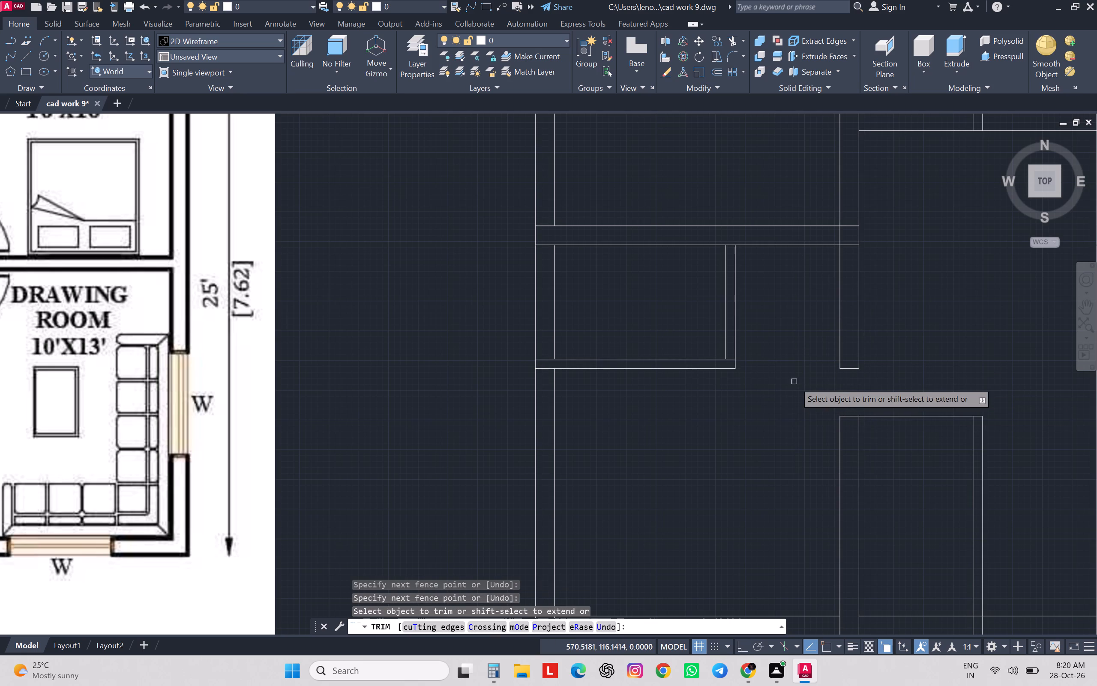
scroll(815, 381, down, 2)
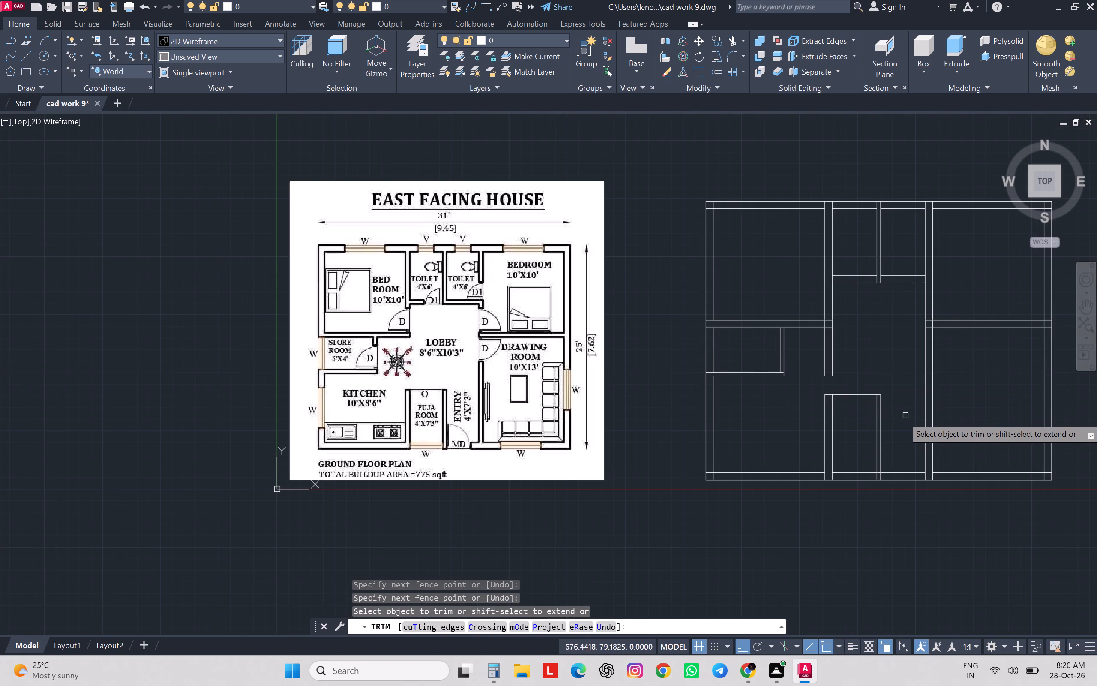
drag(809, 355, 818, 353)
click(849, 344)
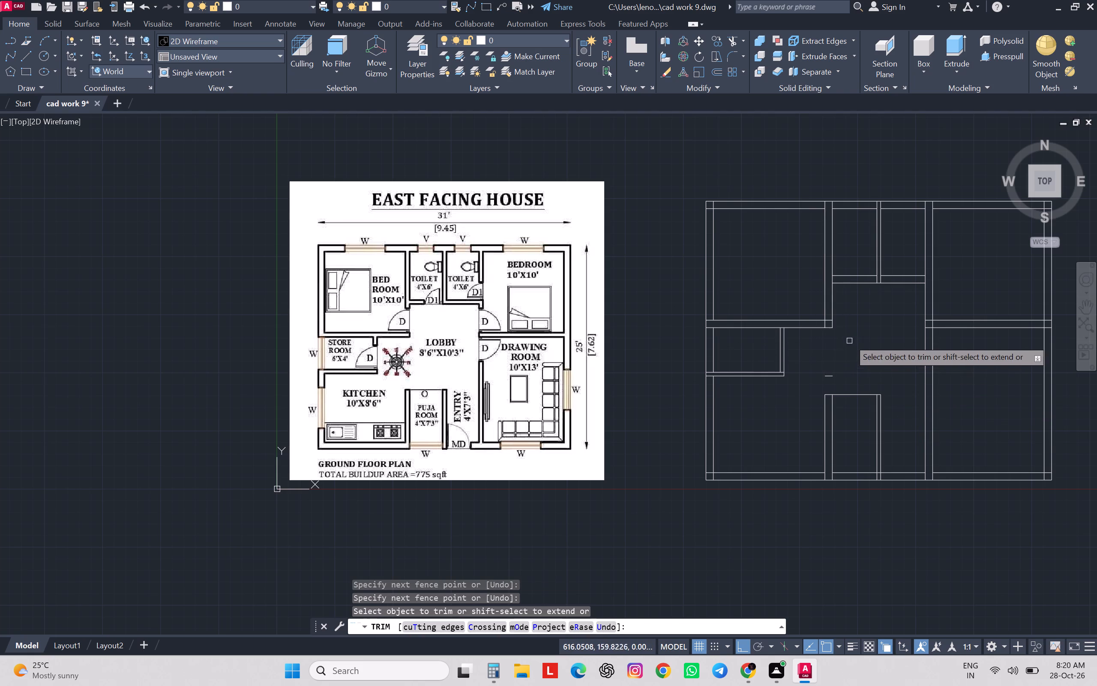
click(830, 378)
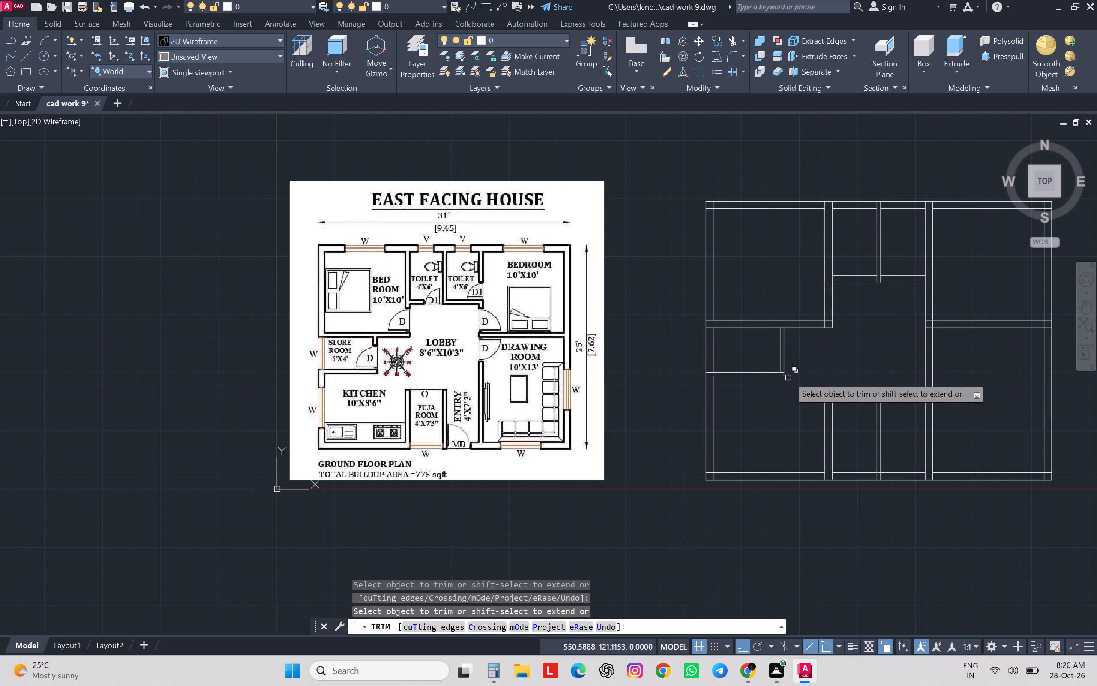
Extend the toilets' outer south wall line east across the 8-inch wall of the east bedroom.
scroll(788, 378, down, 1)
middle_drag(809, 406, 784, 408)
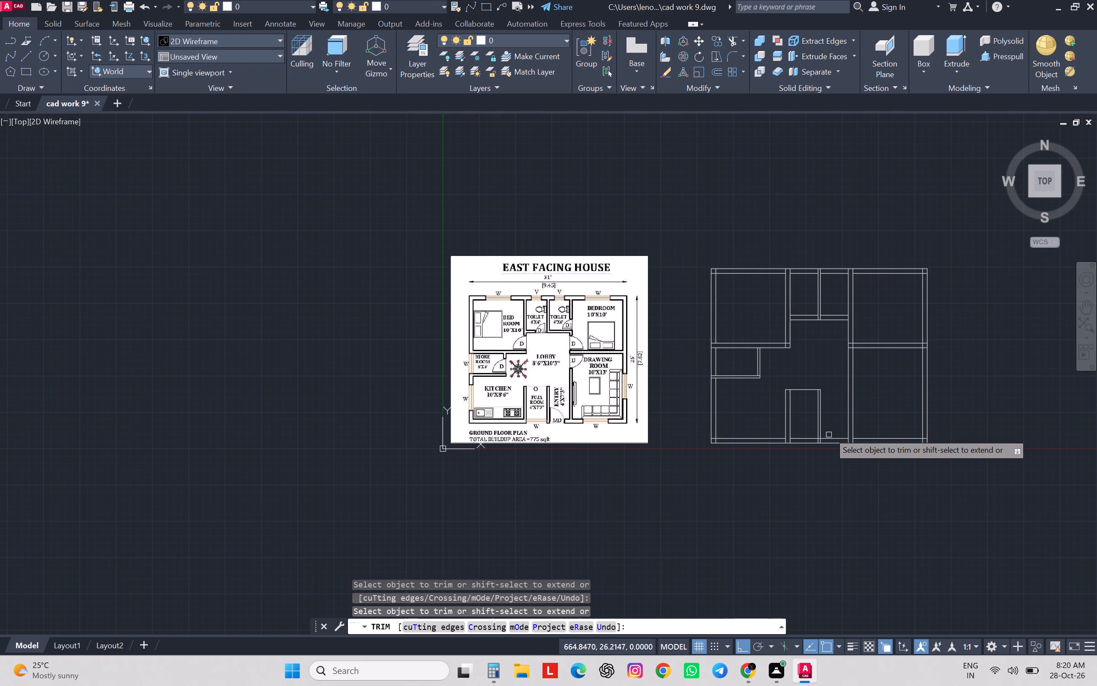
scroll(857, 320, up, 2)
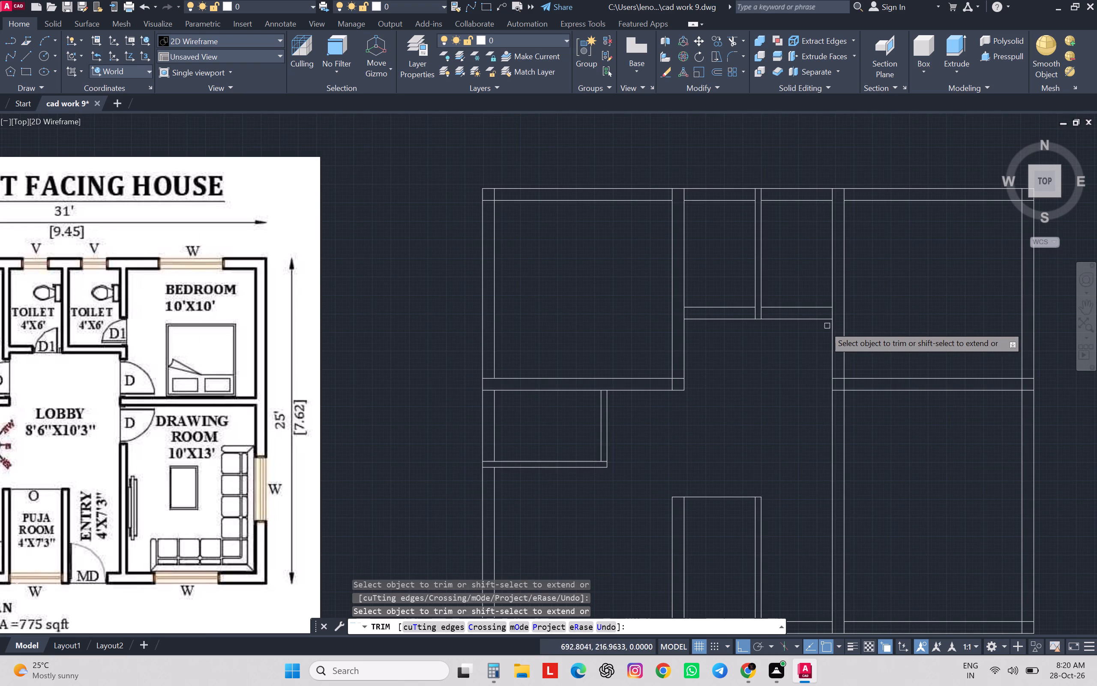
shift+click(797, 319)
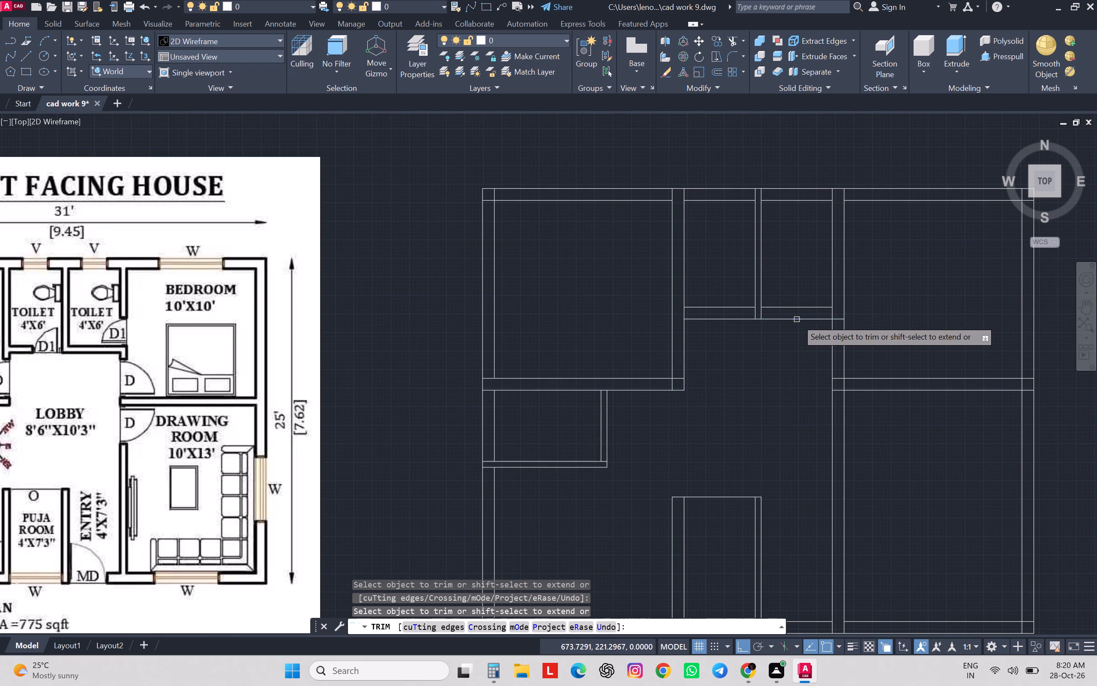
Trim the east line of the partition between the toilets where it crosses the toilets' south wall.
scroll(850, 338, down, 1)
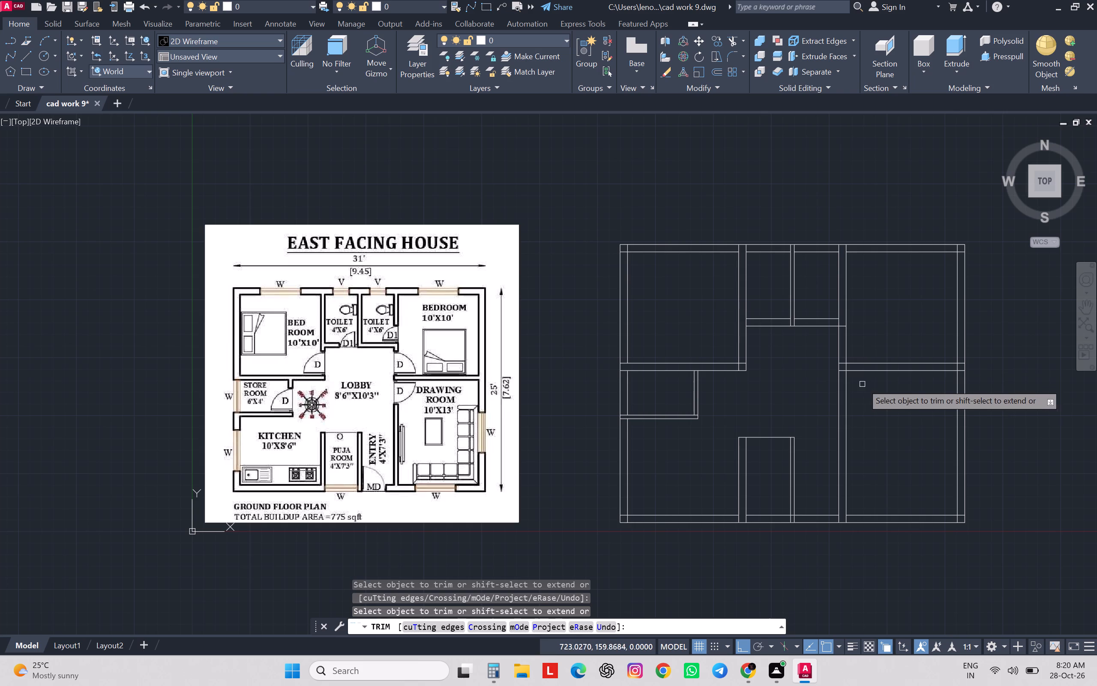
scroll(813, 333, up, 3)
click(780, 306)
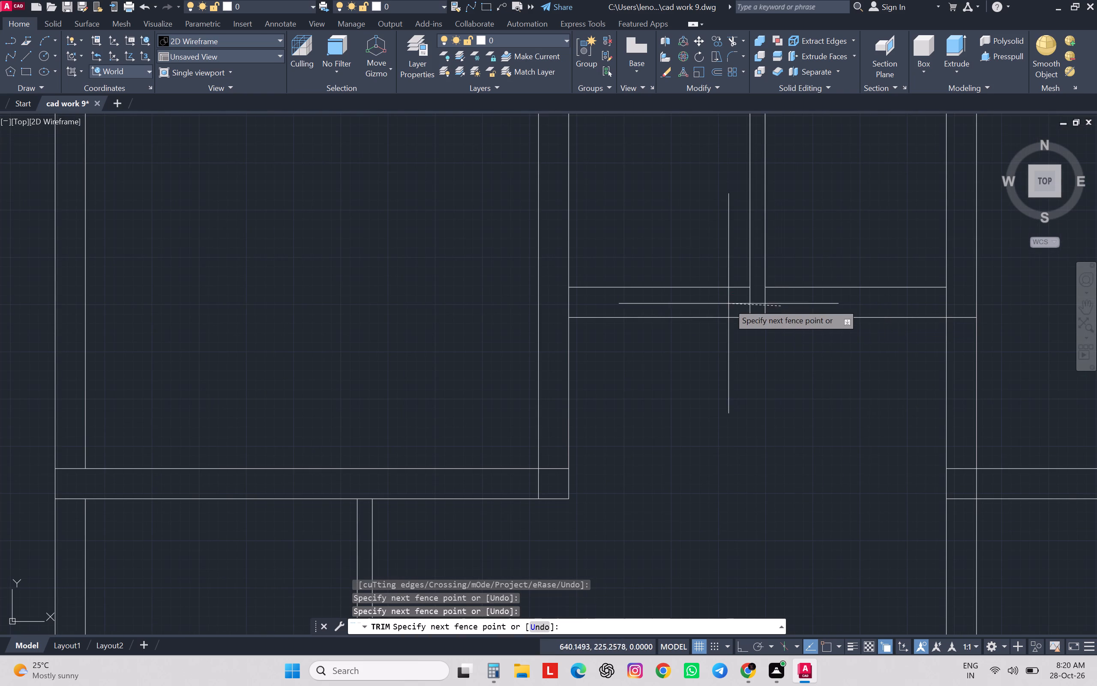
scroll(735, 301, down, 2)
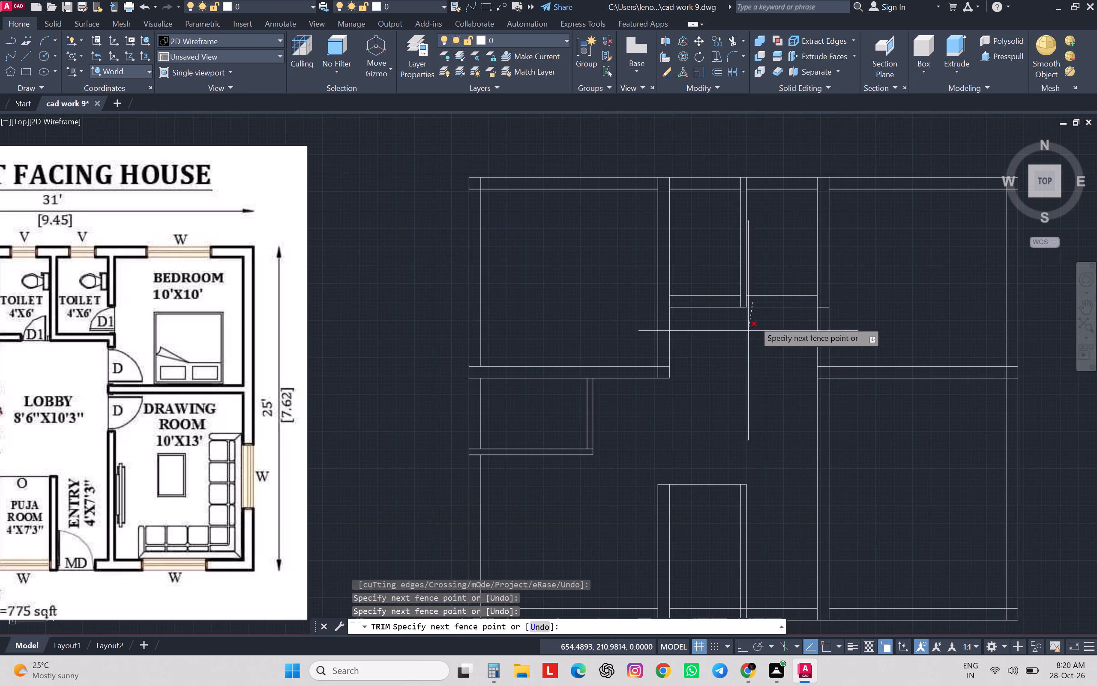
scroll(752, 309, up, 2)
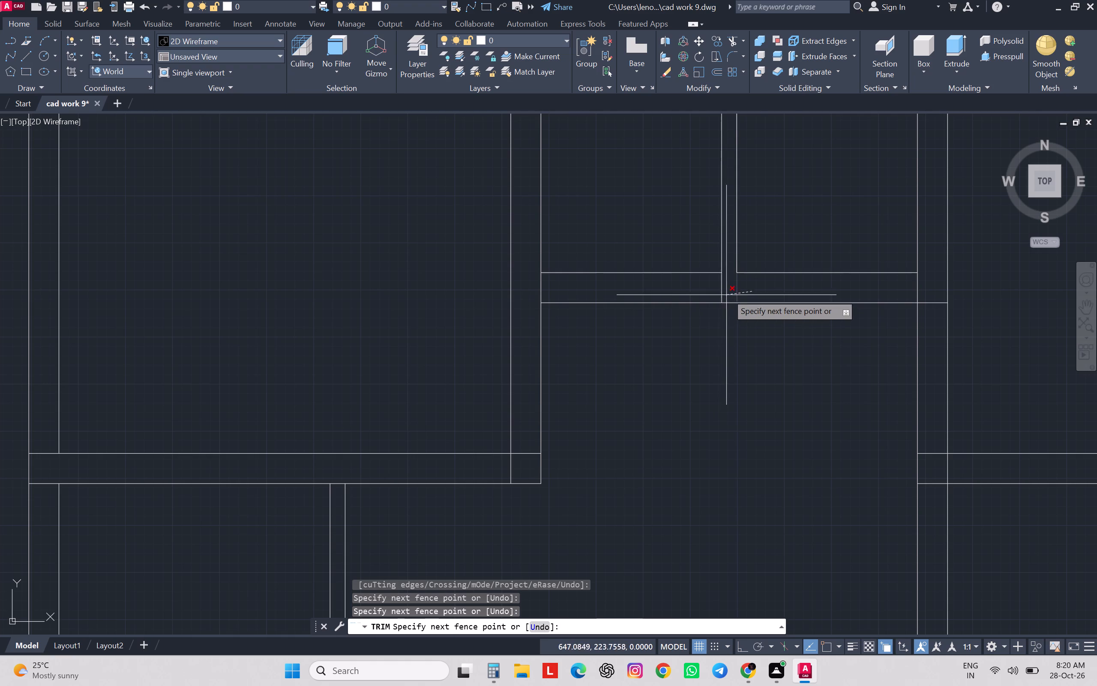
click(726, 293)
scroll(717, 301, down, 2)
key(Escape)
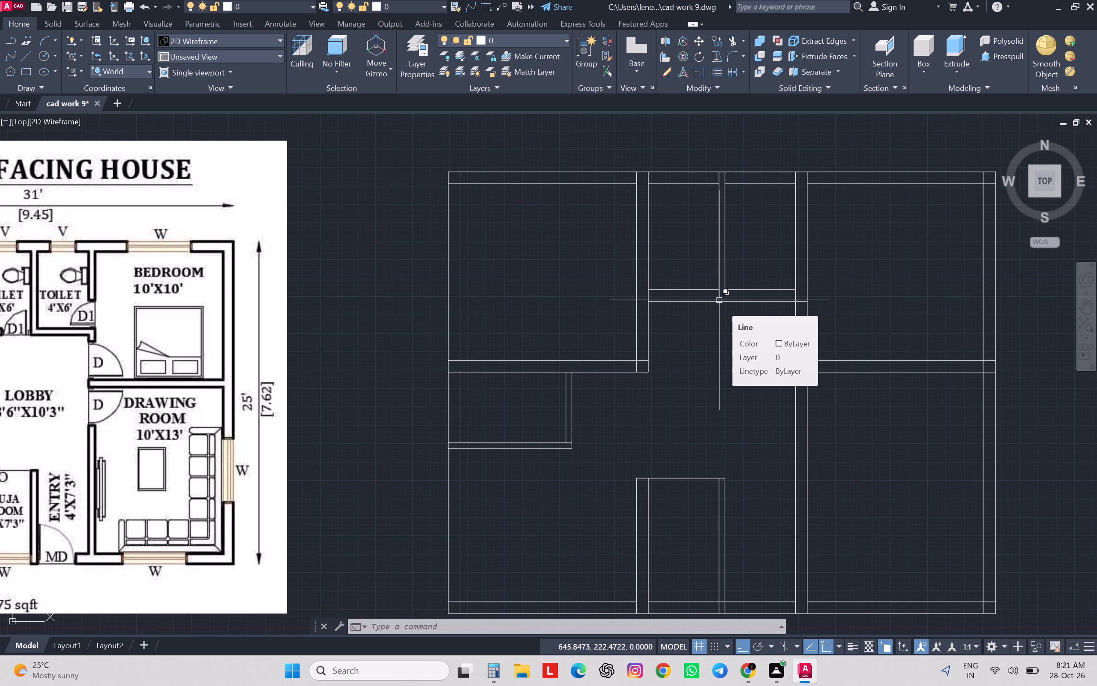
Switch to the browser's unit converter and convert 90 centimetres to inches.
scroll(788, 250, down, 2)
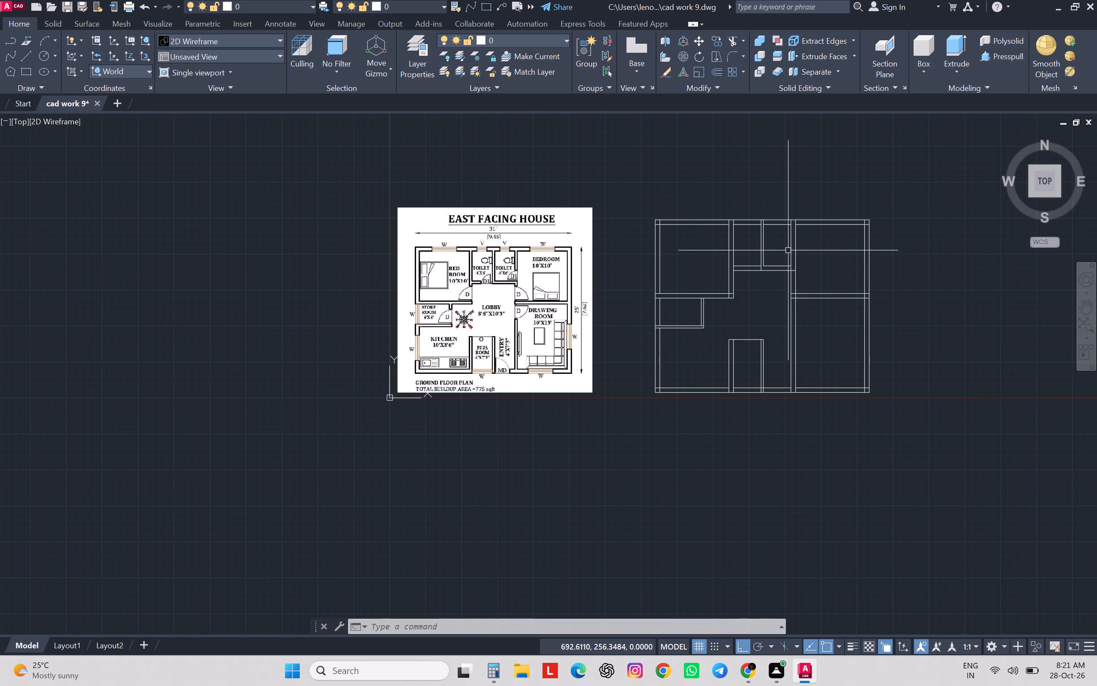
scroll(741, 332, up, 1)
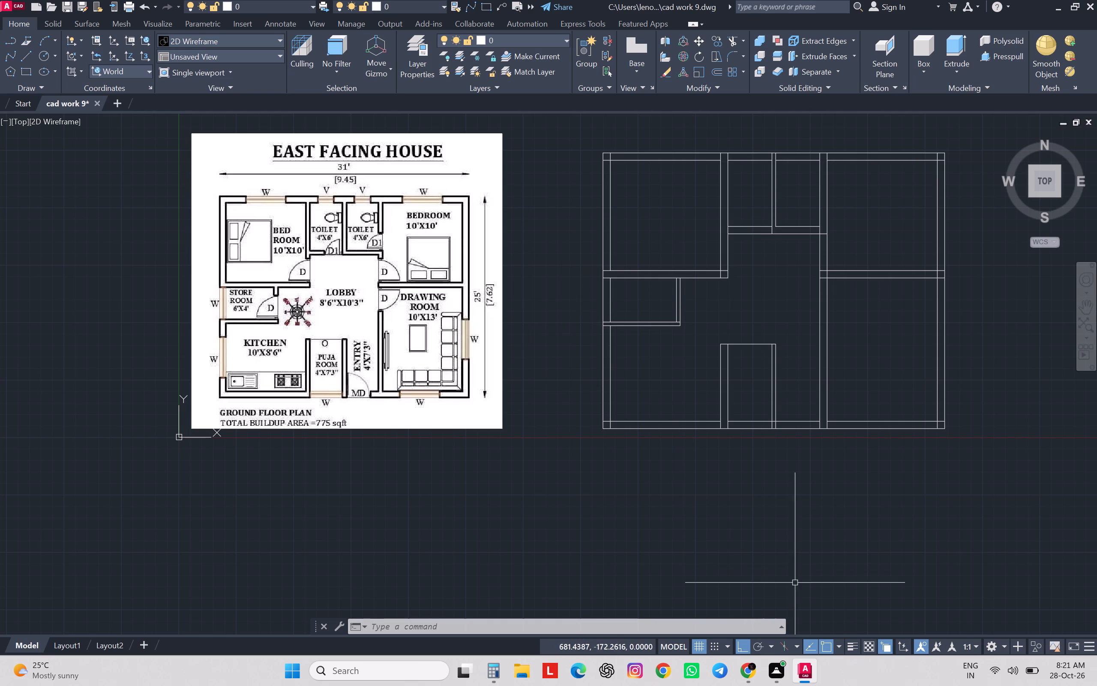
drag(759, 665, 763, 663)
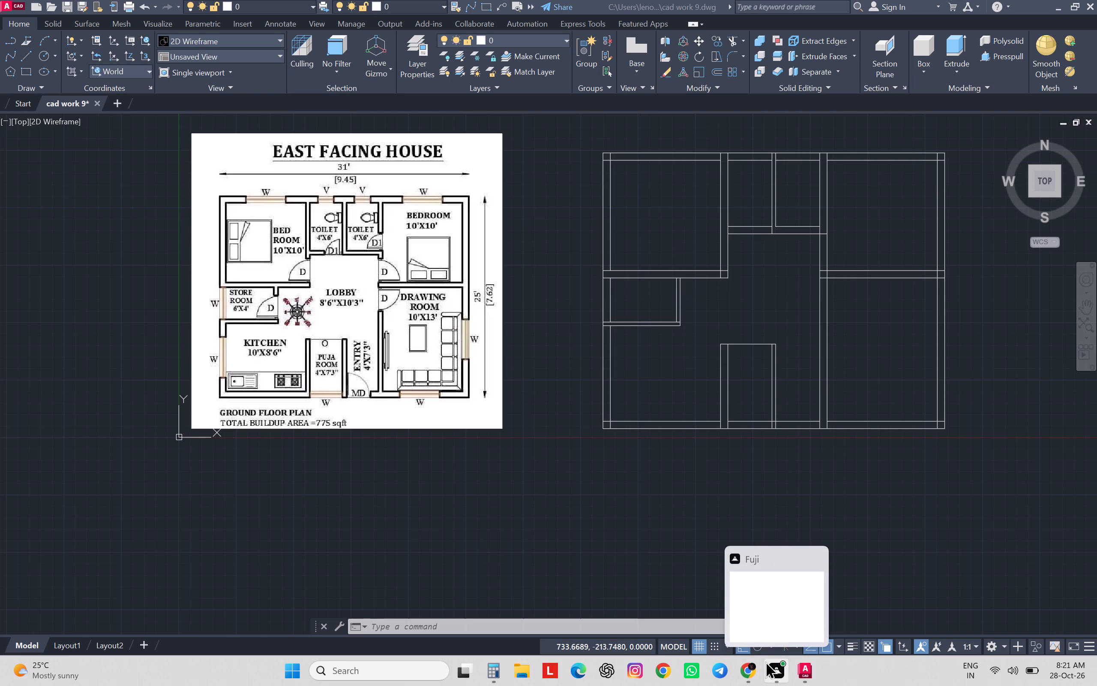
click(741, 671)
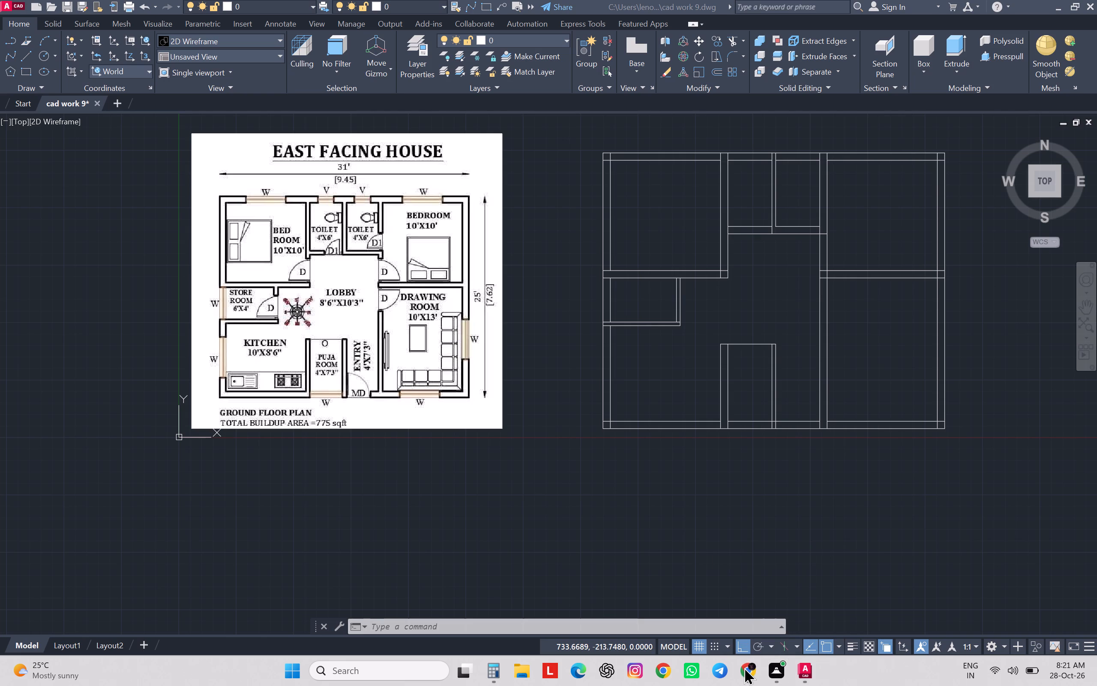
click(754, 669)
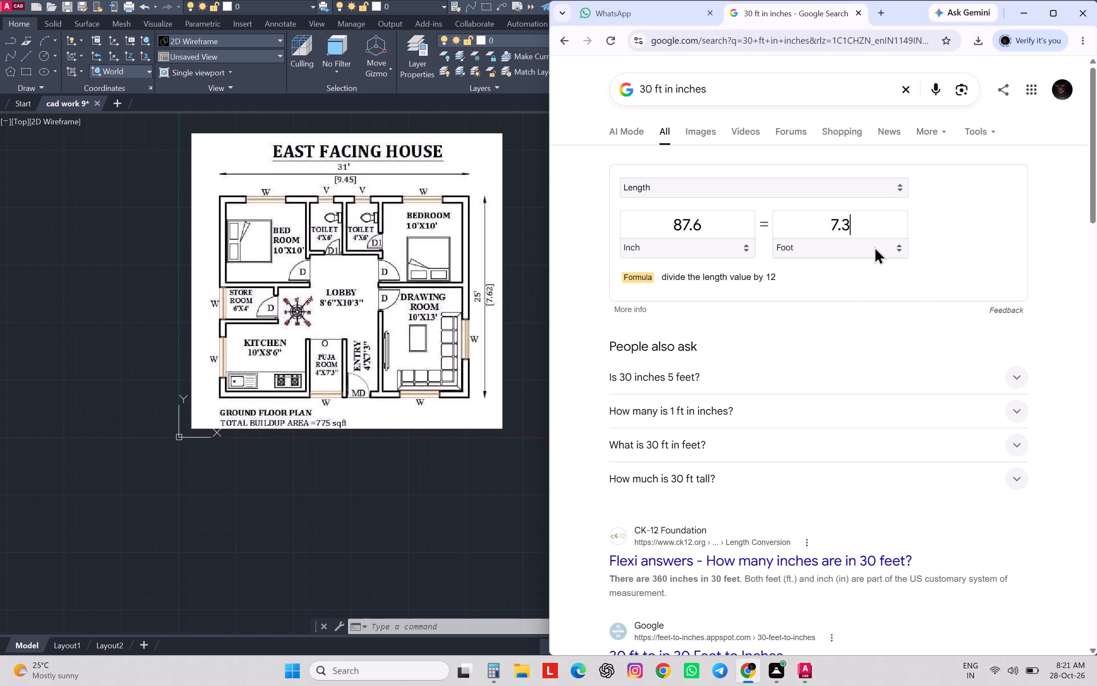
click(900, 246)
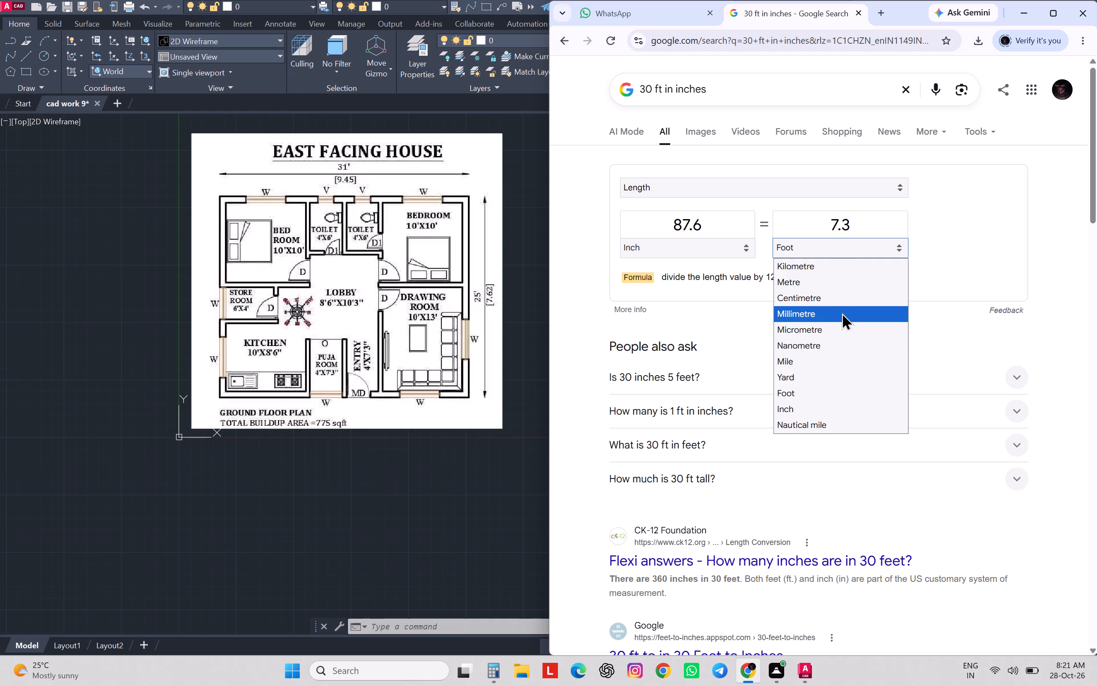
click(857, 304)
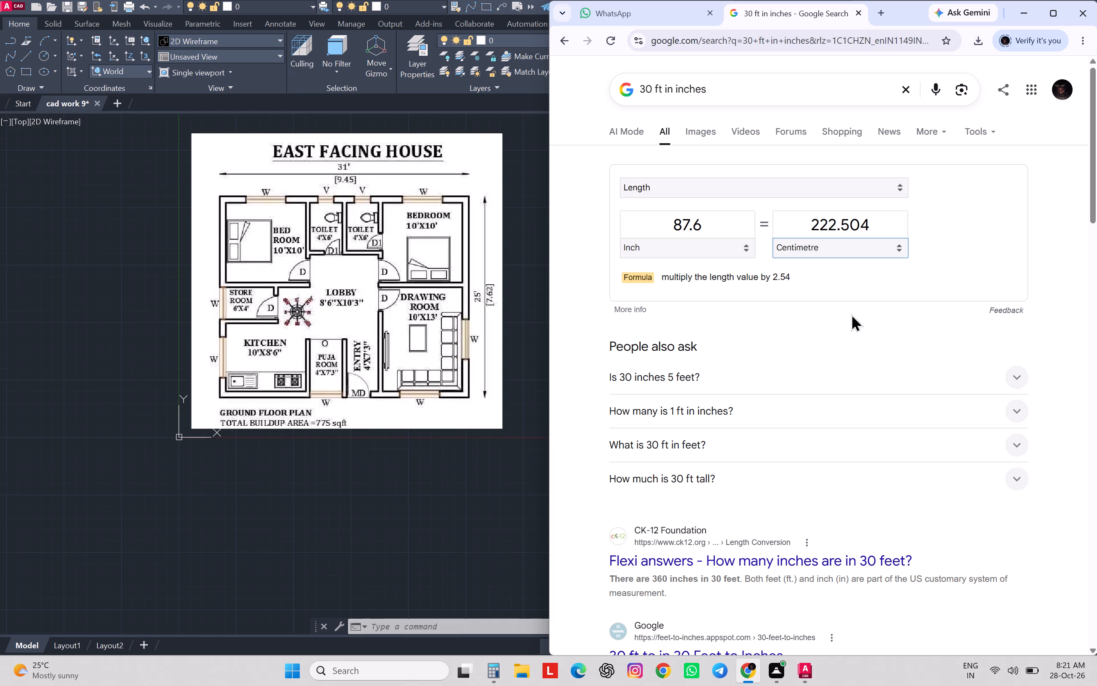
drag(877, 226, 657, 226)
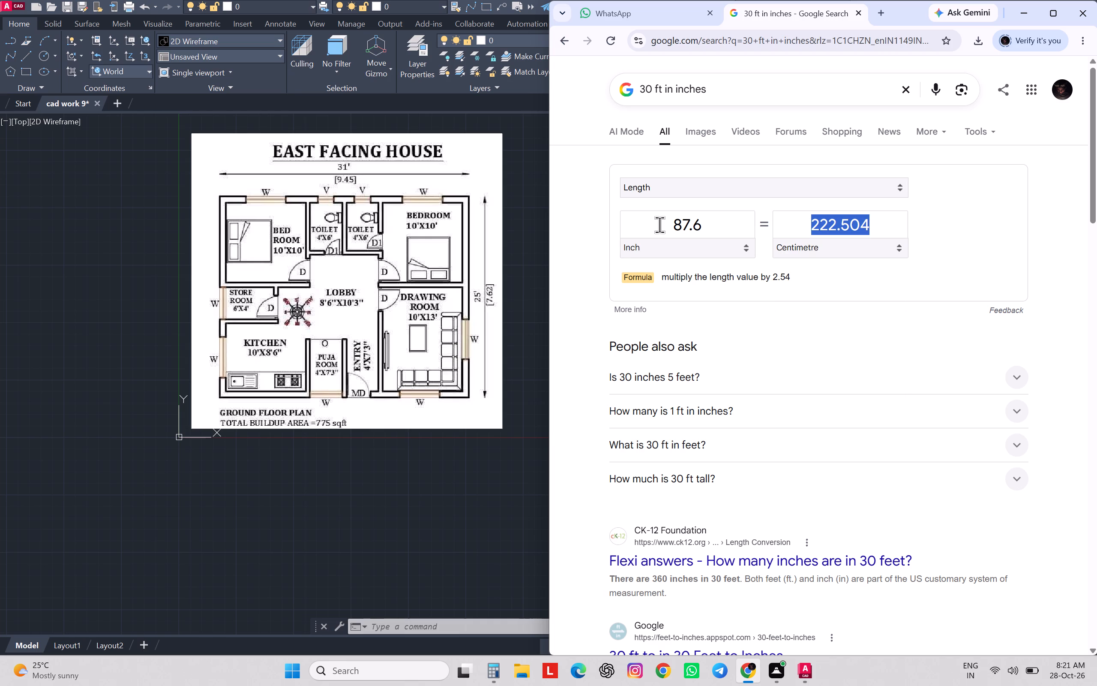
text(90)
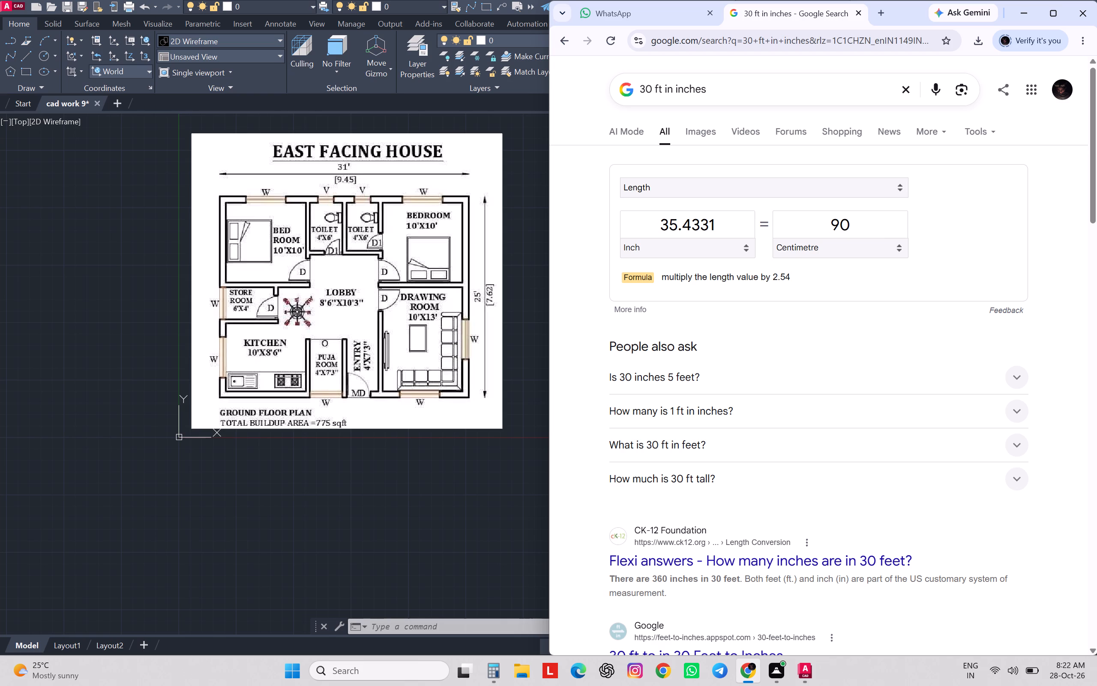
click(1011, 14)
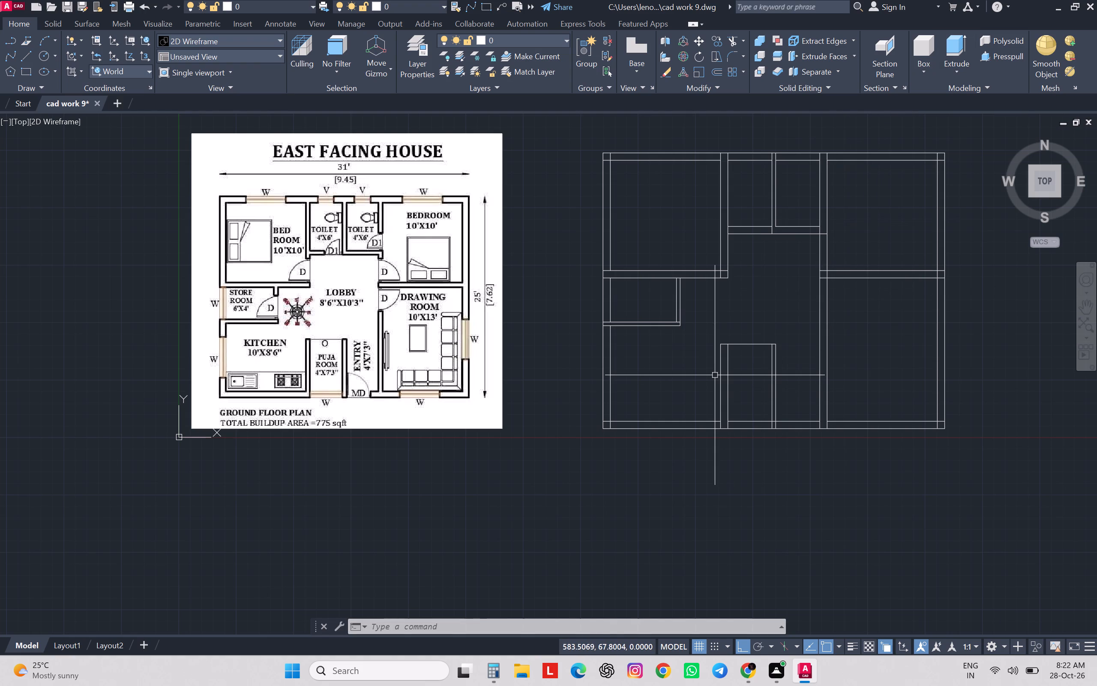
In AutoCAD, offset the west bedroom's inner south wall line 35.4 inches north into the room.
key(Escape)
key(Escape)
key(Escape)
key(Escape)
key(Escape)
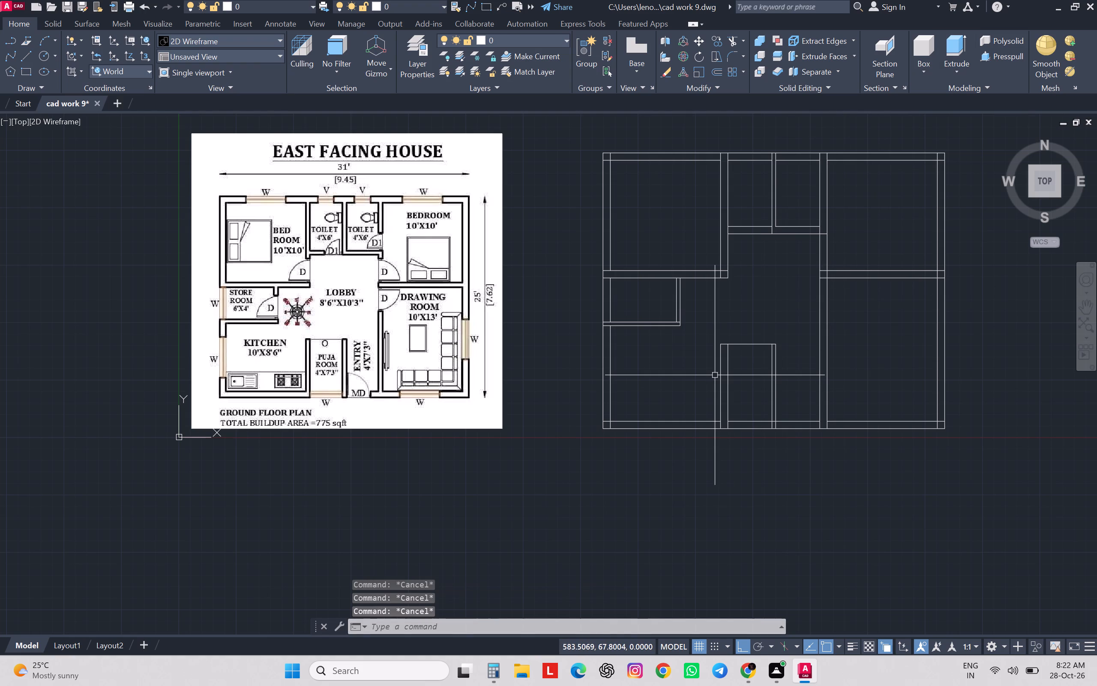
key(o)
key(Return)
text(35.4)
key(Return)
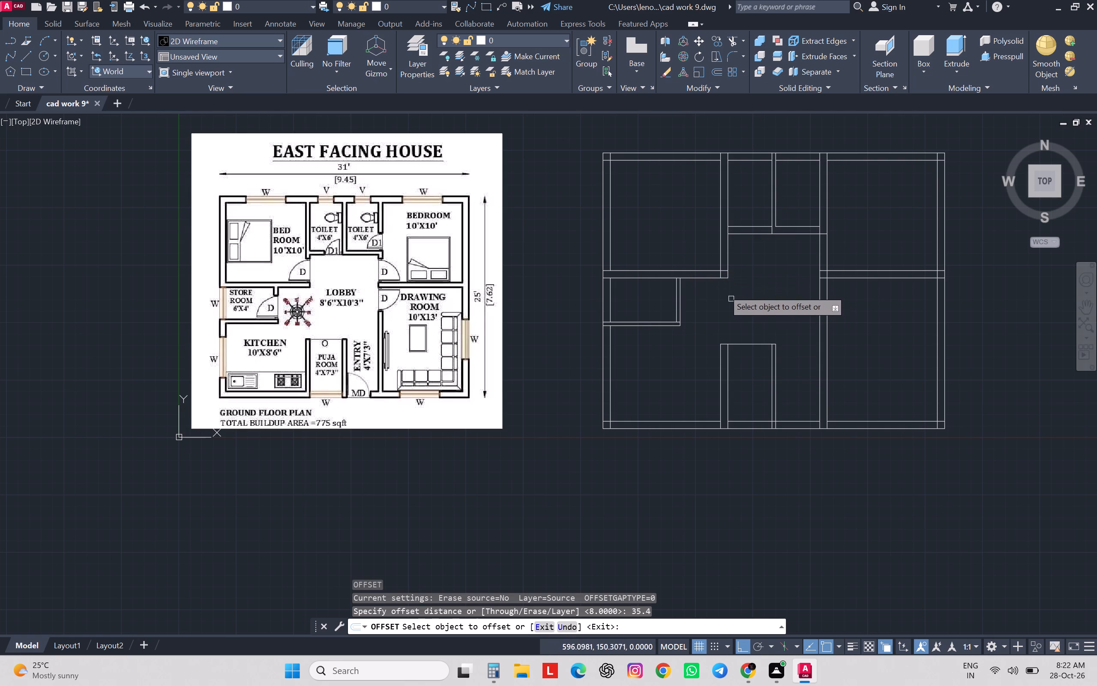
click(708, 268)
click(707, 269)
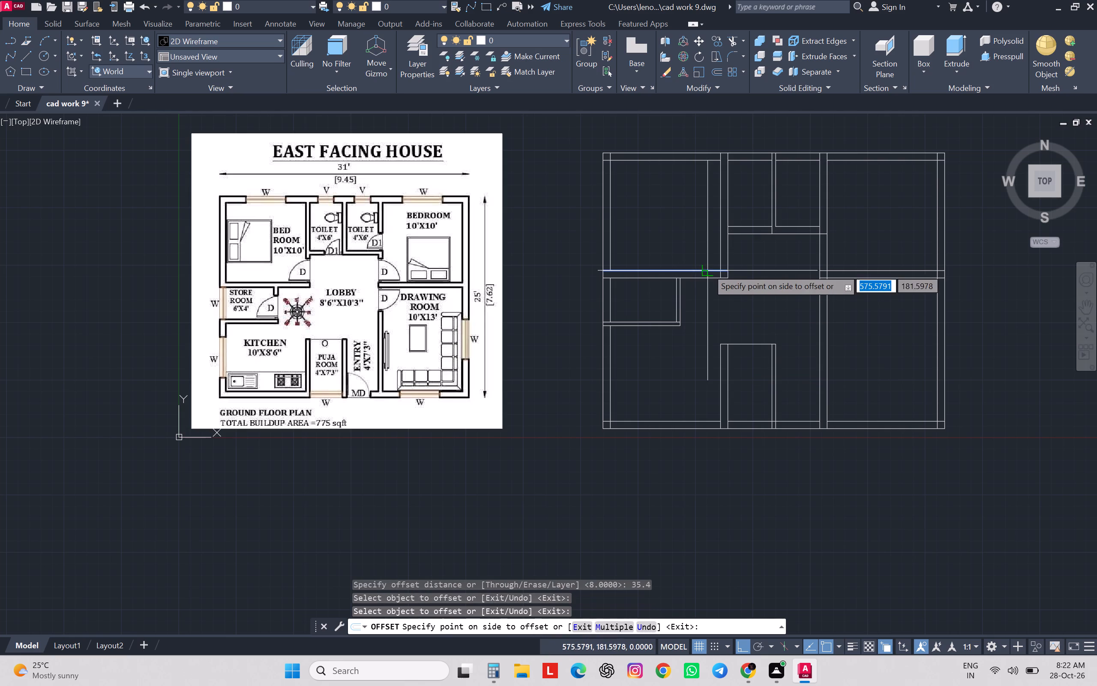
drag(730, 190, 725, 190)
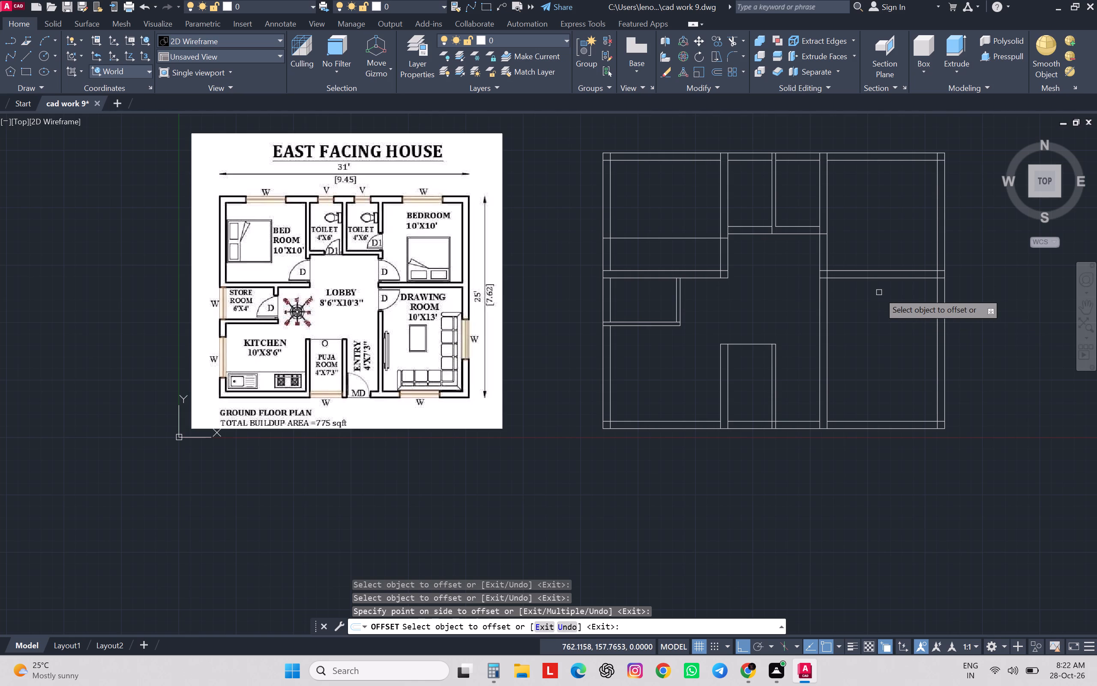
Offset the east bedroom's inner south wall line north and the drawing room's inner north wall line south, each by 35.4 inches.
click(860, 272)
click(862, 249)
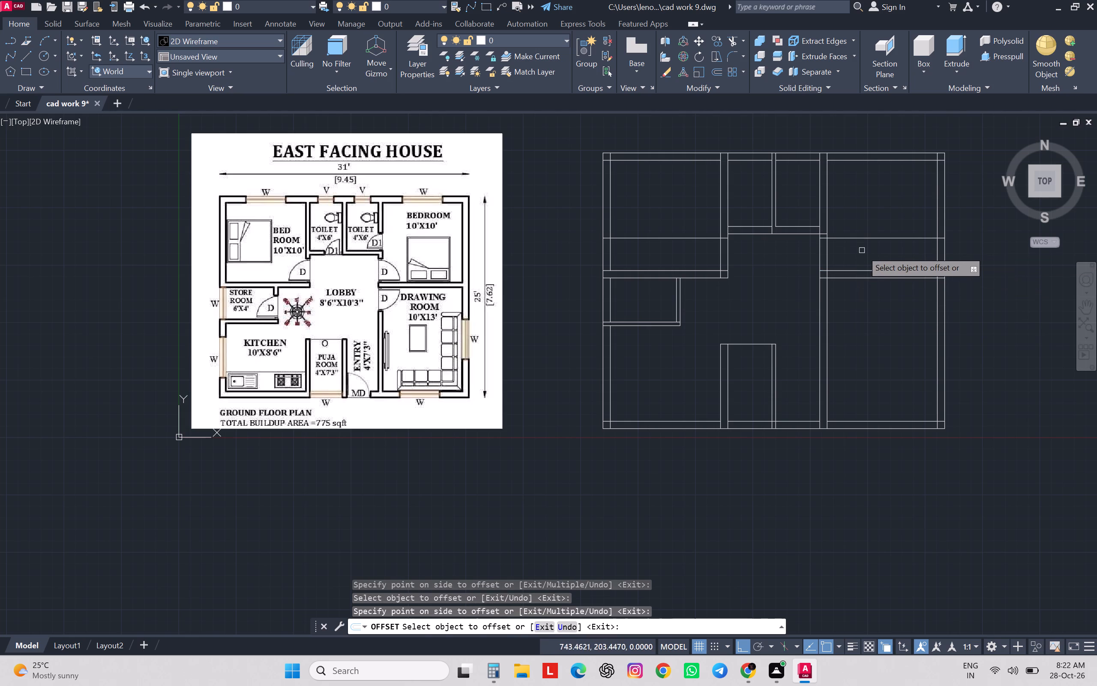
click(850, 281)
click(859, 280)
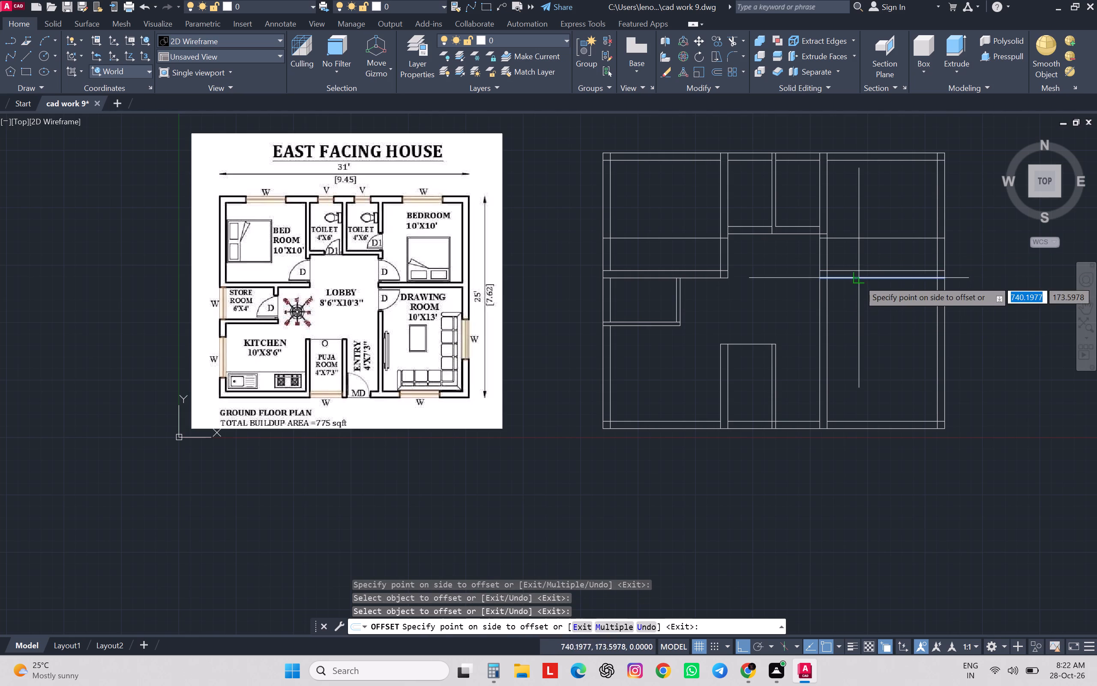
click(869, 328)
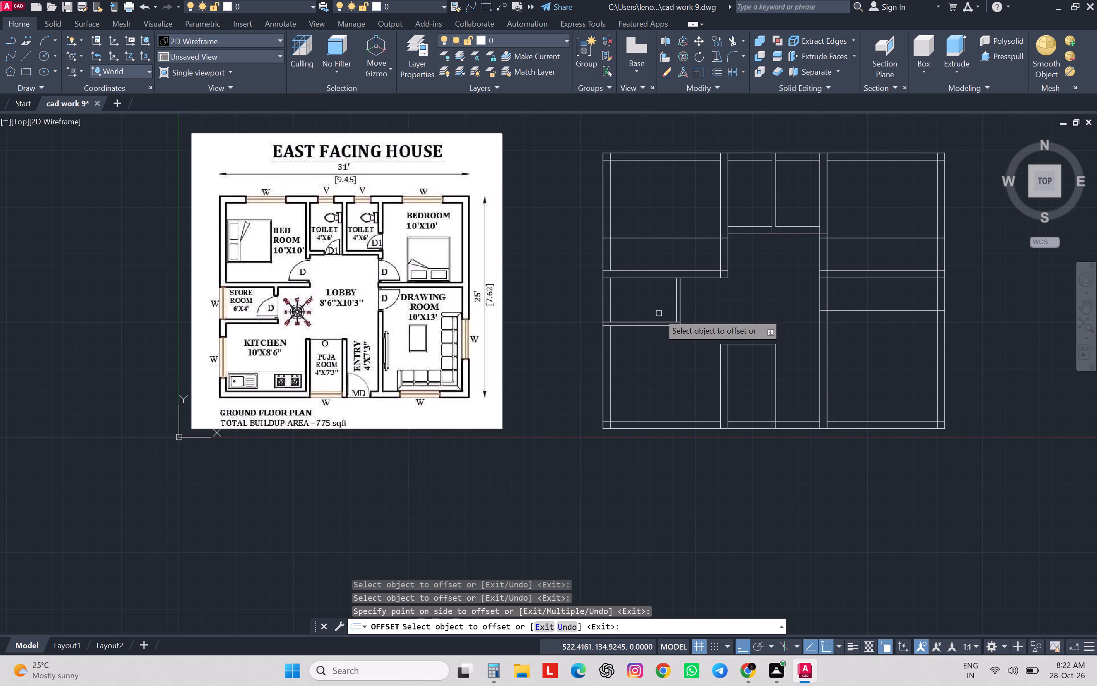
Offset the store room's inner south wall line 35.4 inches north into the room.
scroll(659, 317, up, 3)
click(692, 337)
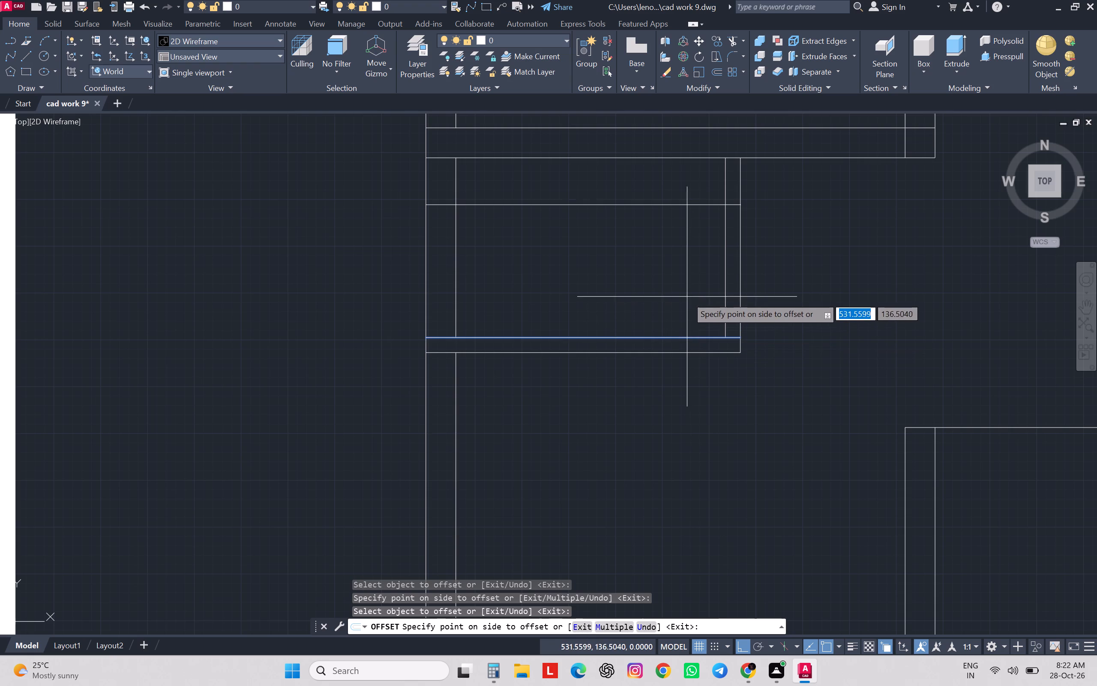
click(692, 295)
scroll(697, 295, down, 4)
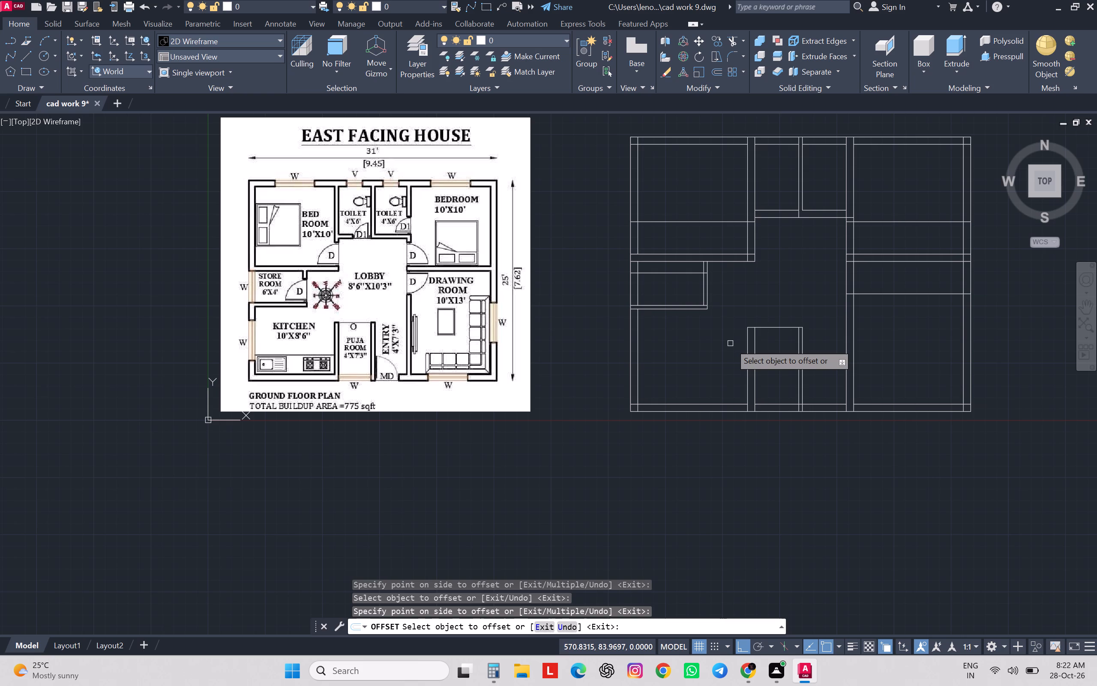
key(Escape)
key(Escape)
key(Escape)
key(Escape)
key(Escape)
Trim the store room's east wall between the offset line and the south wall for the doorway, and remove the offset line inside the room.
text(tr)
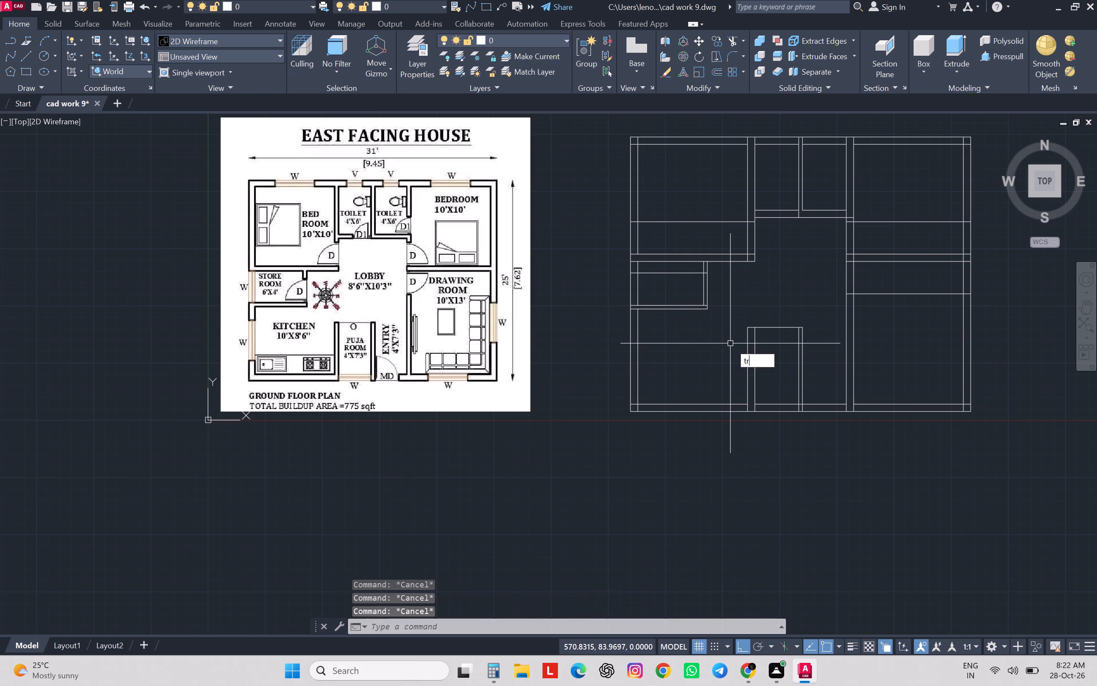
key(Return)
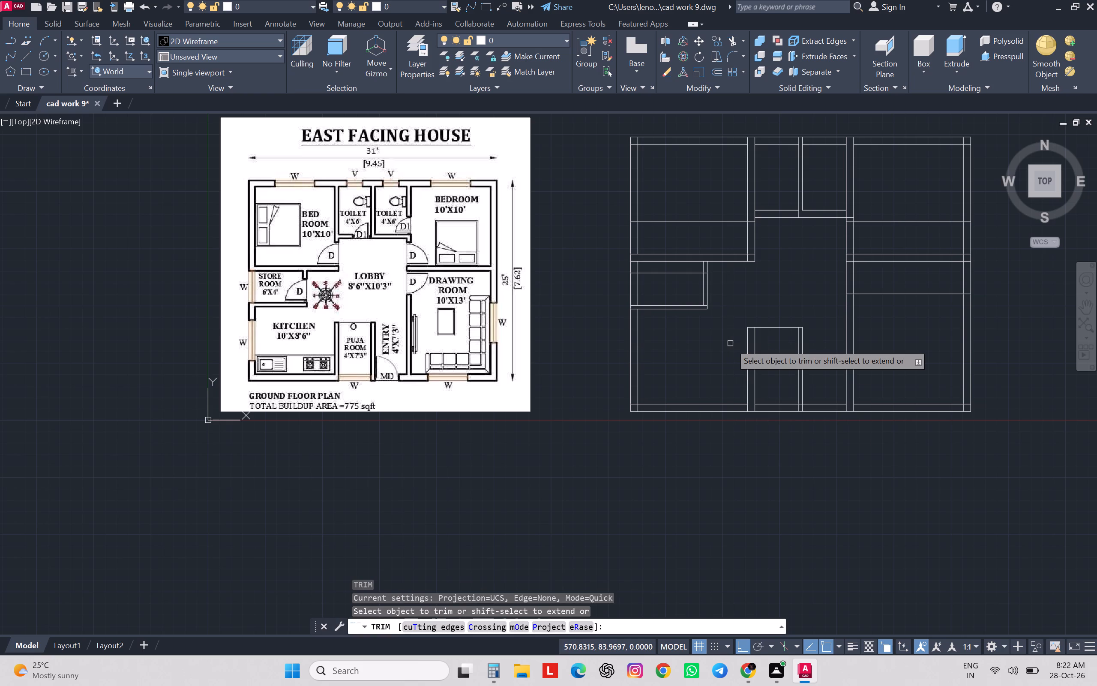
click(692, 291)
click(720, 291)
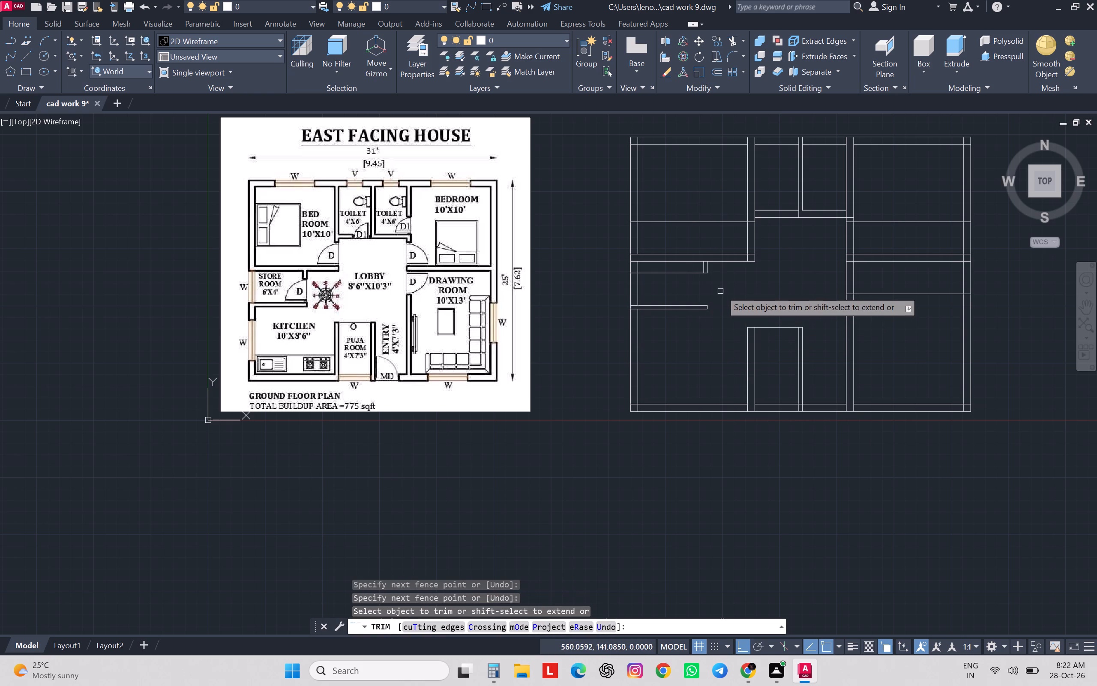
click(663, 274)
Trim the store room's offset line stub and the partition wall lines that run through the west outer wall.
scroll(644, 272, up, 3)
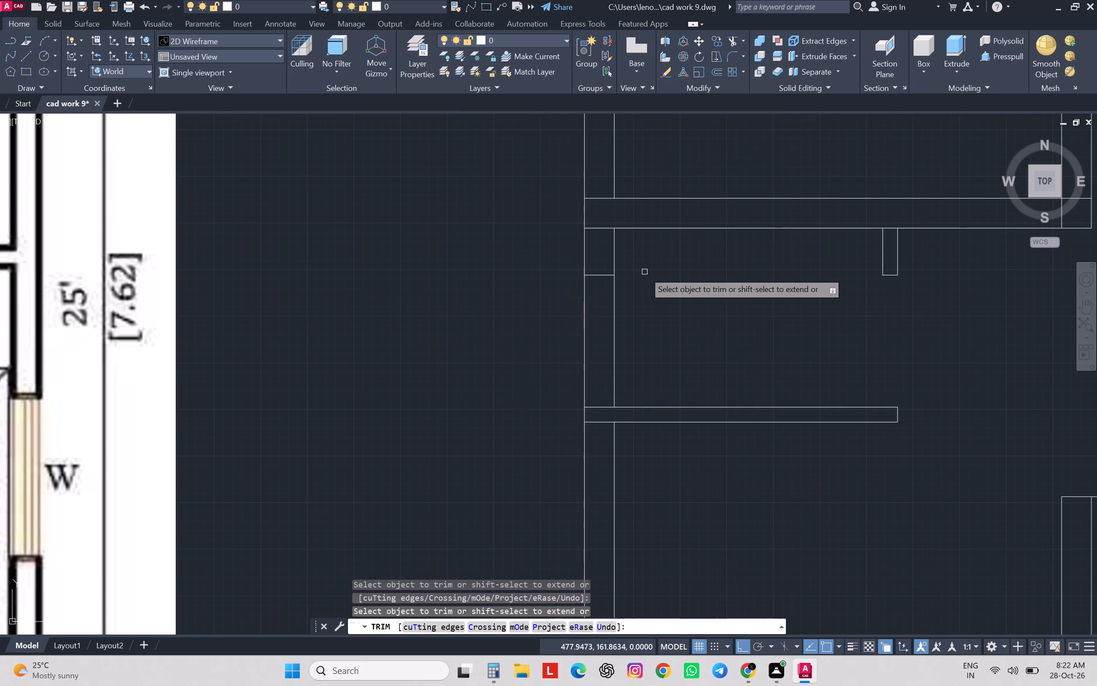
click(596, 260)
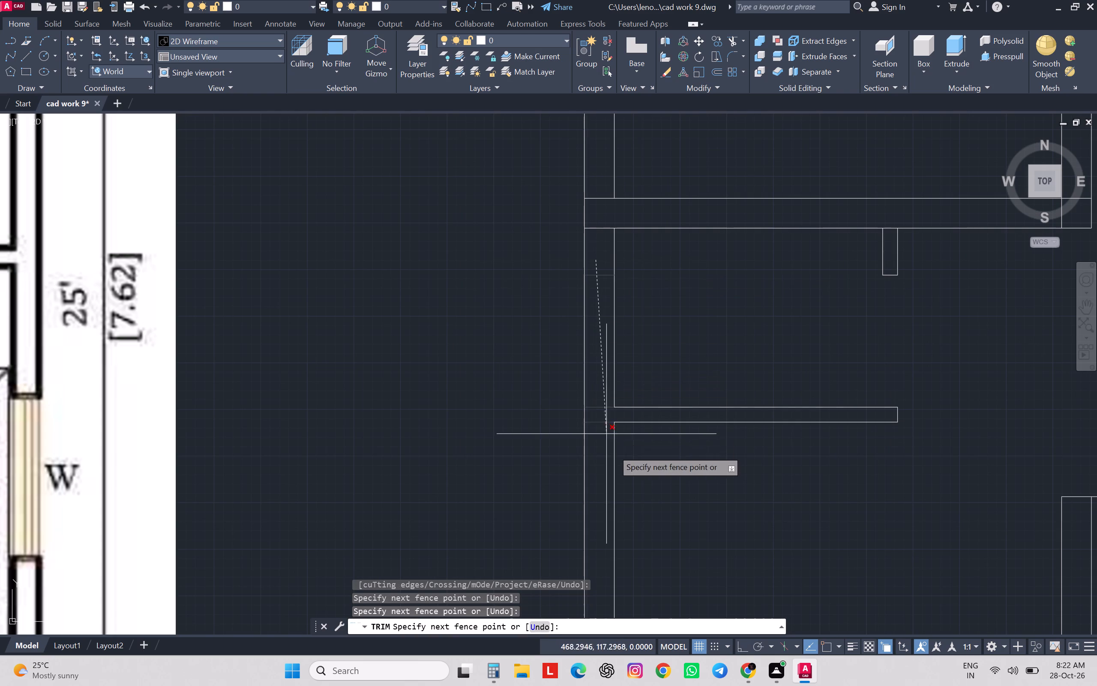
drag(610, 445, 606, 440)
scroll(614, 259, down, 1)
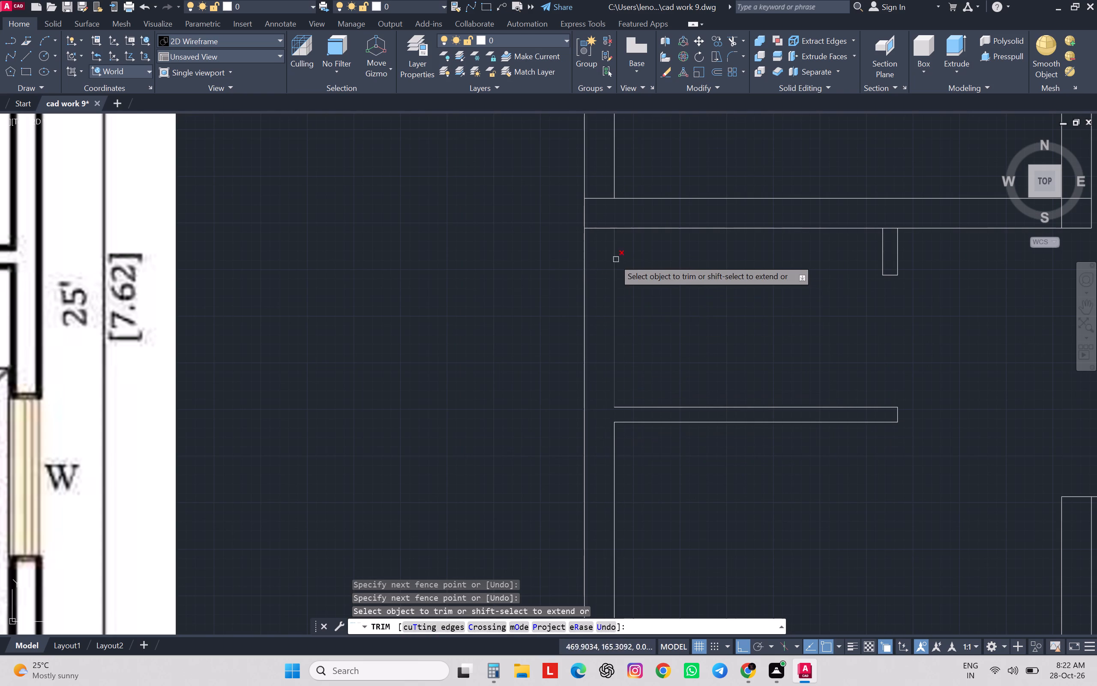
scroll(614, 259, down, 3)
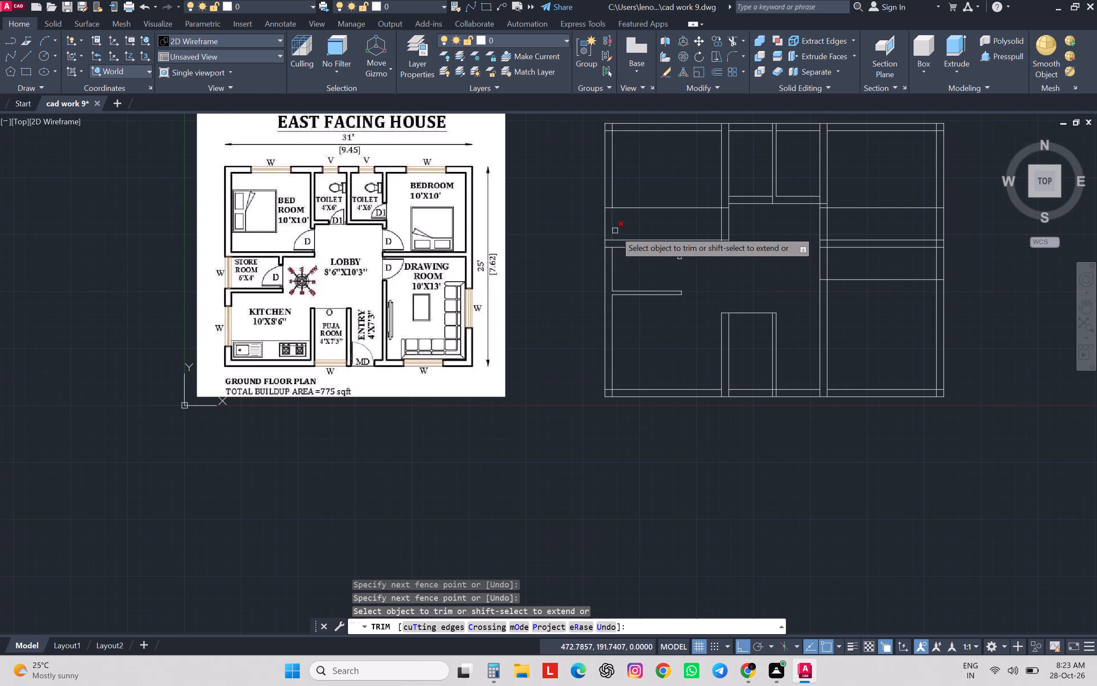
scroll(615, 231, up, 2)
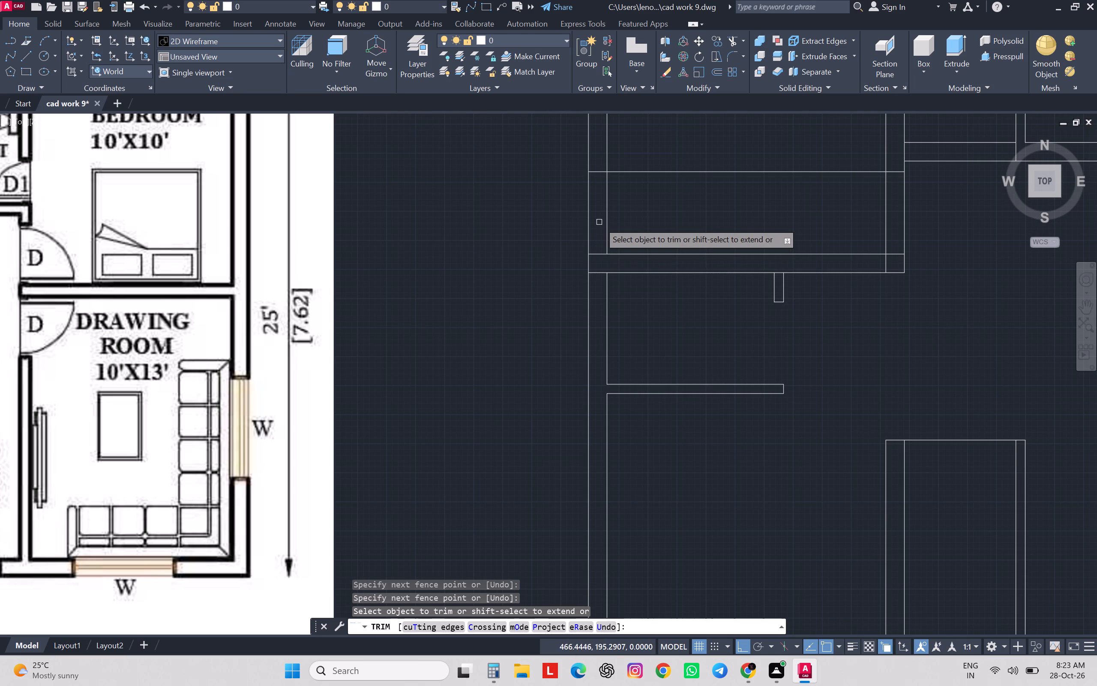
click(599, 222)
click(595, 285)
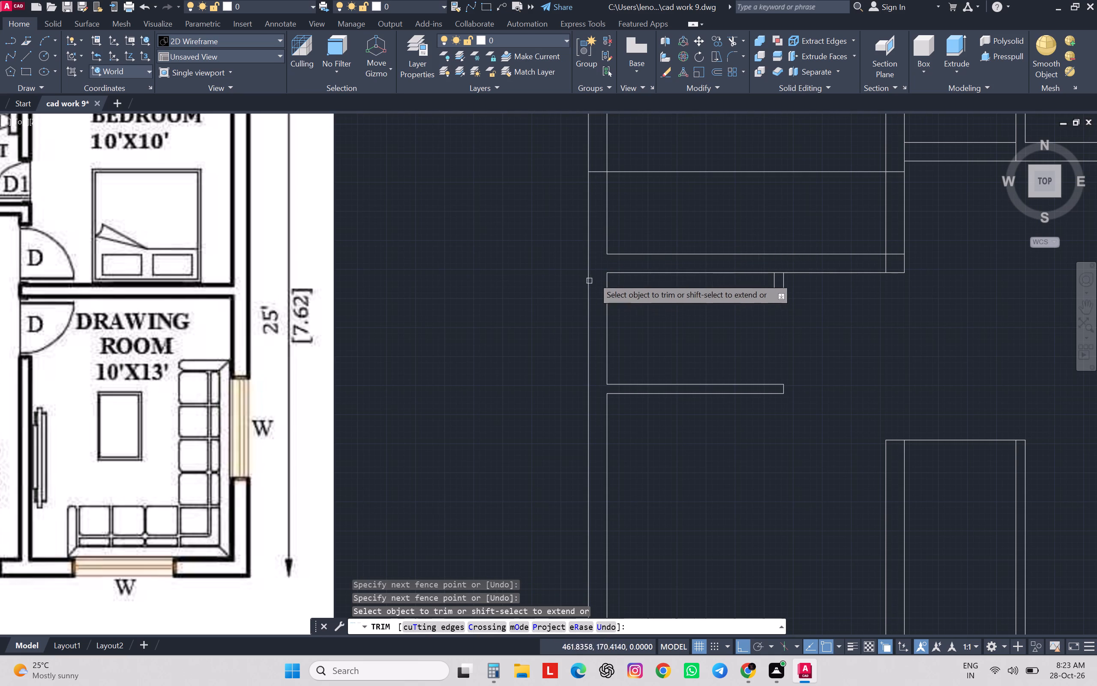
Trim the west bedroom's east wall to open the doorway above its south wall, and remove the remaining offset line.
drag(952, 208, 940, 208)
click(826, 210)
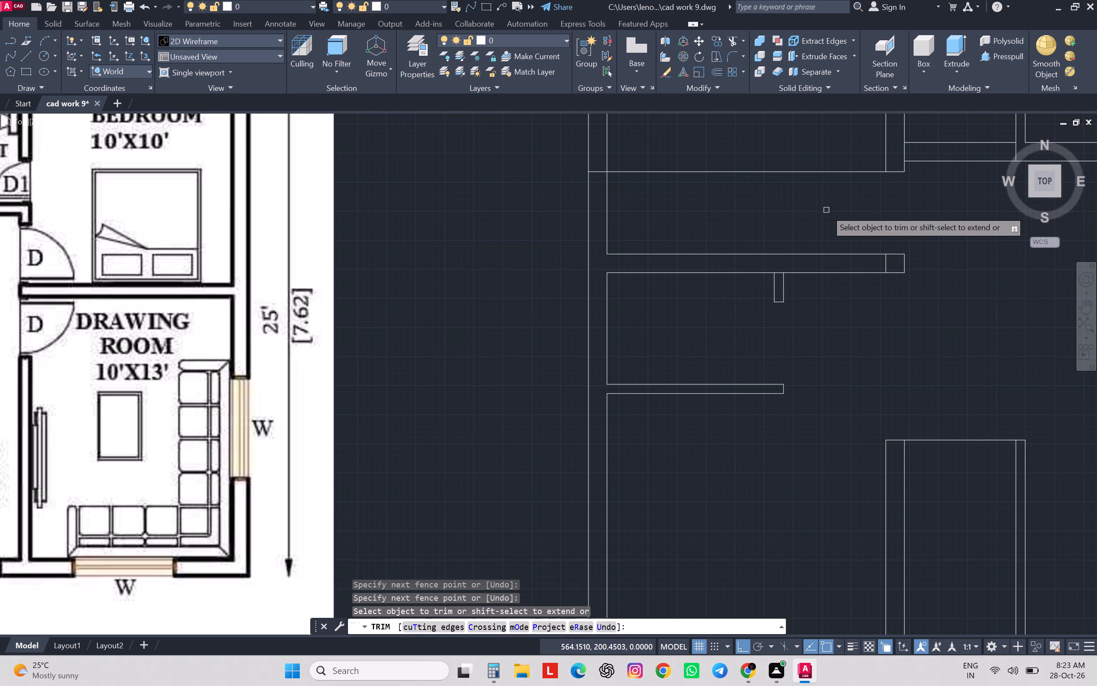
click(818, 173)
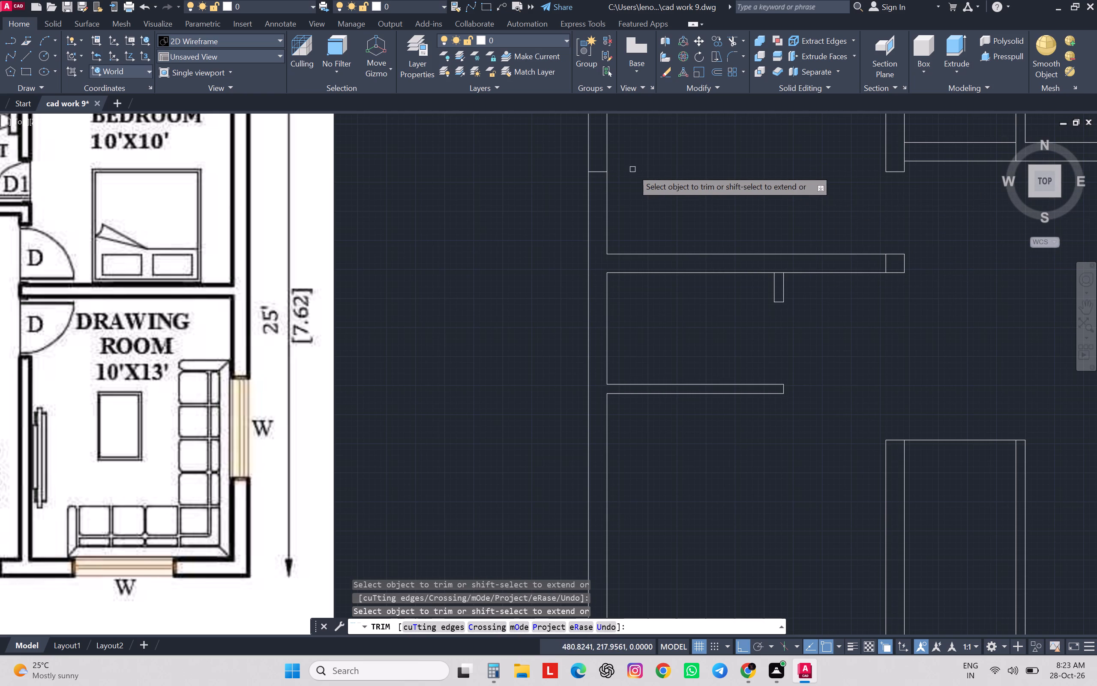
click(594, 167)
click(597, 175)
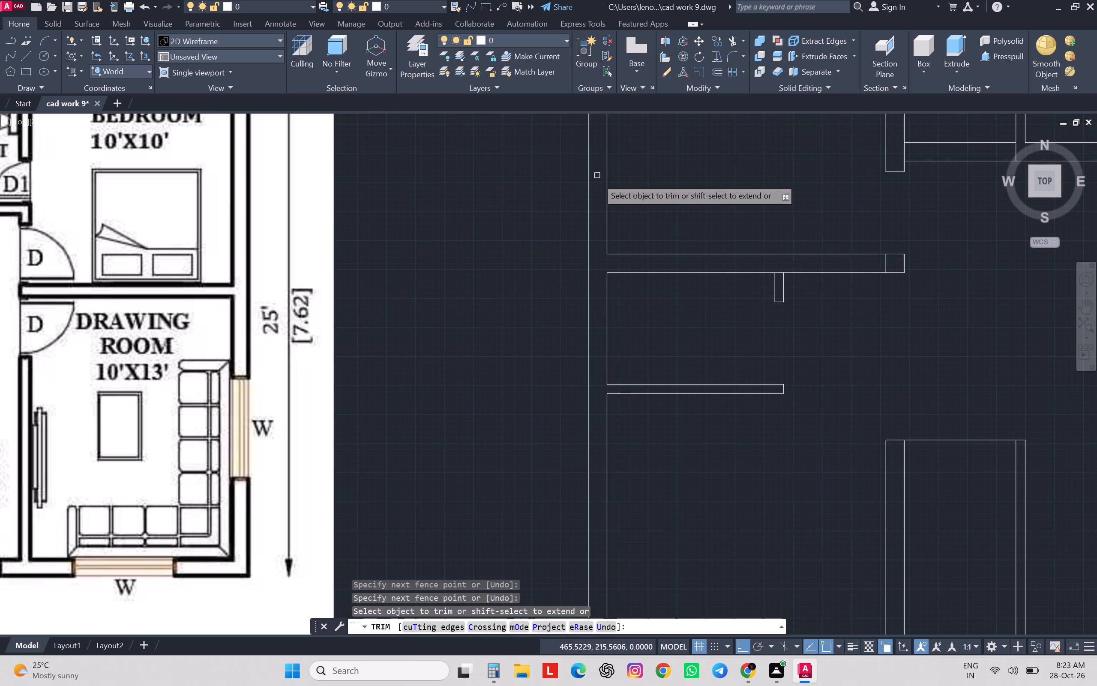
Trim the line closing the store room's east wall junction and the cross line at the east end of the west bedroom's south wall.
click(780, 273)
scroll(779, 265, down, 2)
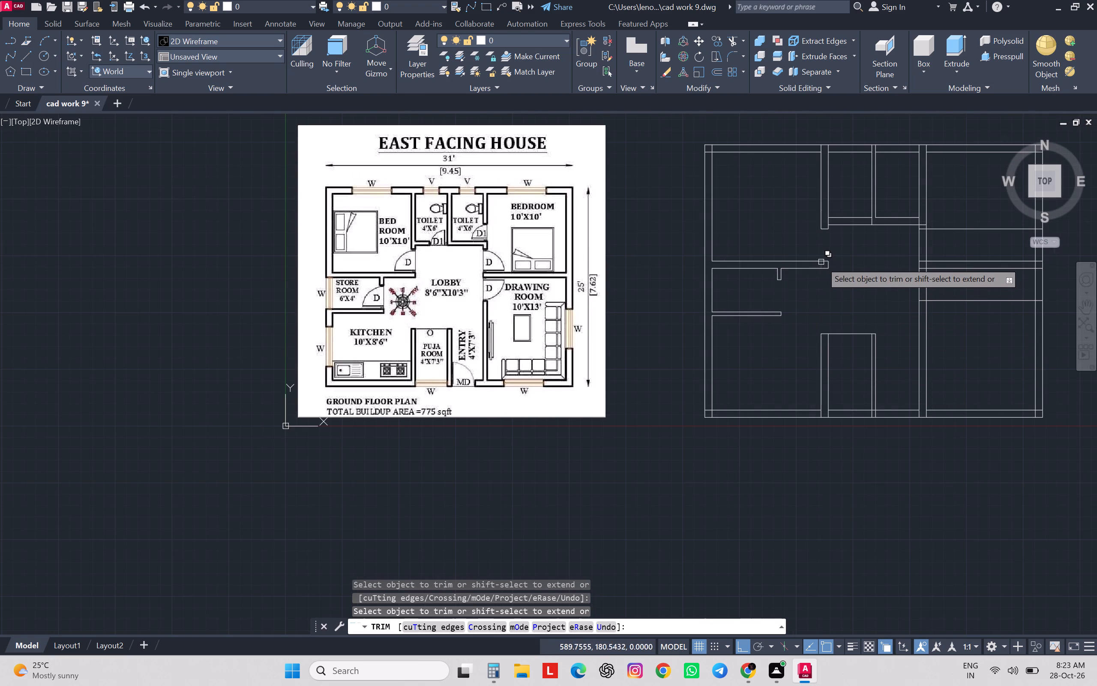
scroll(820, 269, up, 3)
click(818, 247)
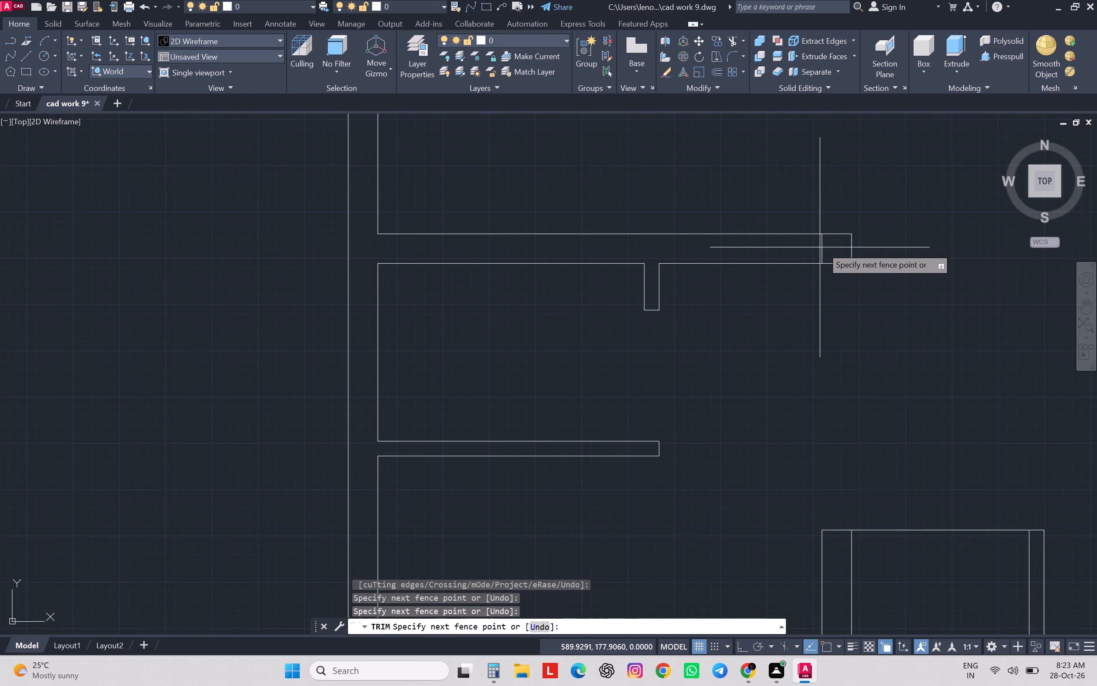
click(827, 250)
scroll(827, 250, down, 3)
middle_drag(864, 304, 830, 327)
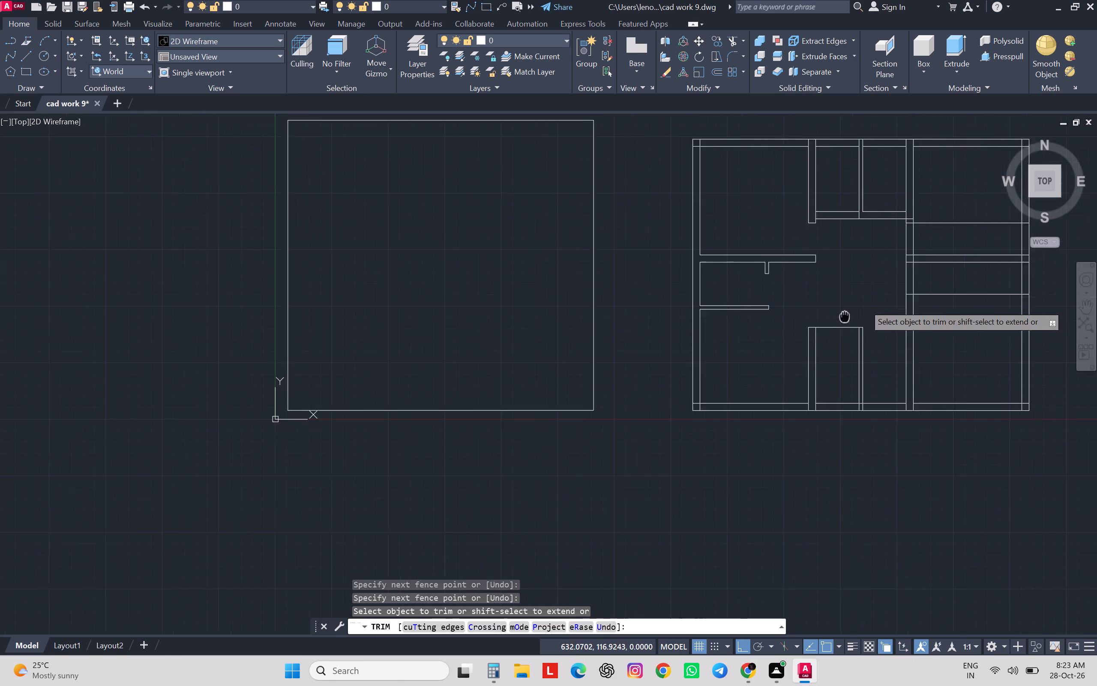
middle_drag(830, 327, 795, 352)
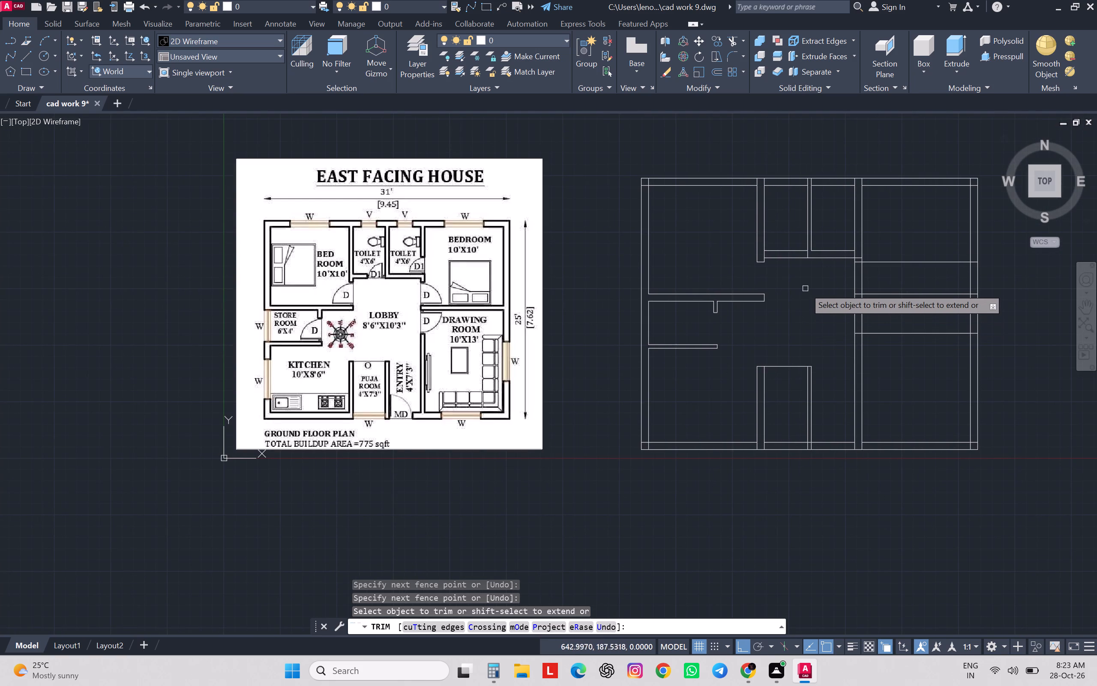
middle_drag(807, 250, 776, 231)
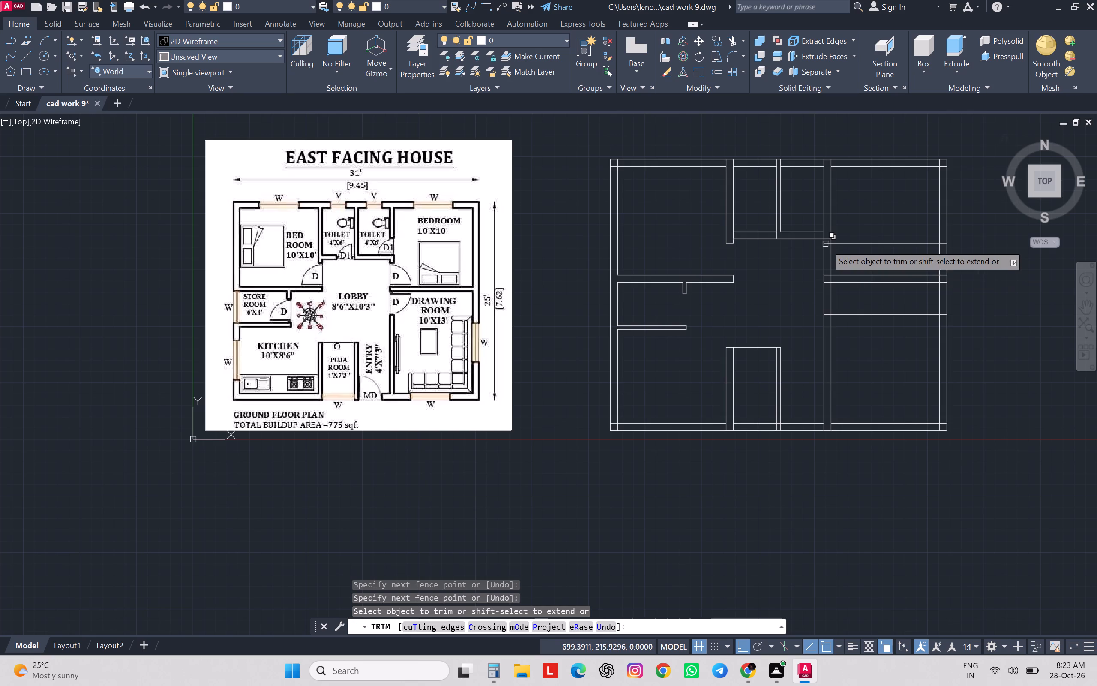
Trim the east bedroom's west wall to open the doorway above its south wall, and remove the offset line inside the room.
scroll(827, 245, up, 2)
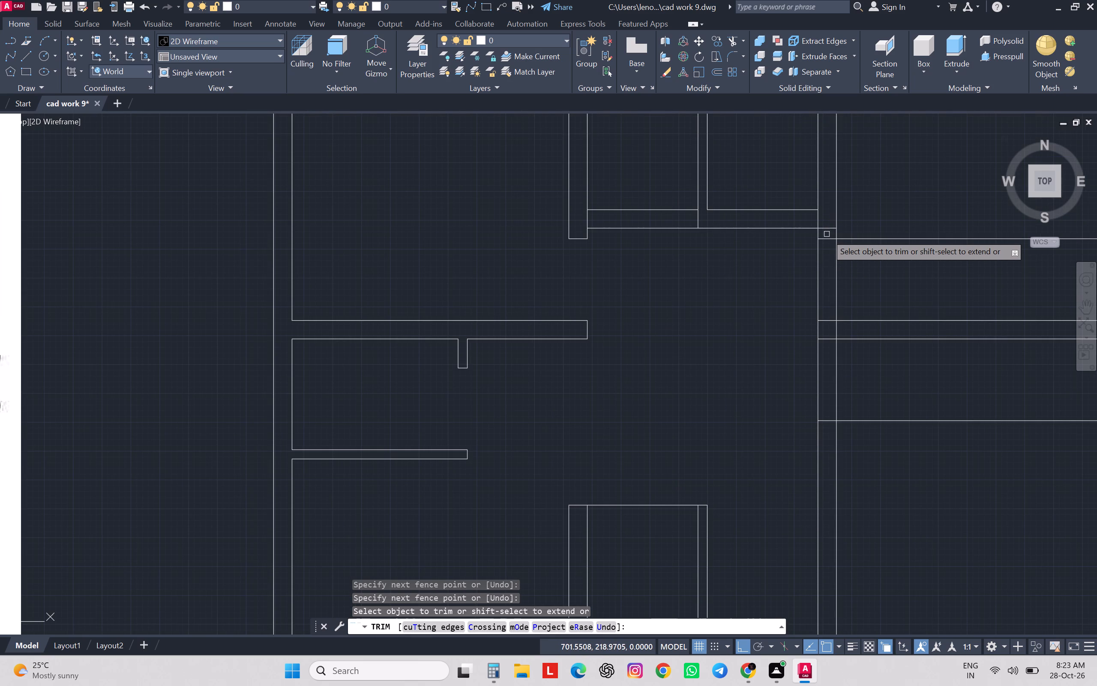
scroll(827, 236, down, 3)
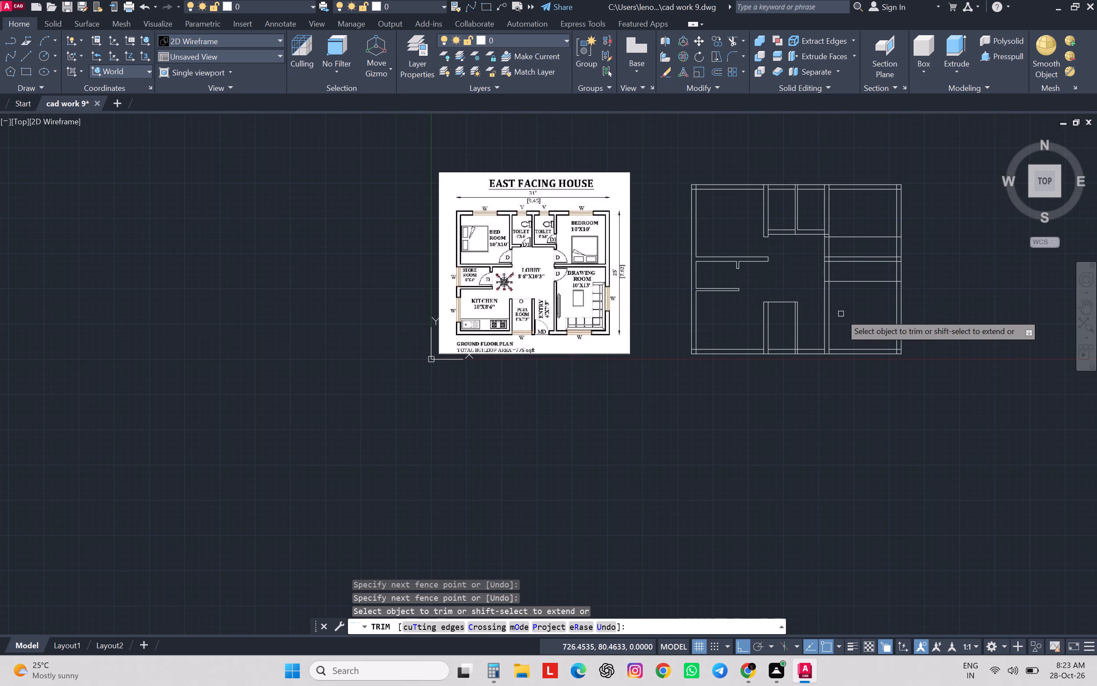
scroll(829, 256, up, 2)
click(839, 242)
click(783, 239)
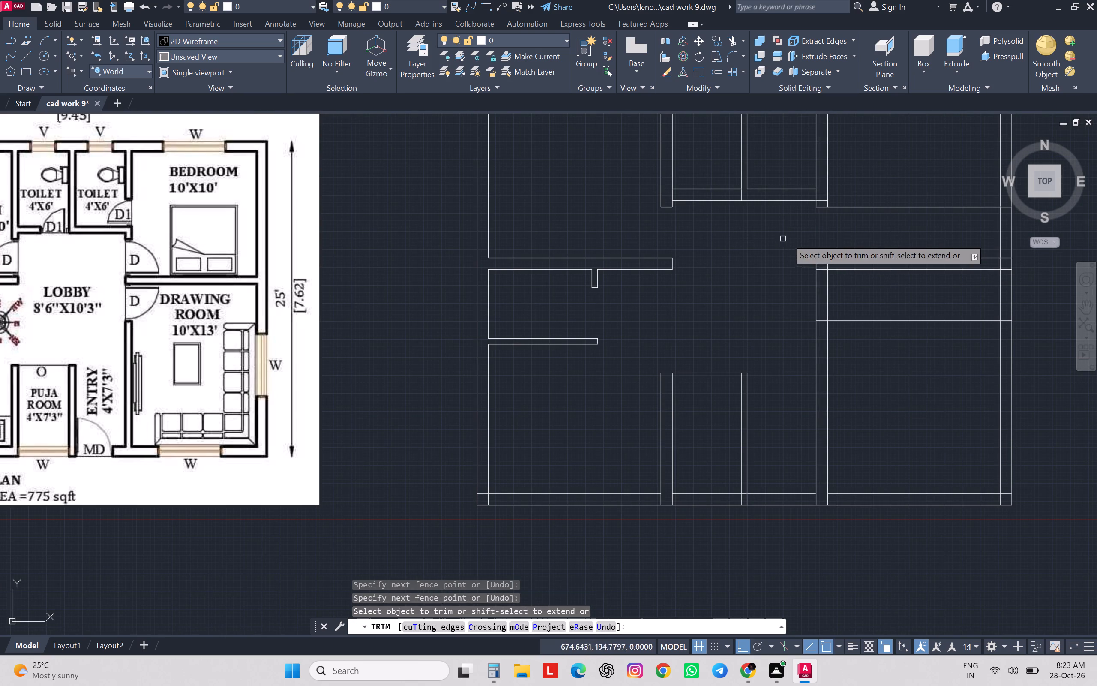
click(853, 205)
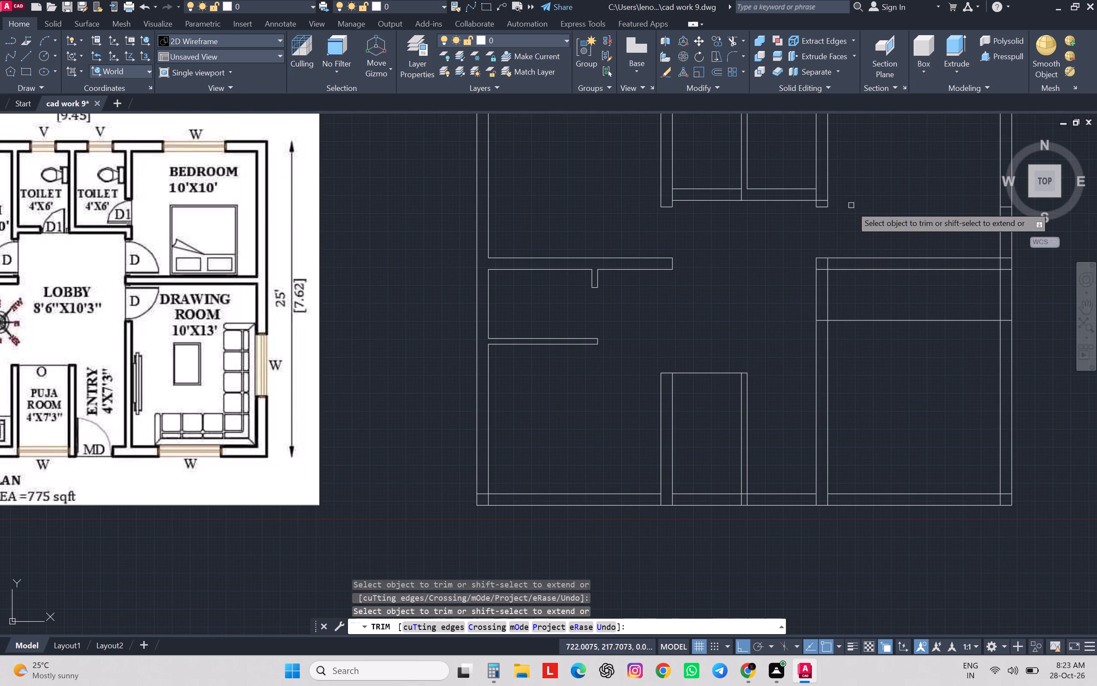
Trim the drawing room's west wall to open the doorway below its north wall, and remove the offset line inside the room.
scroll(847, 210, down, 1)
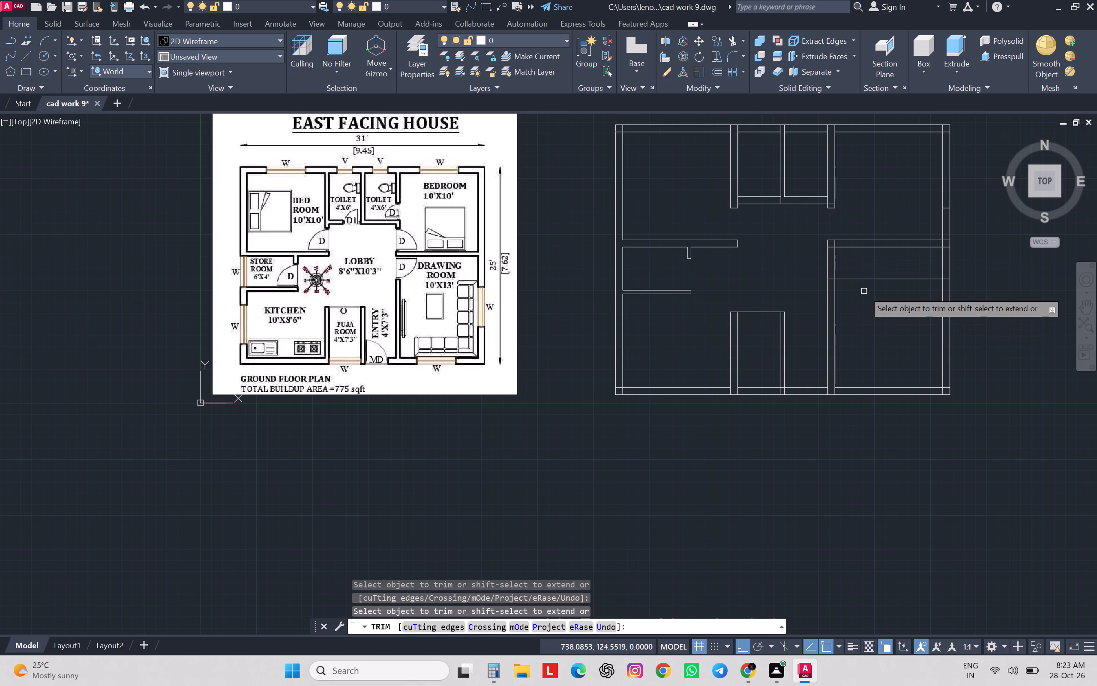
click(820, 265)
click(851, 264)
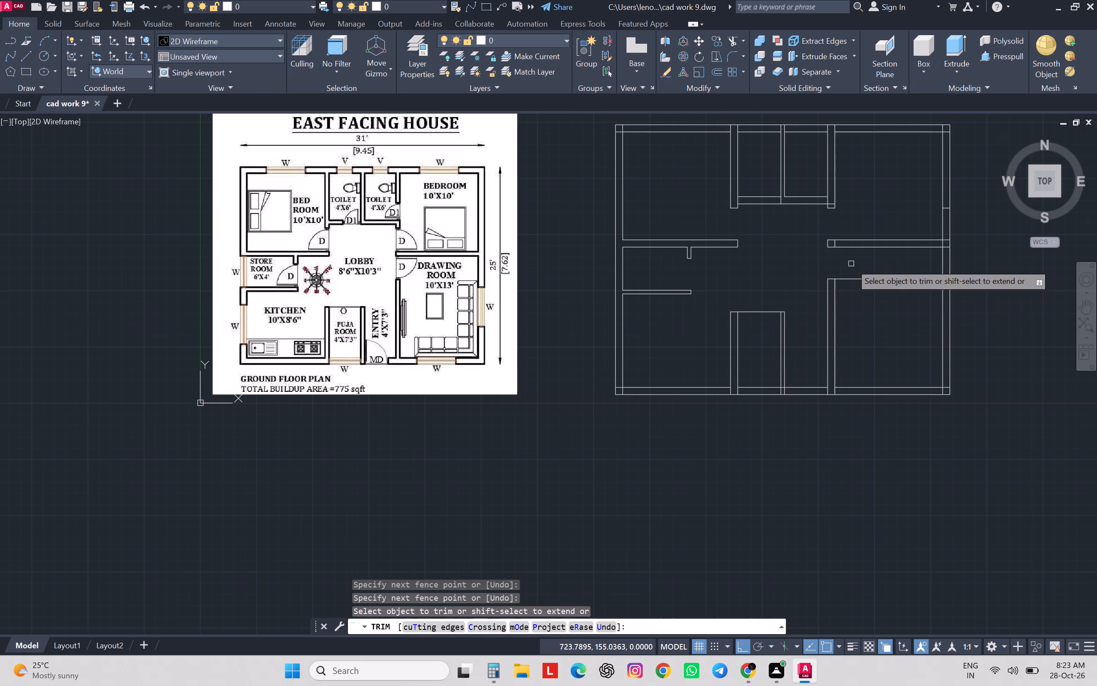
click(857, 279)
Trim the lines crossing both ends of the wall between the east bedroom and the drawing room.
scroll(839, 247, up, 2)
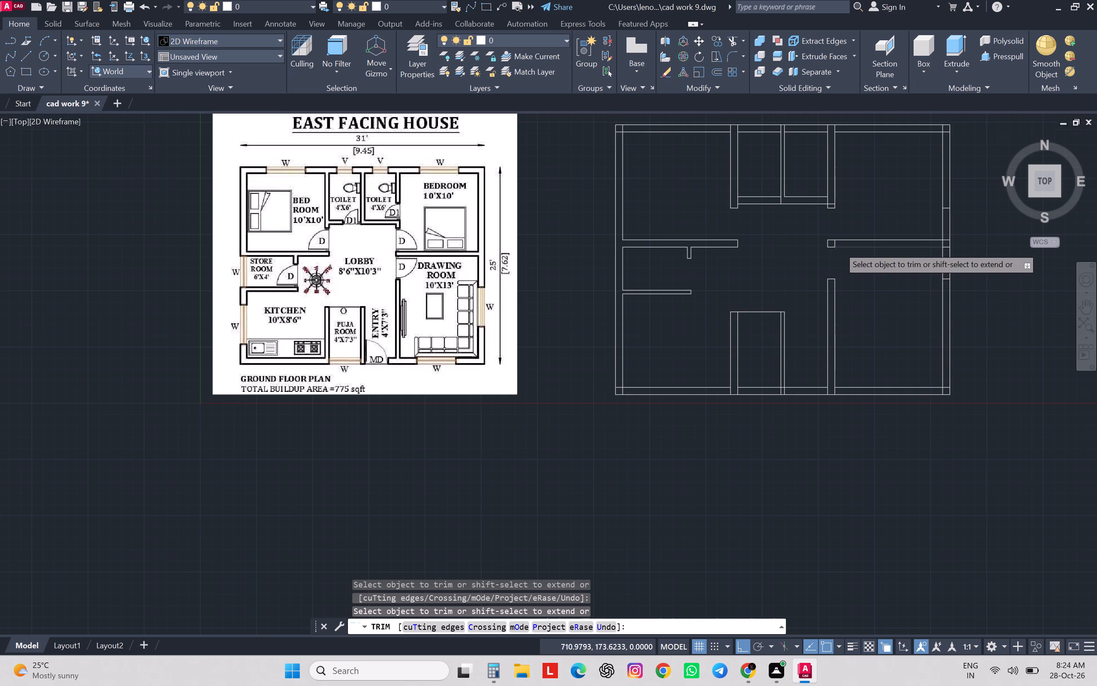
click(822, 239)
scroll(822, 239, down, 2)
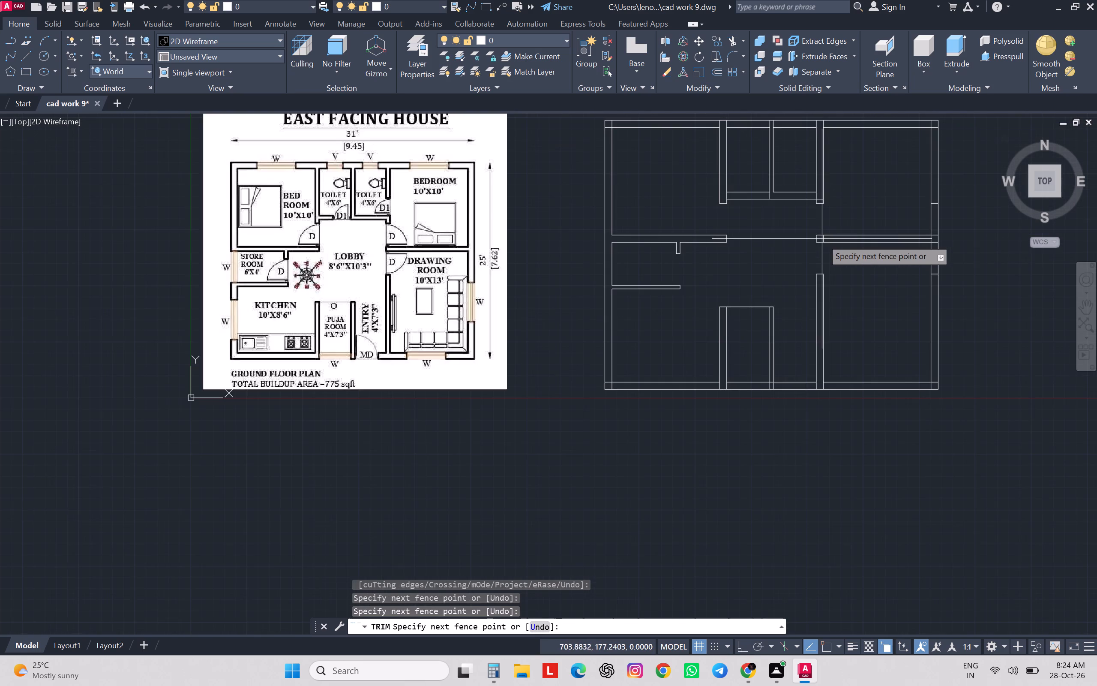
scroll(940, 239, up, 2)
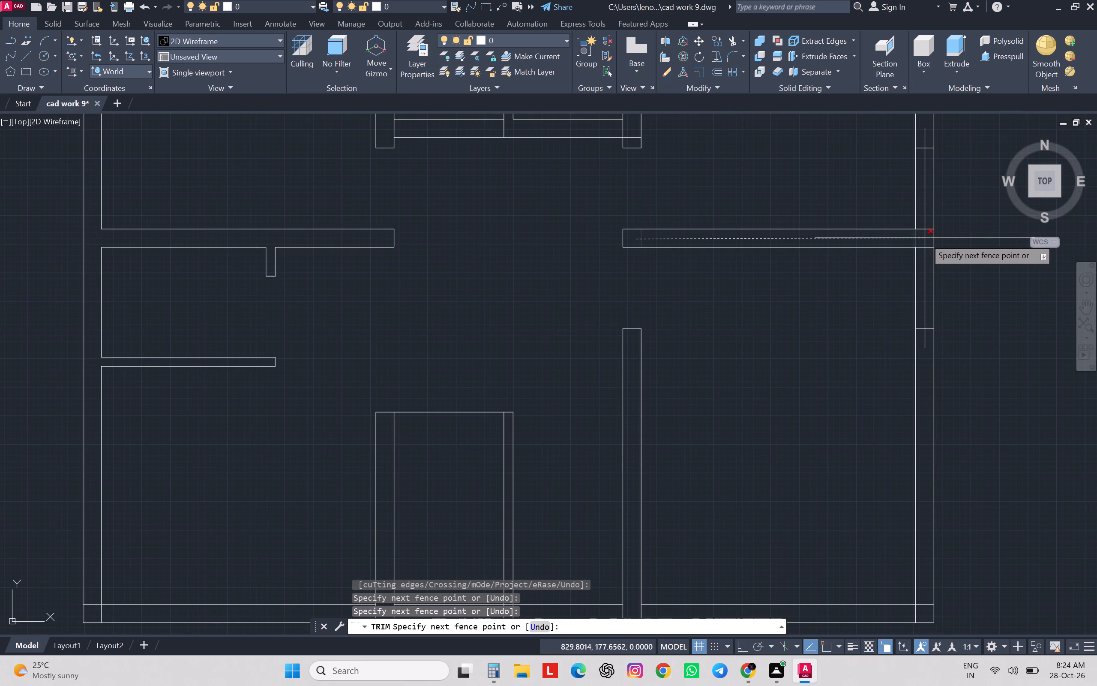
click(925, 238)
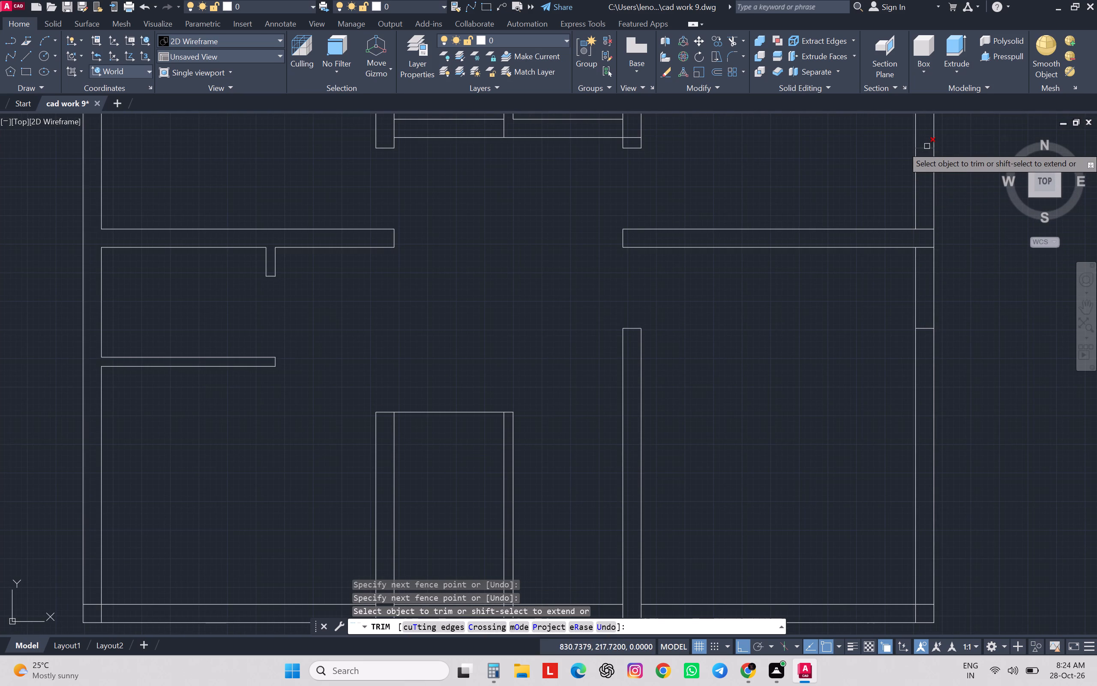
Trim the leftover offset and partition wall line stubs inside the east outer wall.
click(927, 146)
click(927, 145)
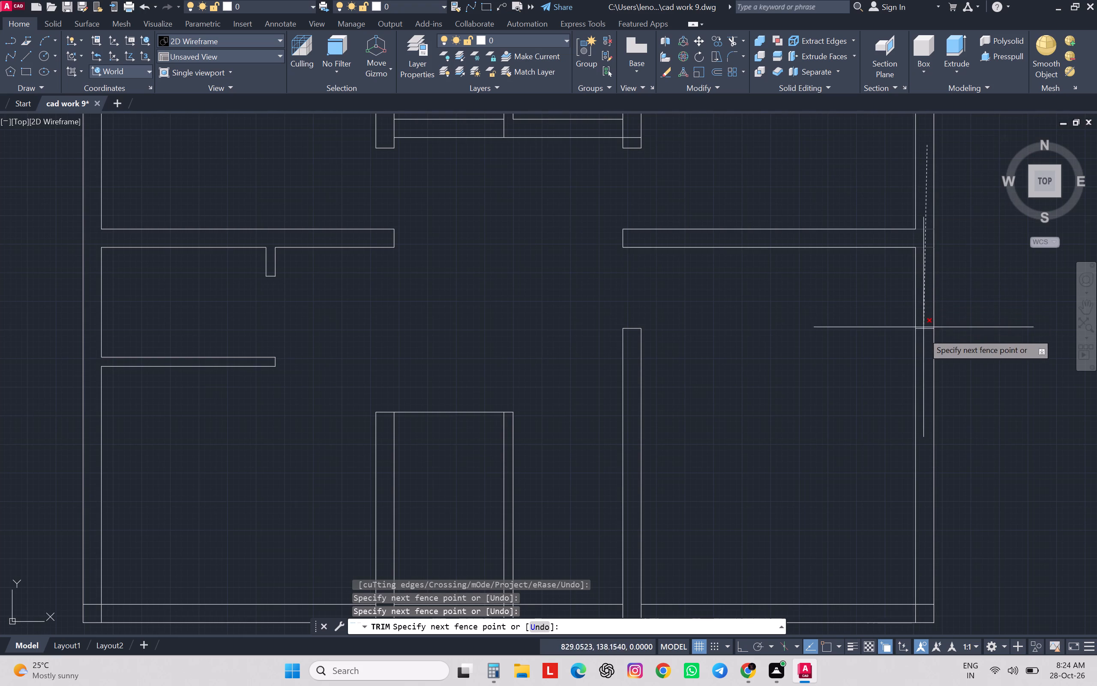
click(924, 610)
scroll(966, 503, down, 2)
middle_drag(942, 569, 937, 550)
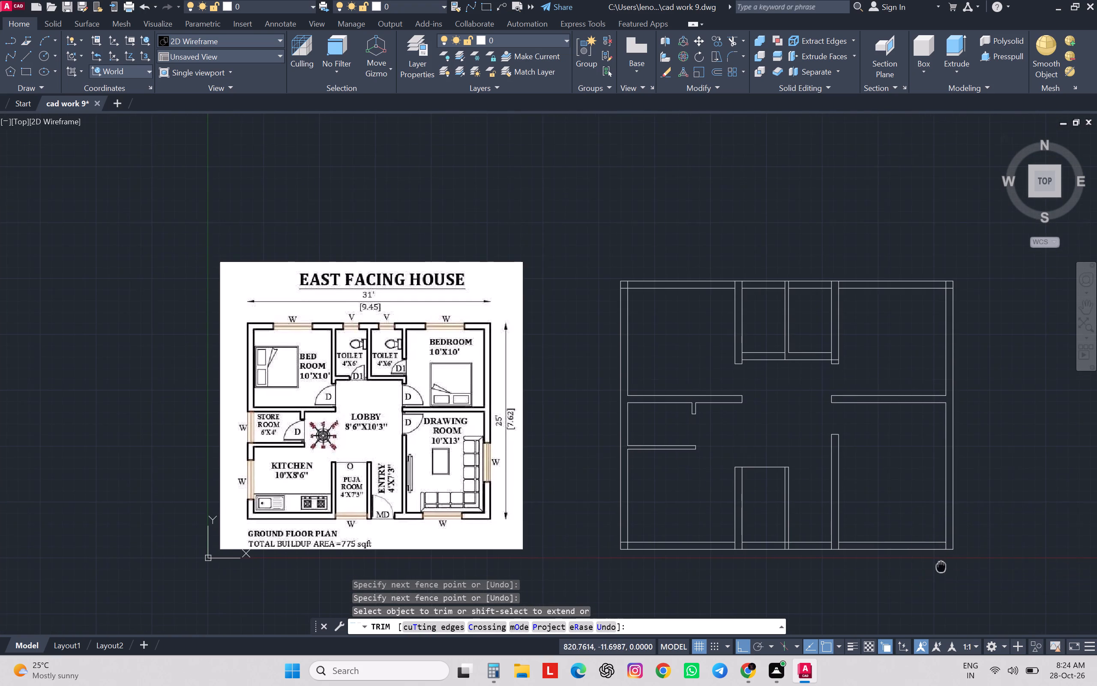
middle_drag(937, 550, 937, 499)
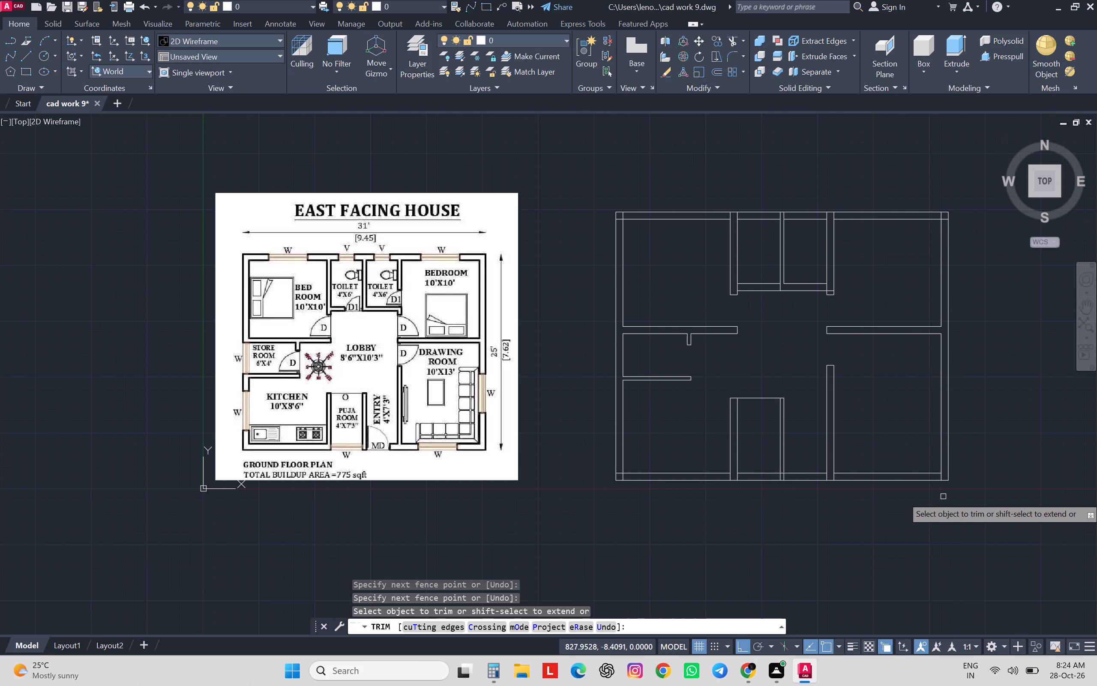
key(Escape)
key(Escape)
key(Escape)
key(Escape)
key(Escape)
key(Escape)
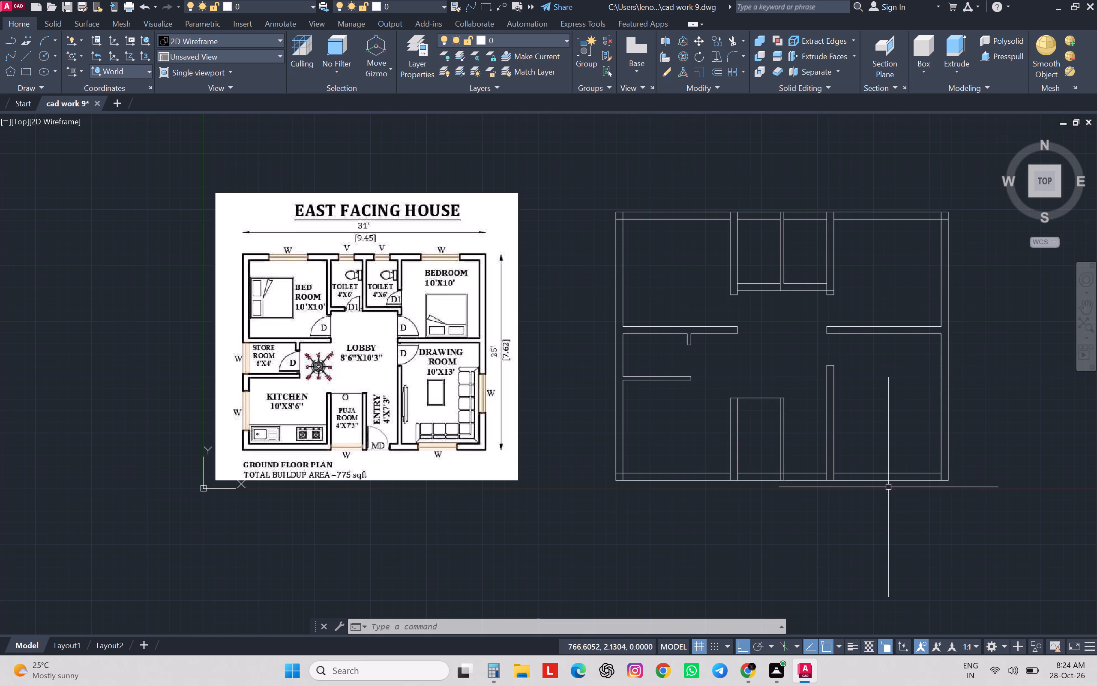
Trim the puja room's side wall lines where they run into the south outer wall.
scroll(813, 472, up, 2)
key(space)
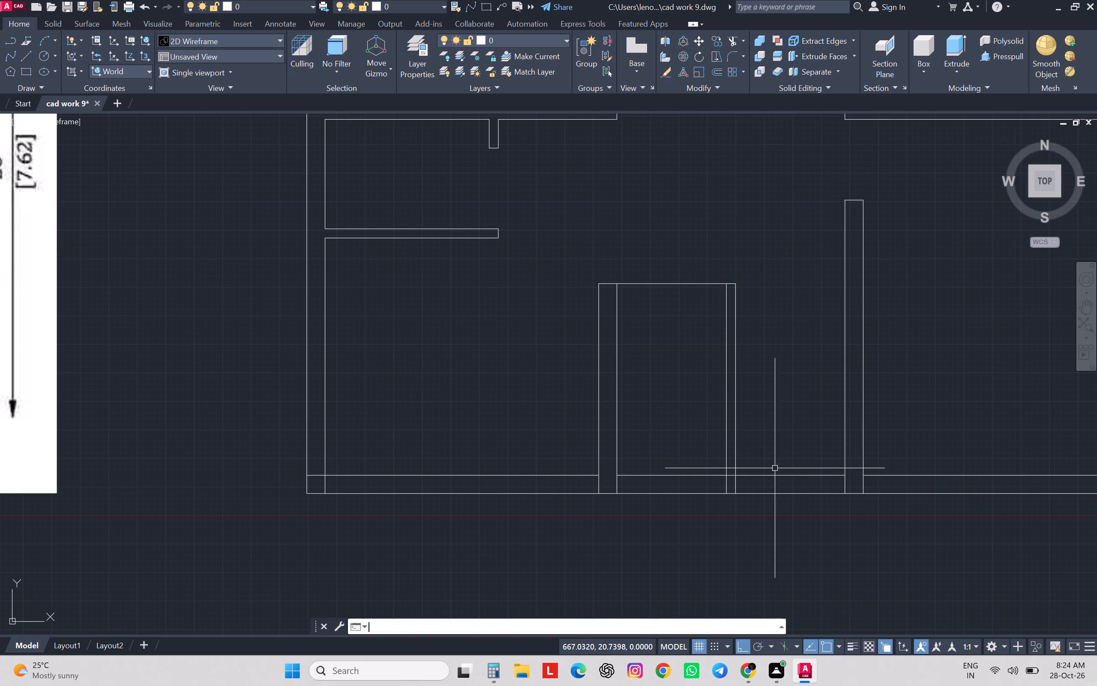
scroll(734, 479, up, 3)
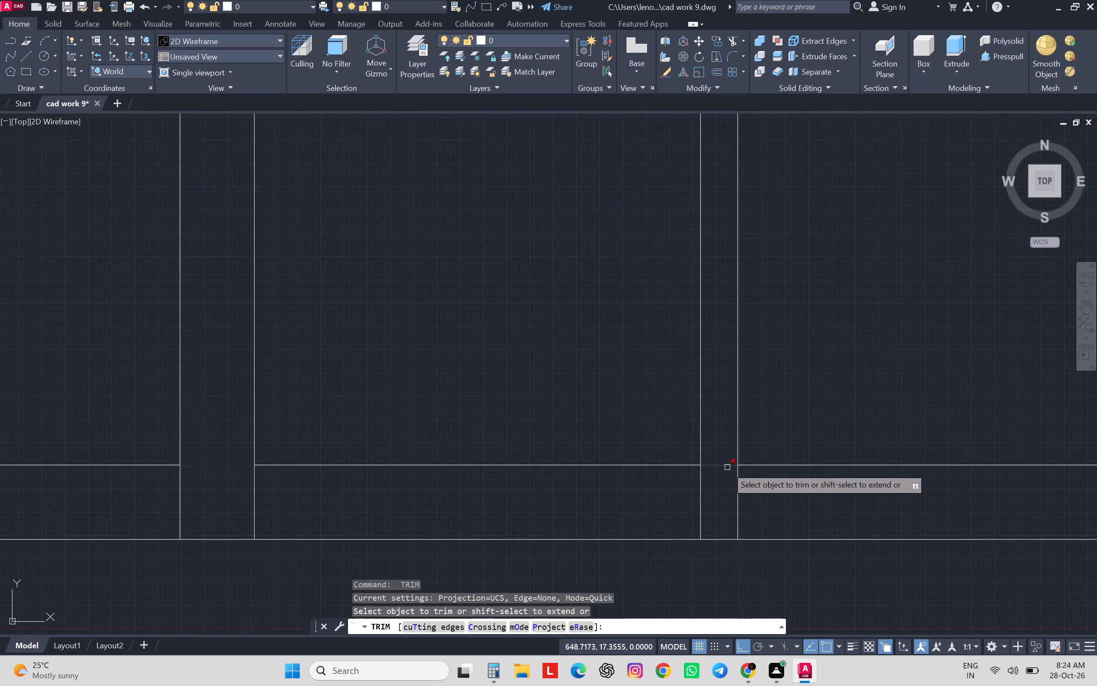
click(724, 467)
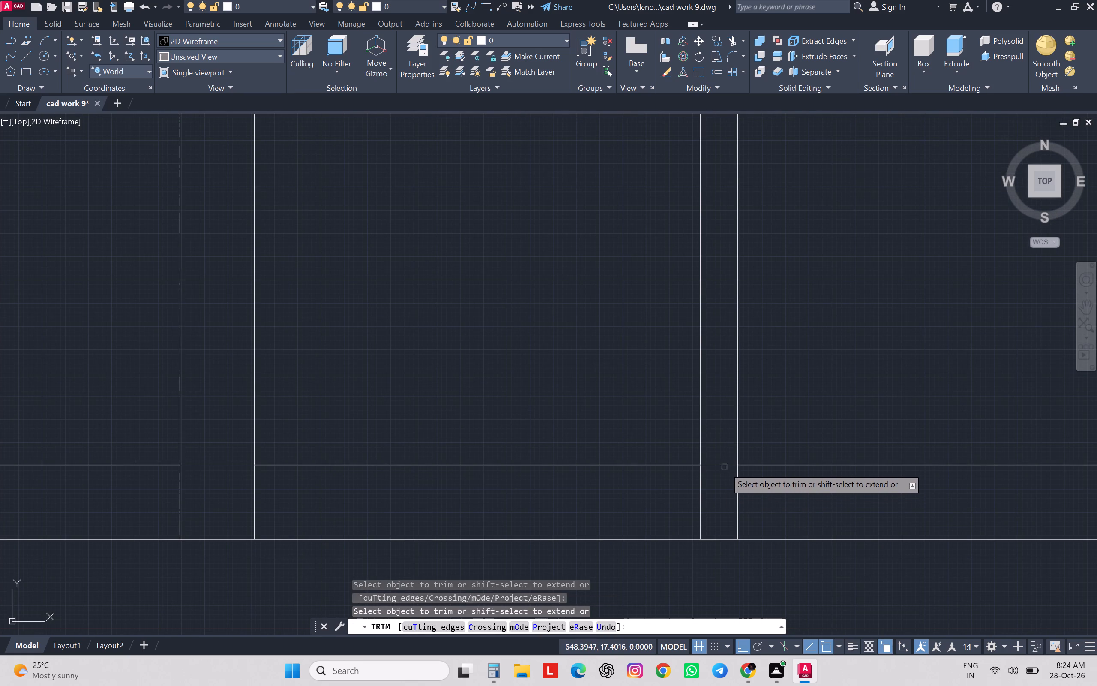
drag(711, 488, 707, 490)
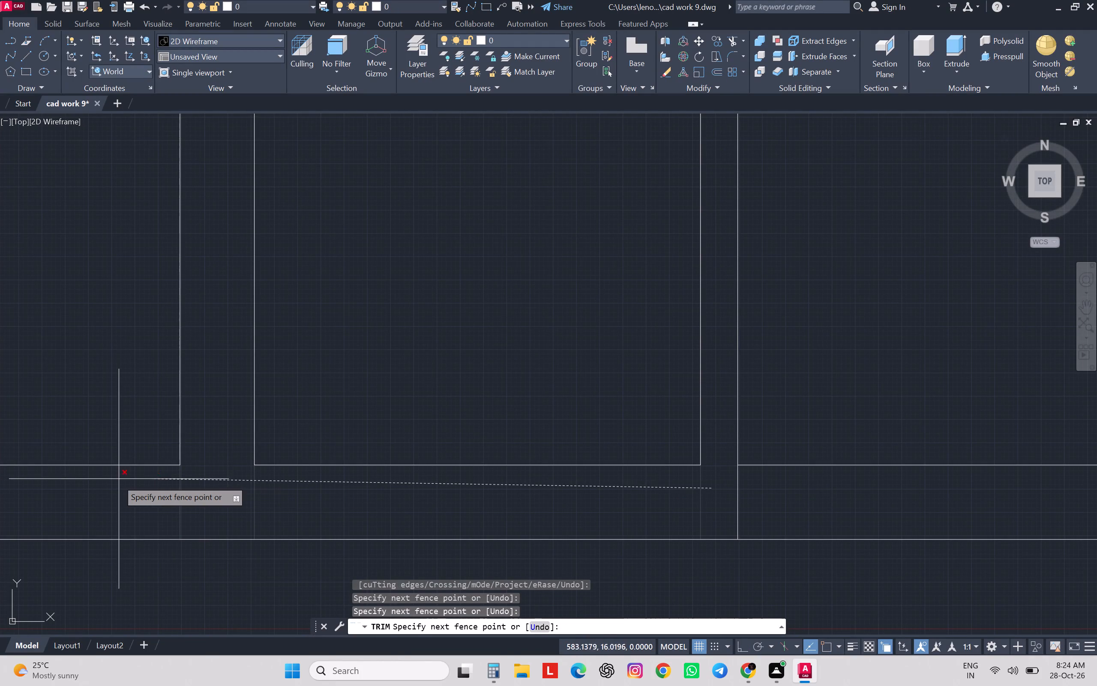
click(125, 490)
scroll(246, 437, down, 4)
middle_drag(462, 457, 796, 379)
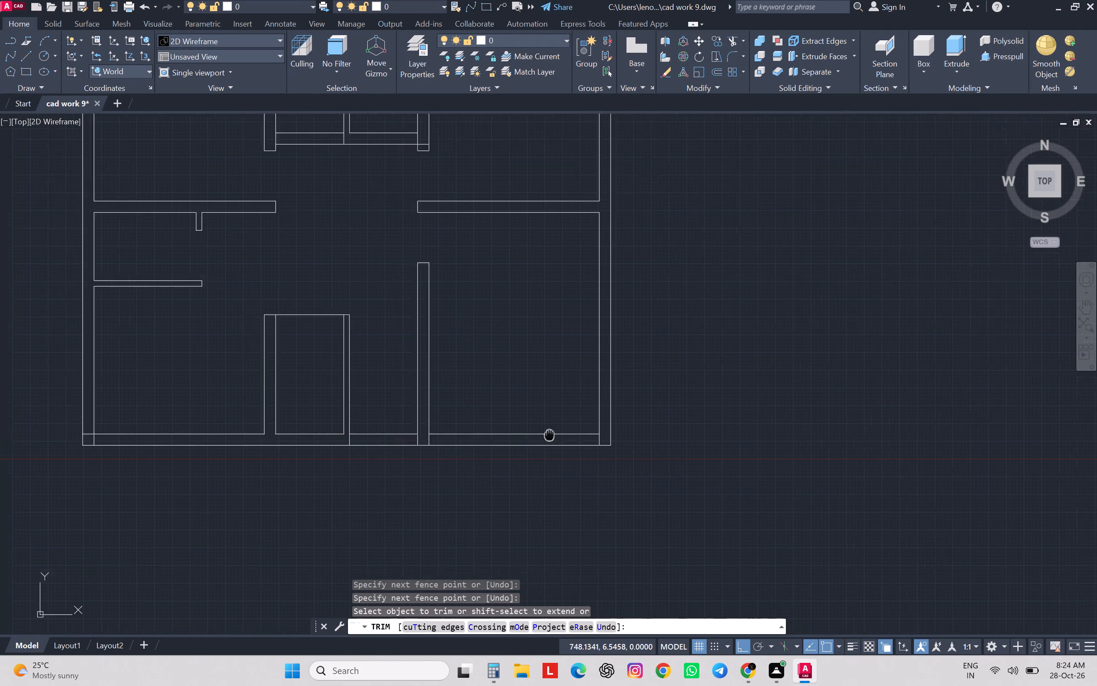
middle_drag(796, 379, 892, 355)
scroll(886, 355, down, 1)
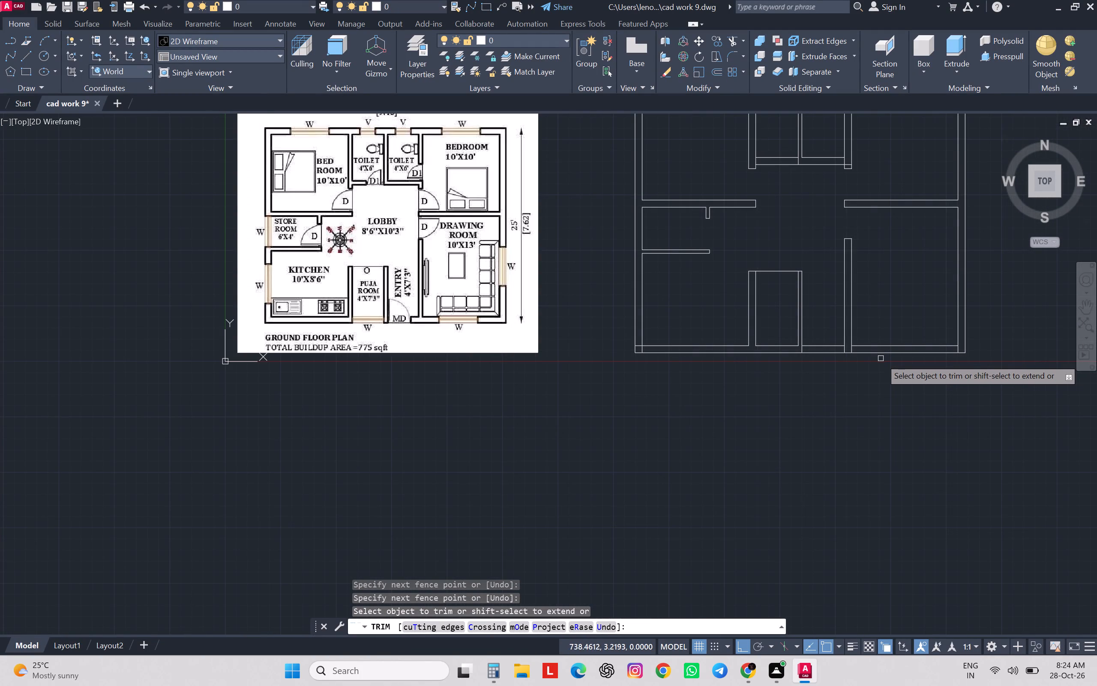
scroll(893, 413, down, 1)
middle_drag(890, 412, 751, 424)
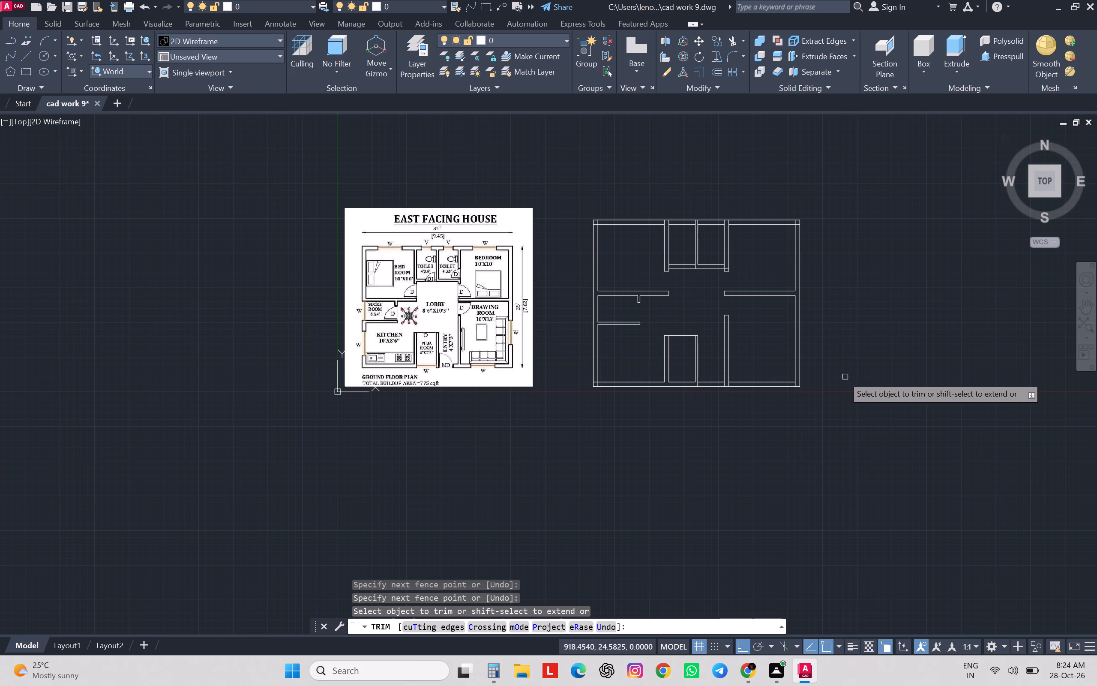
scroll(843, 376, up, 2)
scroll(843, 376, down, 1)
key(Escape)
key(Escape)
key(Escape)
key(Escape)
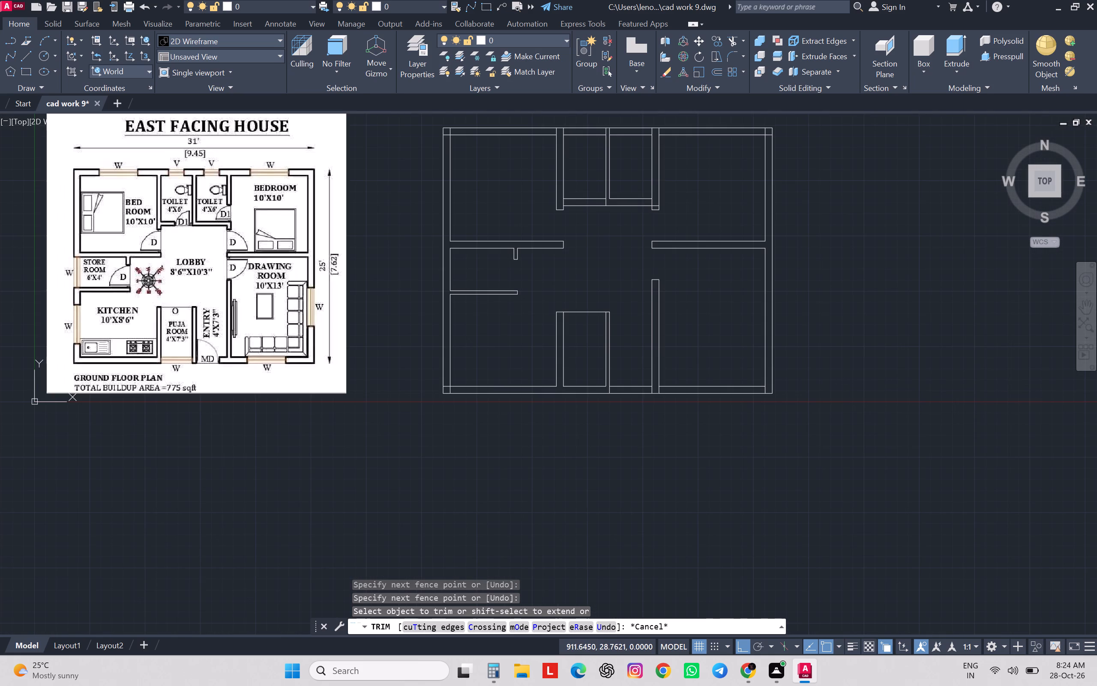
key(Escape)
key(Escape)
Switch to the browser's length converter and convert 100 centimetres to inches for the main door width.
key(o)
key(Return)
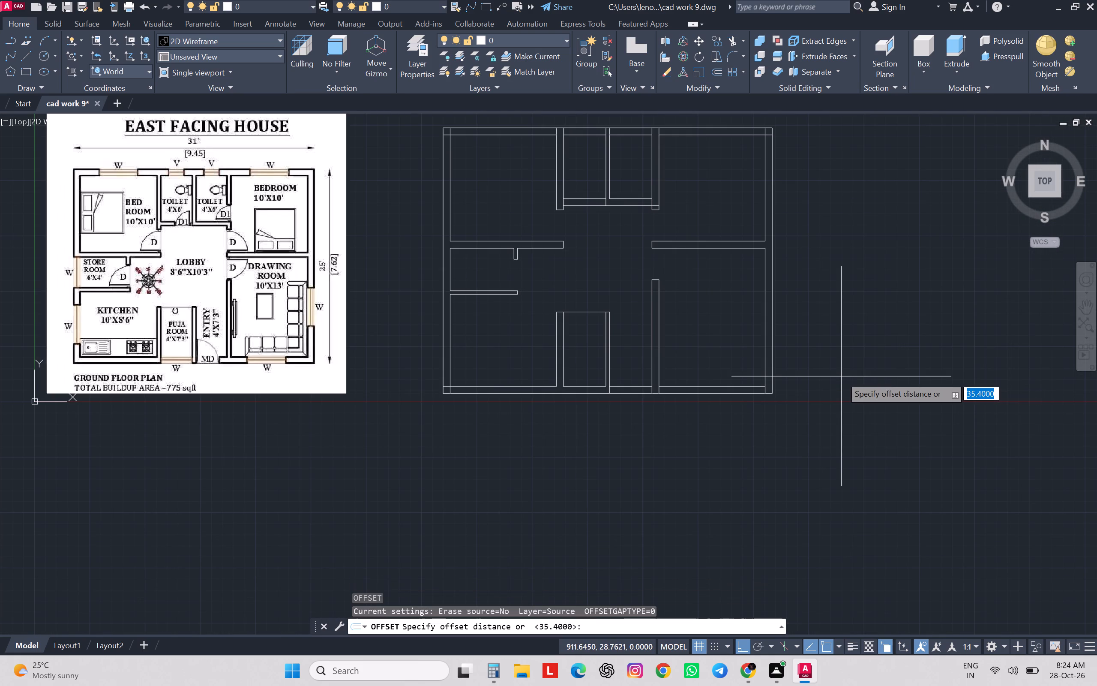
key(1)
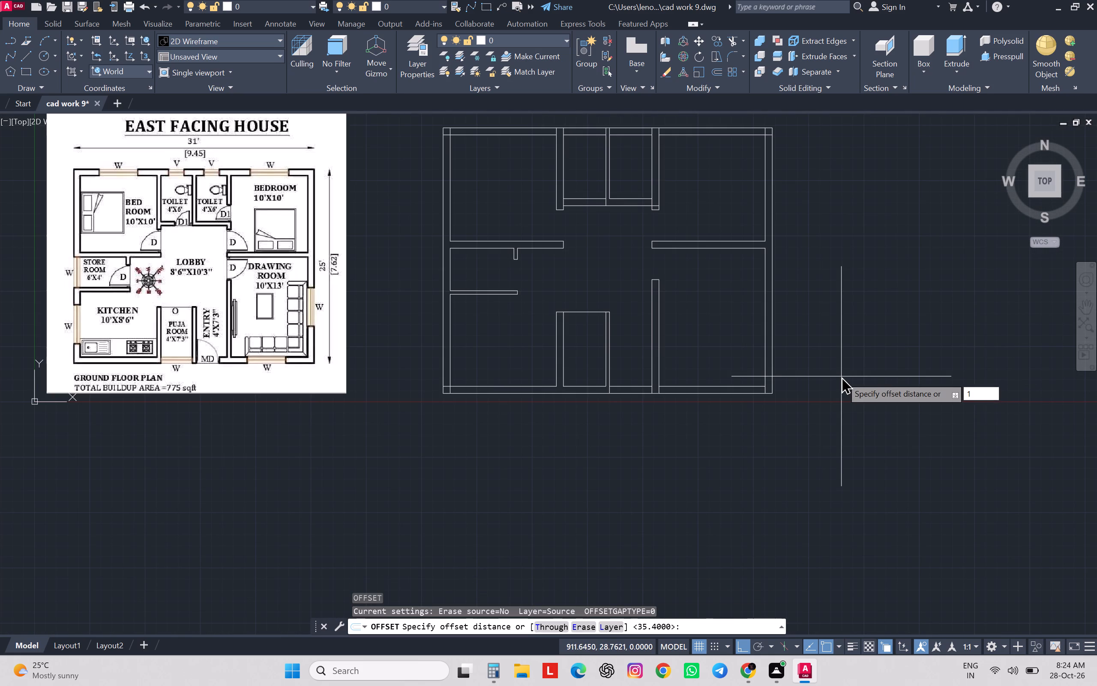
key(BackSpace)
click(752, 635)
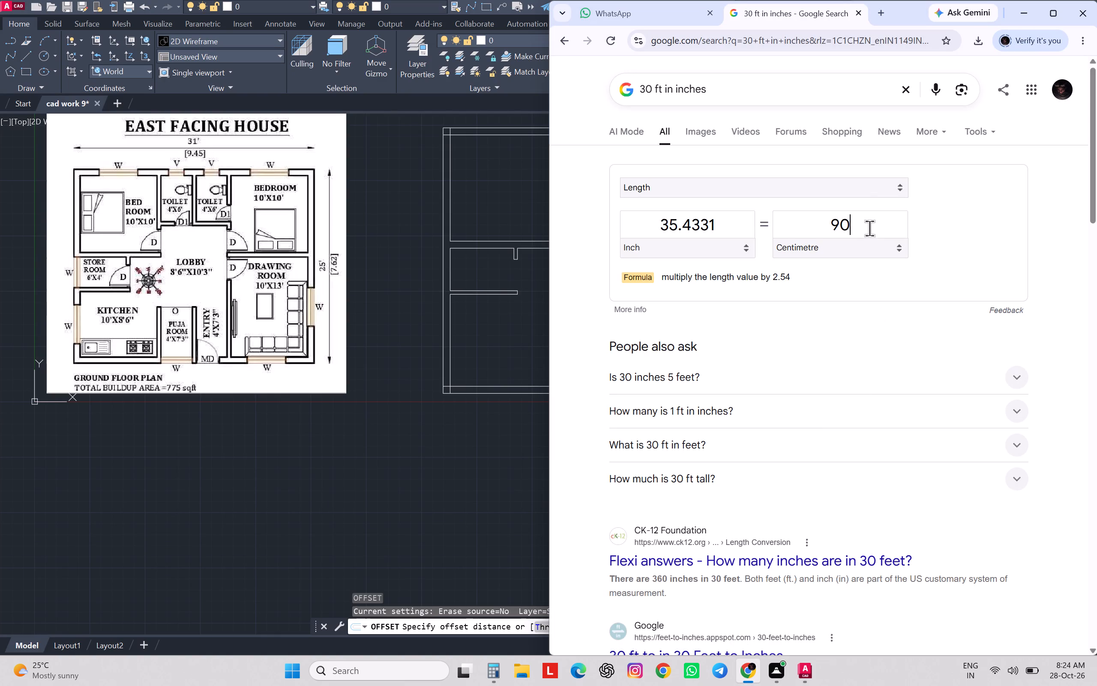
drag(868, 228, 780, 232)
text(100)
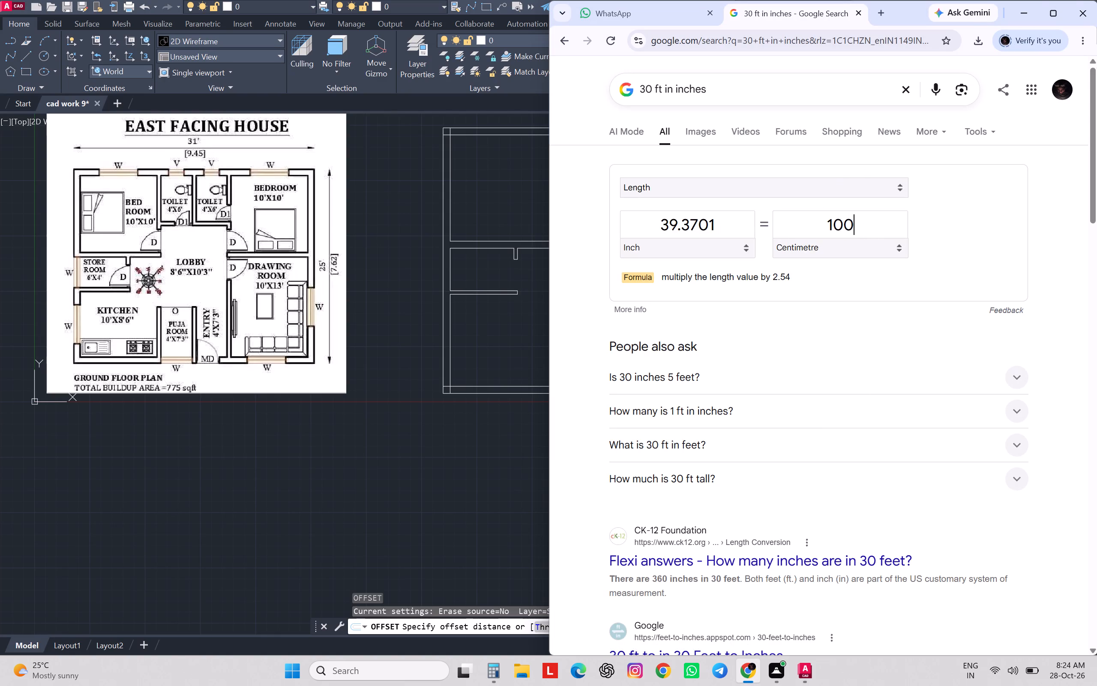
click(1023, 16)
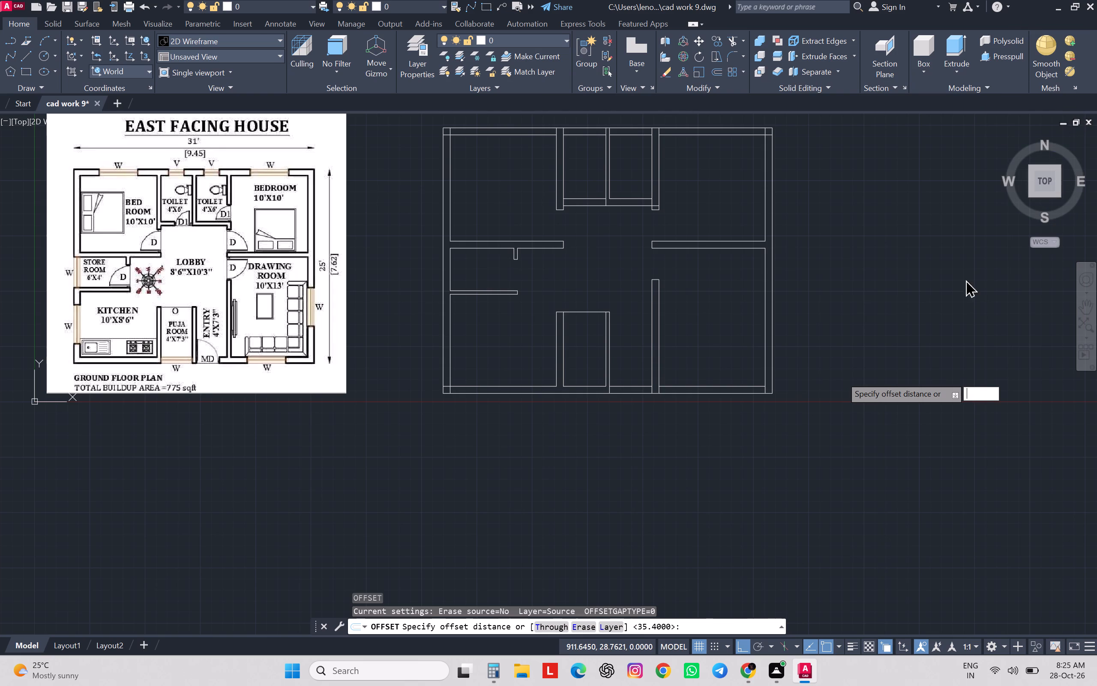
key(Escape)
key(Escape)
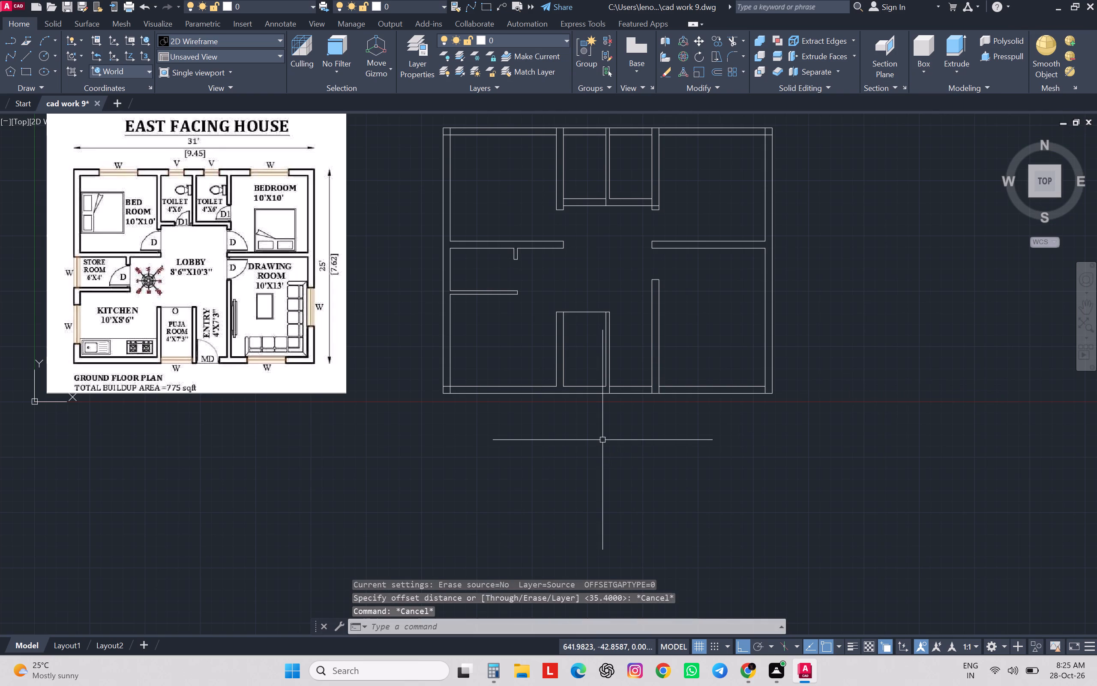
key(Escape)
key(Escape)
Offset the puja room's outer east wall line 39.3 inches east into the entry to mark the main door width.
key(o)
key(Return)
text(39.3)
key(Return)
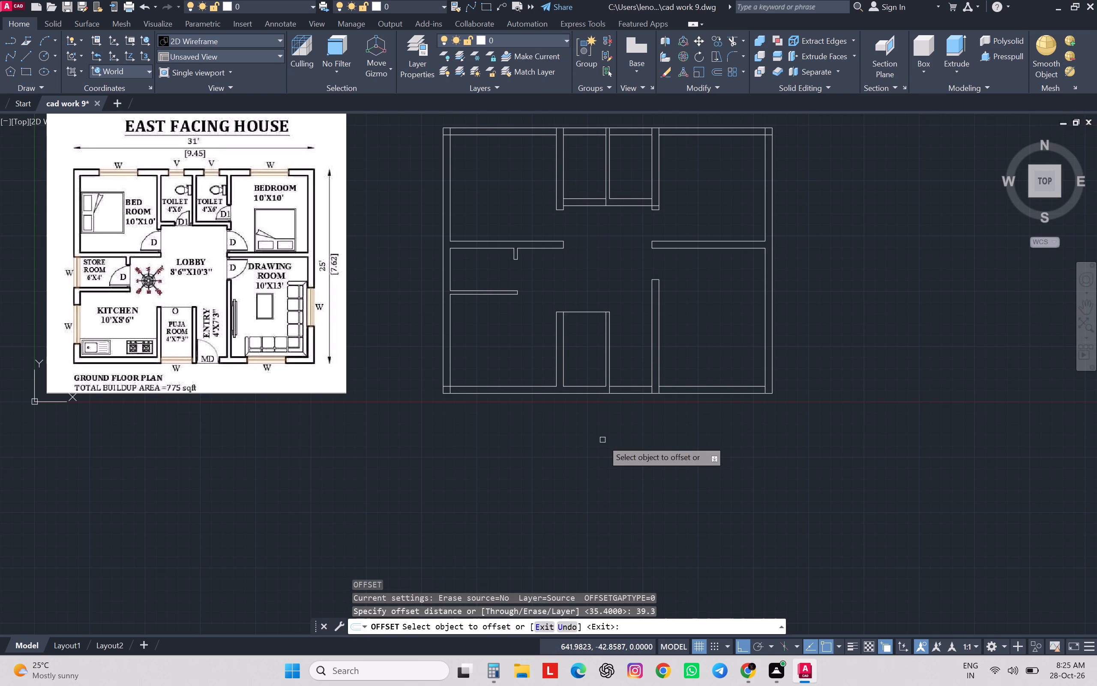
middle_drag(574, 308, 591, 331)
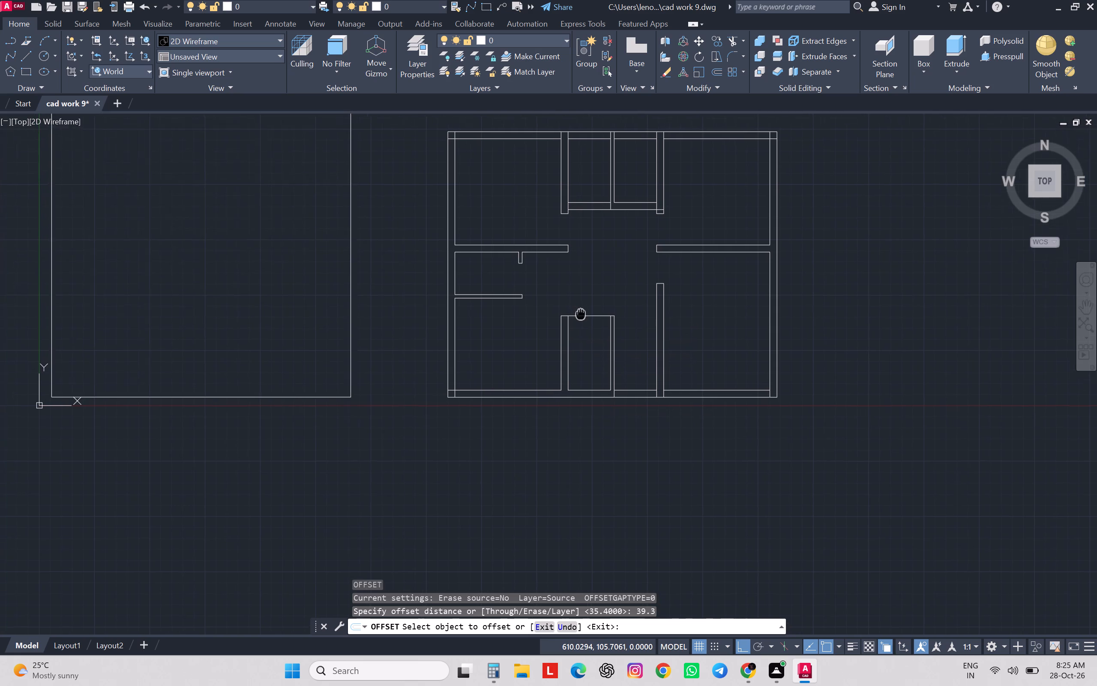
middle_drag(591, 331, 595, 335)
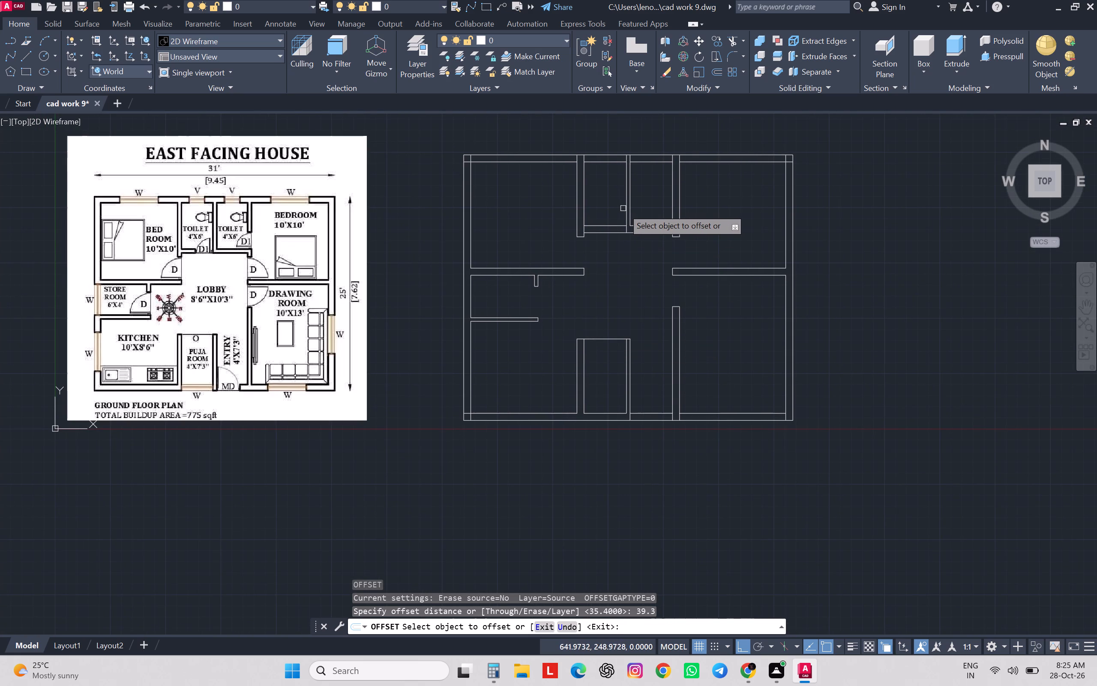
click(626, 210)
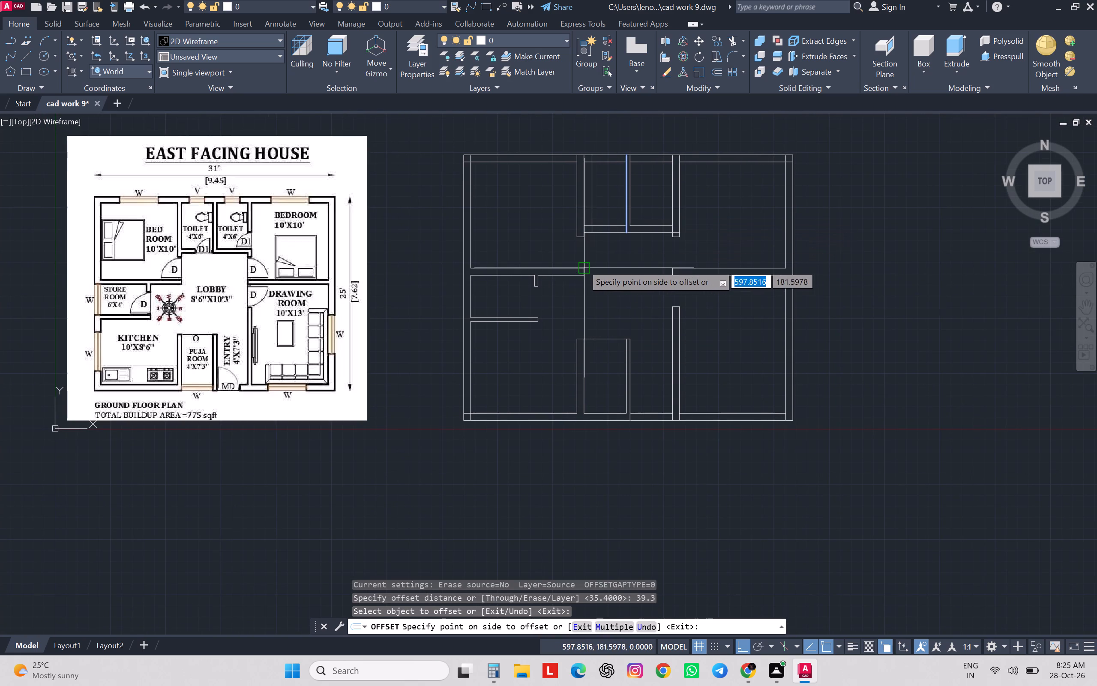
click(585, 268)
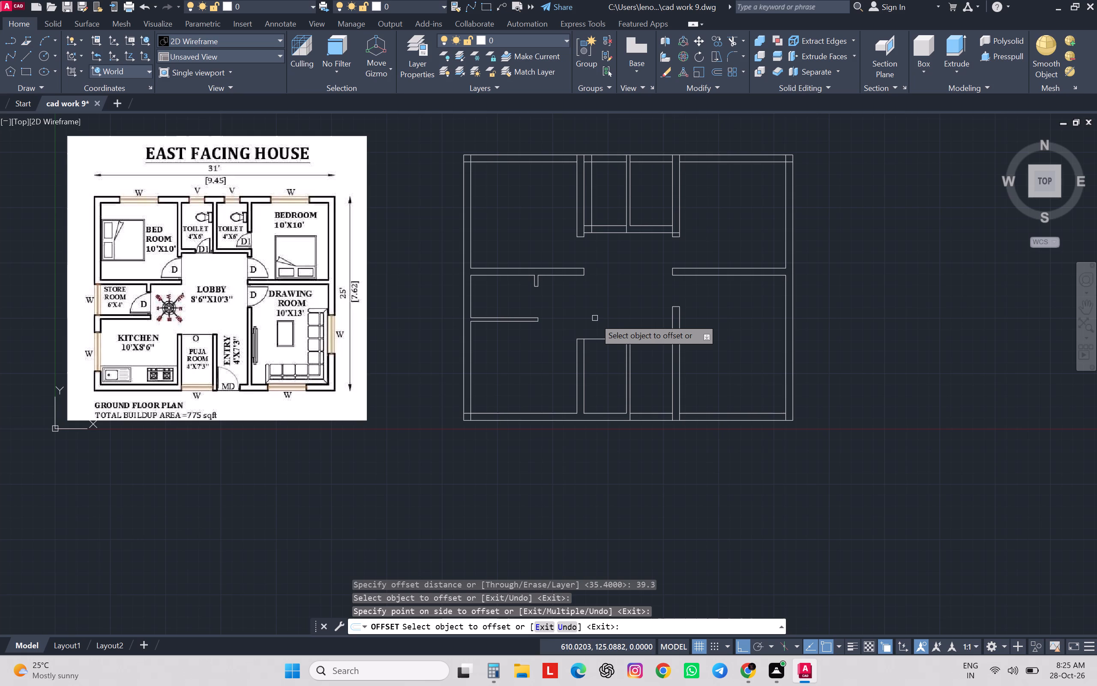
key(ctrl+z)
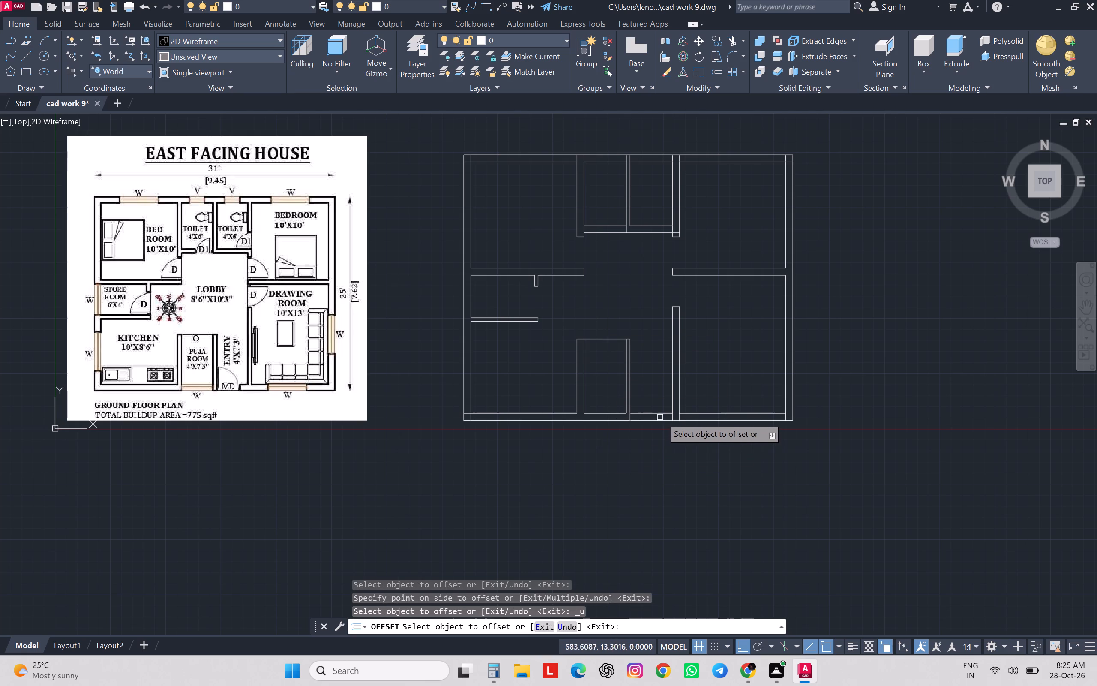
click(630, 400)
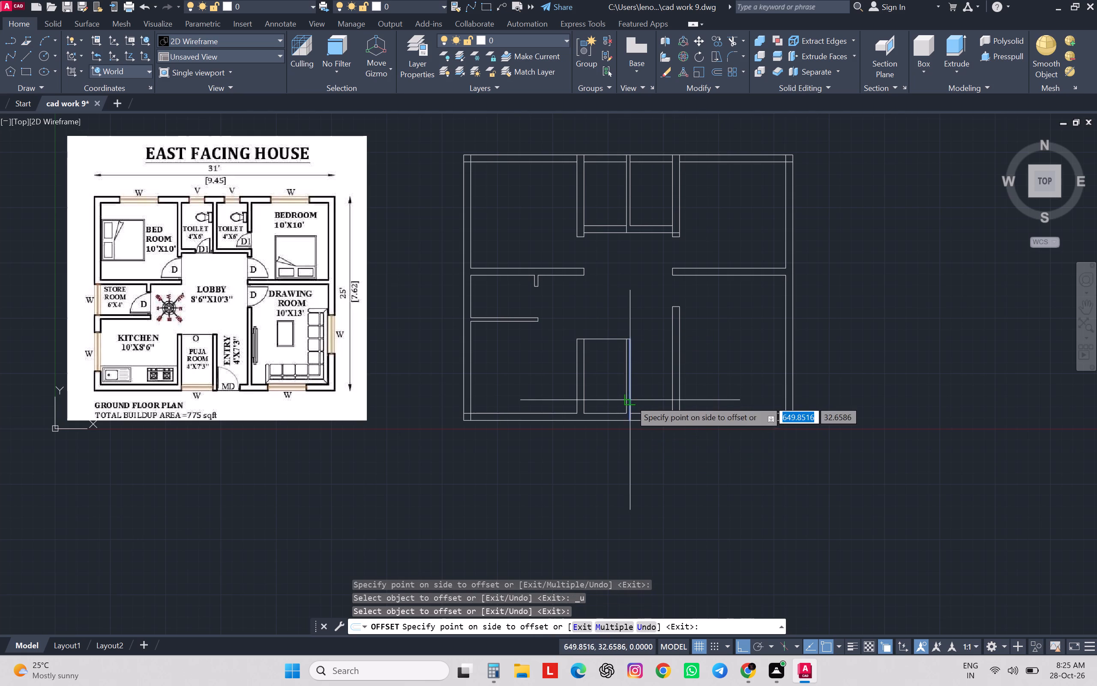
click(742, 486)
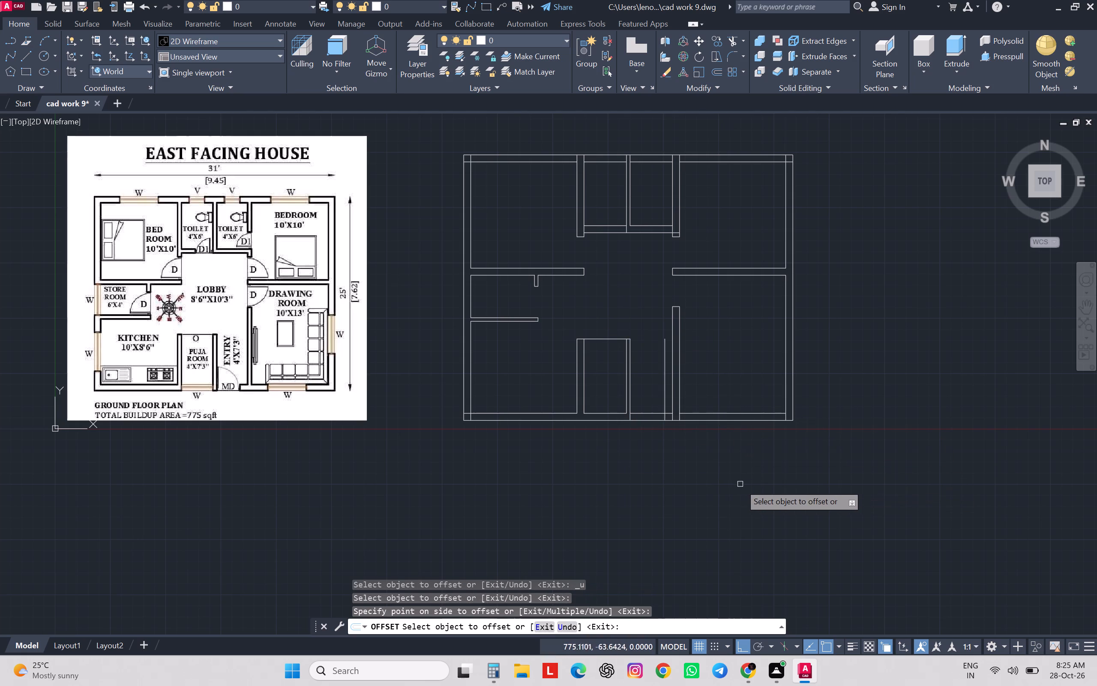
key(Return)
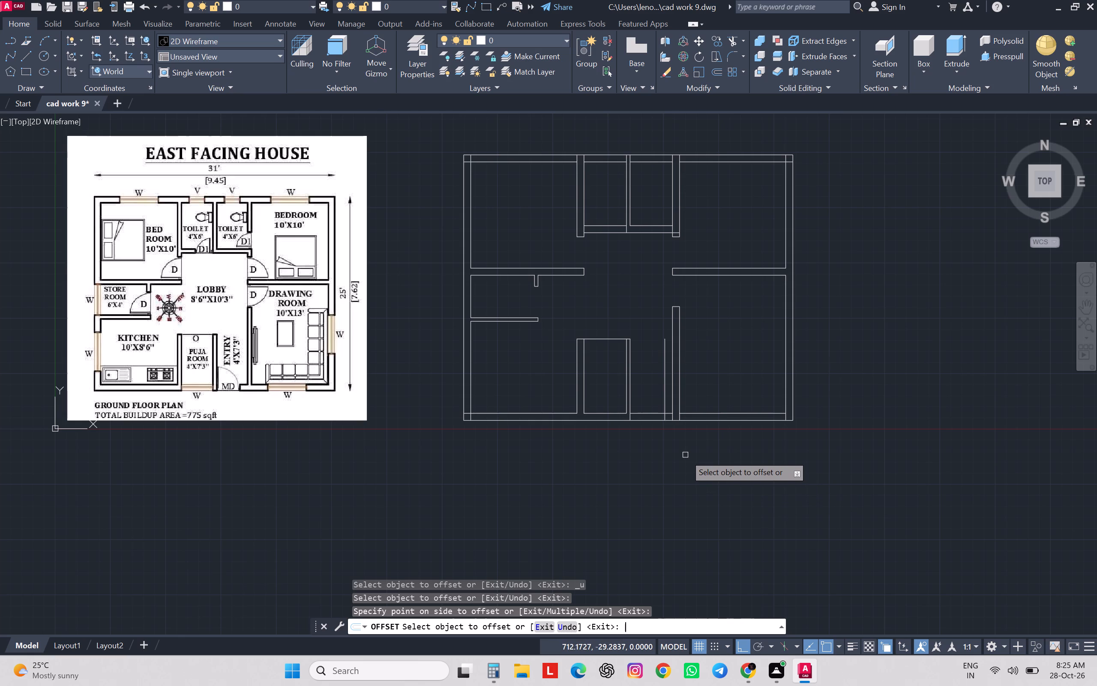
Switch to the browser's length converter and convert 80 centimetres to inches for the toilet door width.
key(Return)
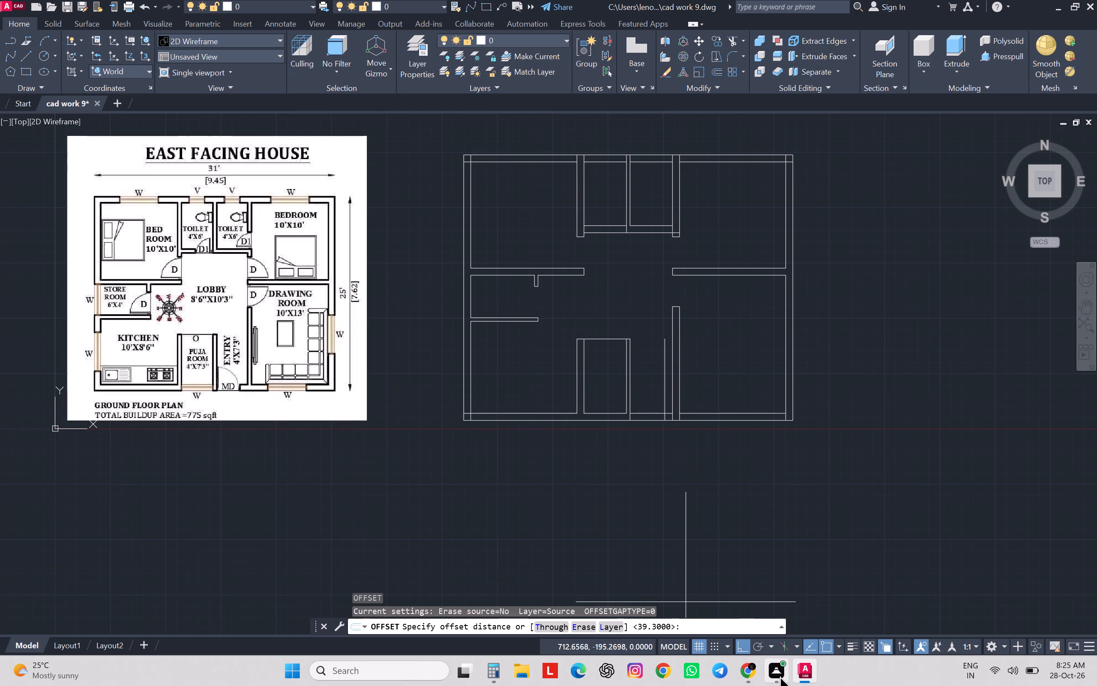
click(764, 624)
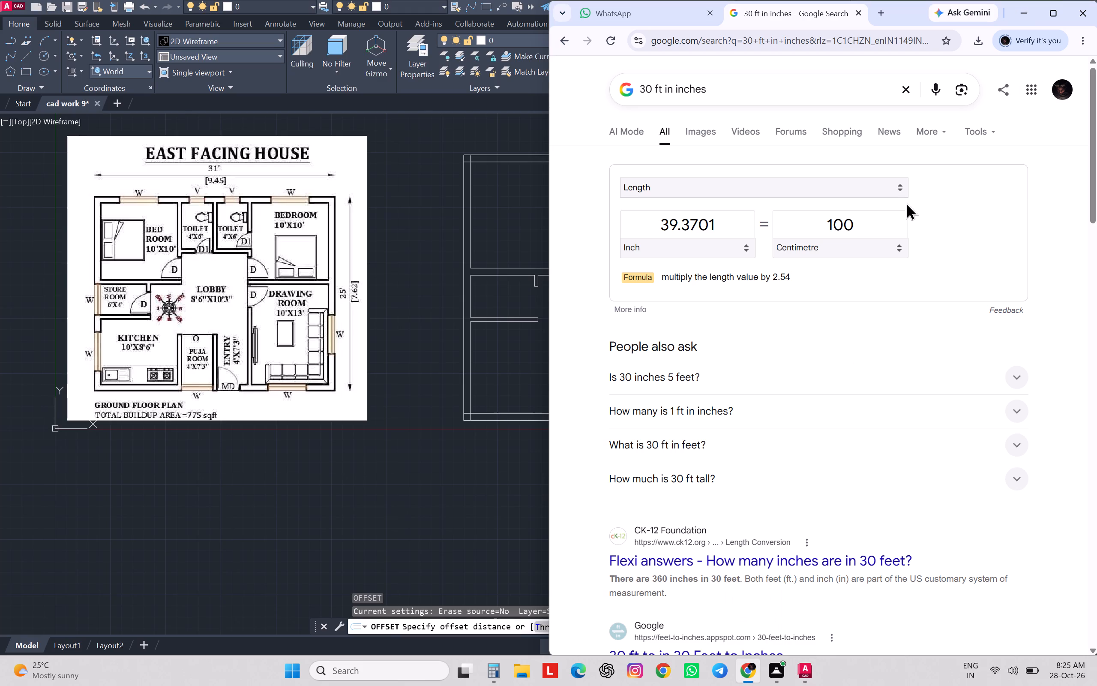
drag(860, 215, 800, 215)
text(80)
key(Return)
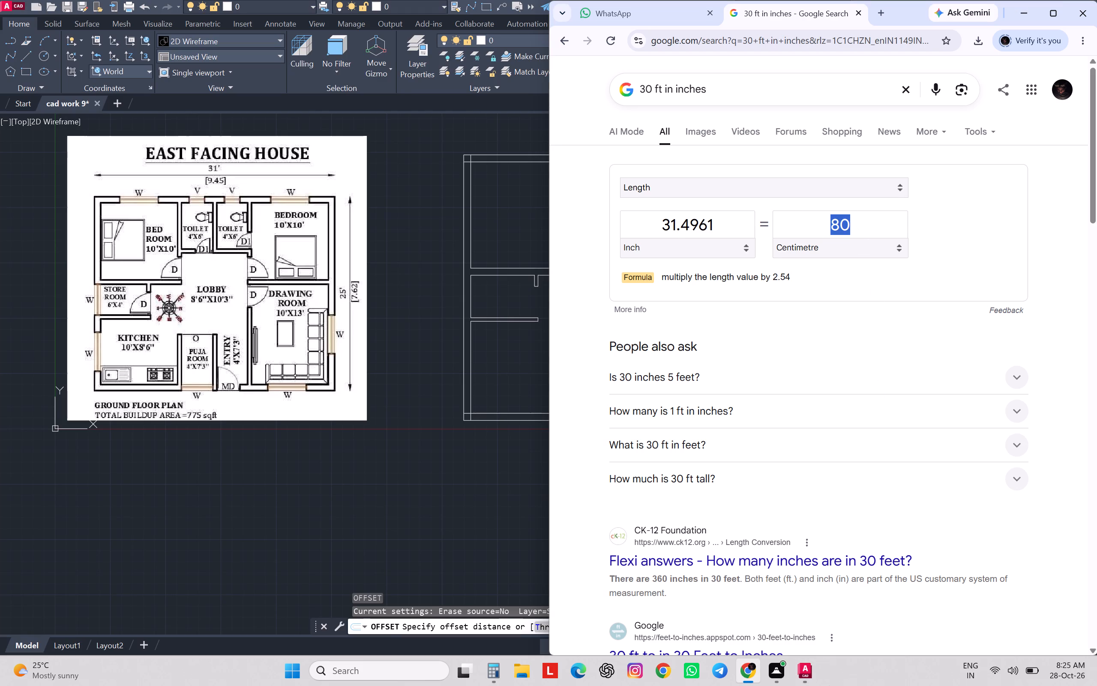
click(797, 675)
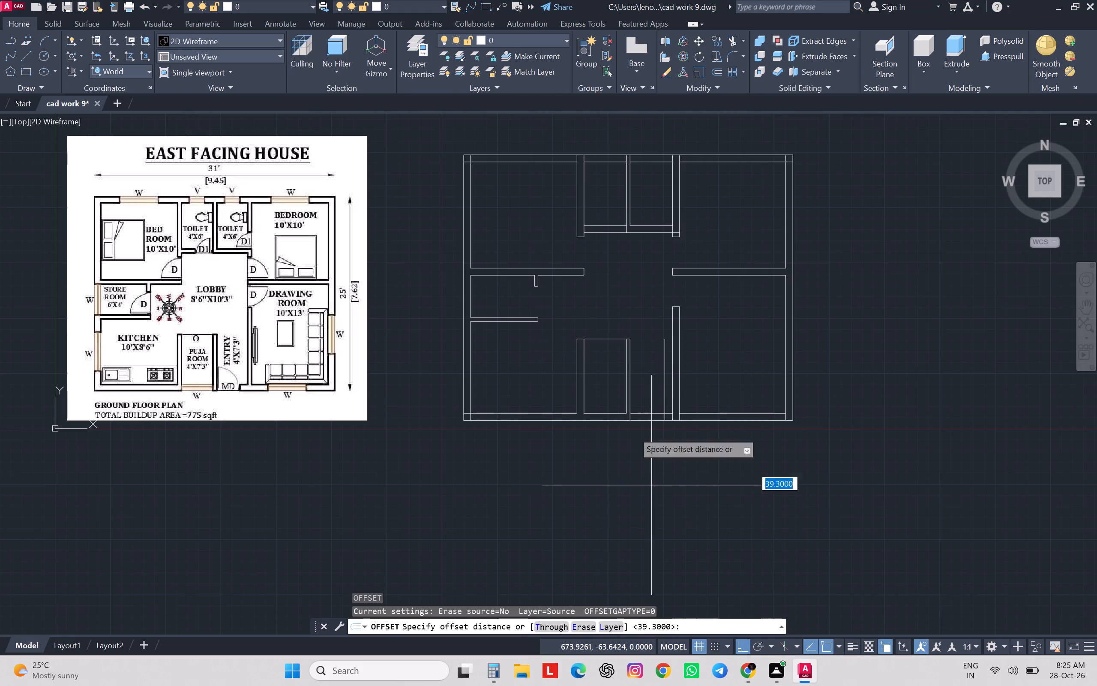
Offset the west face of the partition between the two toilets 31.4 inches west into the west toilet.
text(31.4)
key(Return)
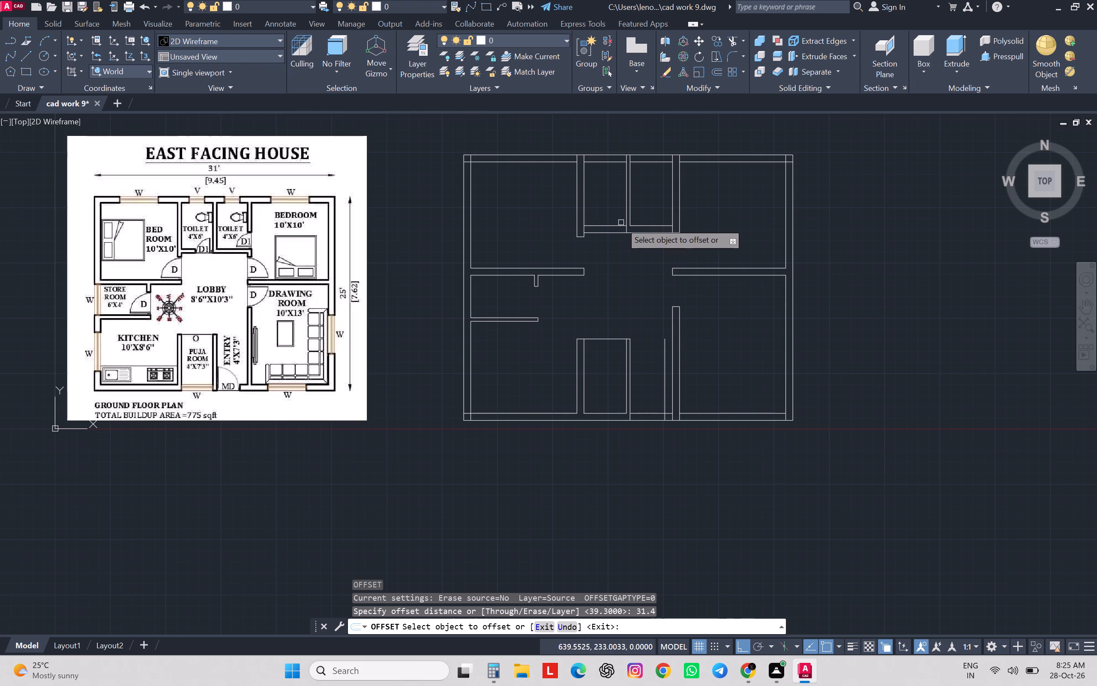
scroll(627, 222, down, 1)
scroll(627, 222, up, 4)
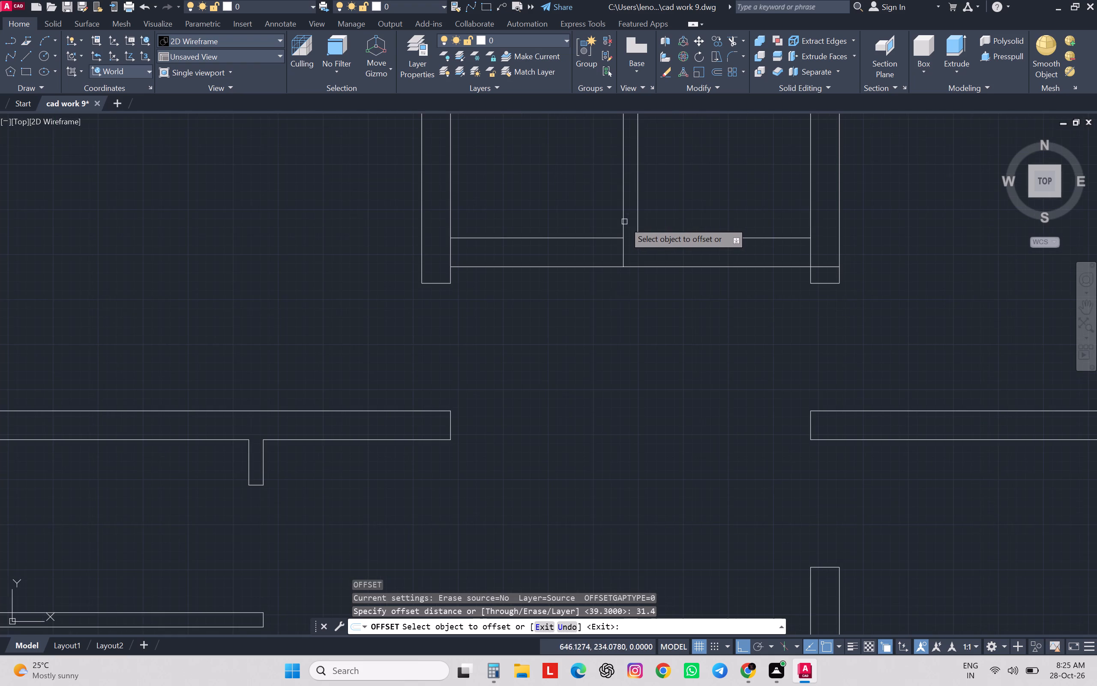
click(622, 220)
click(525, 331)
scroll(525, 328, down, 3)
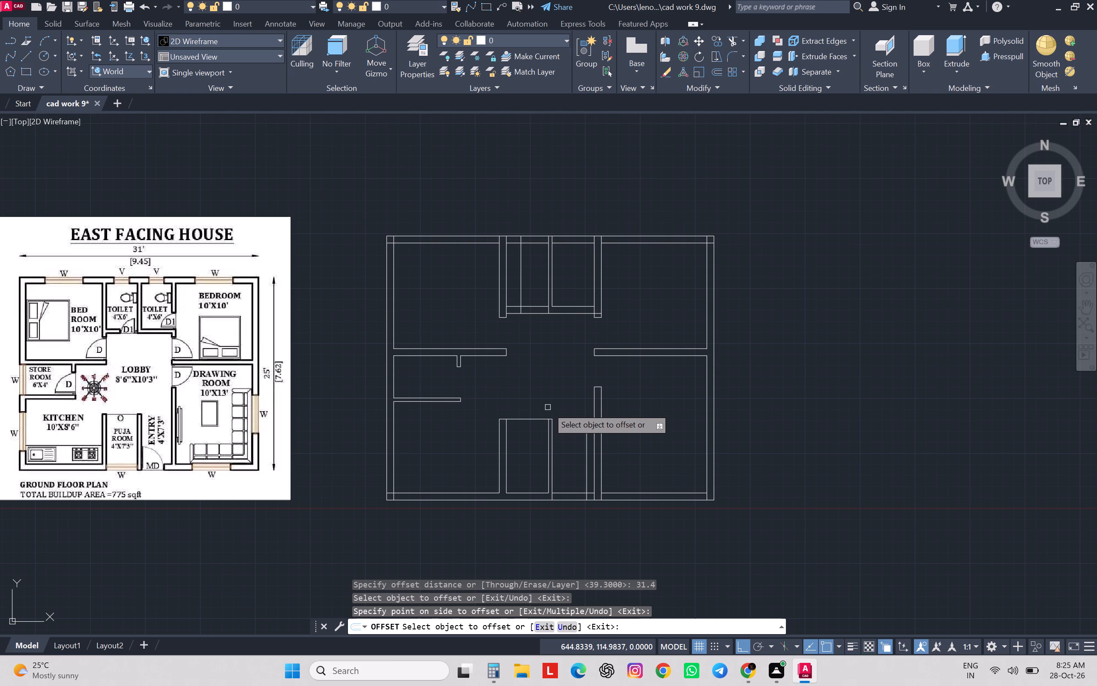
key(Escape)
key(Escape)
key(Escape)
key(Escape)
key(Escape)
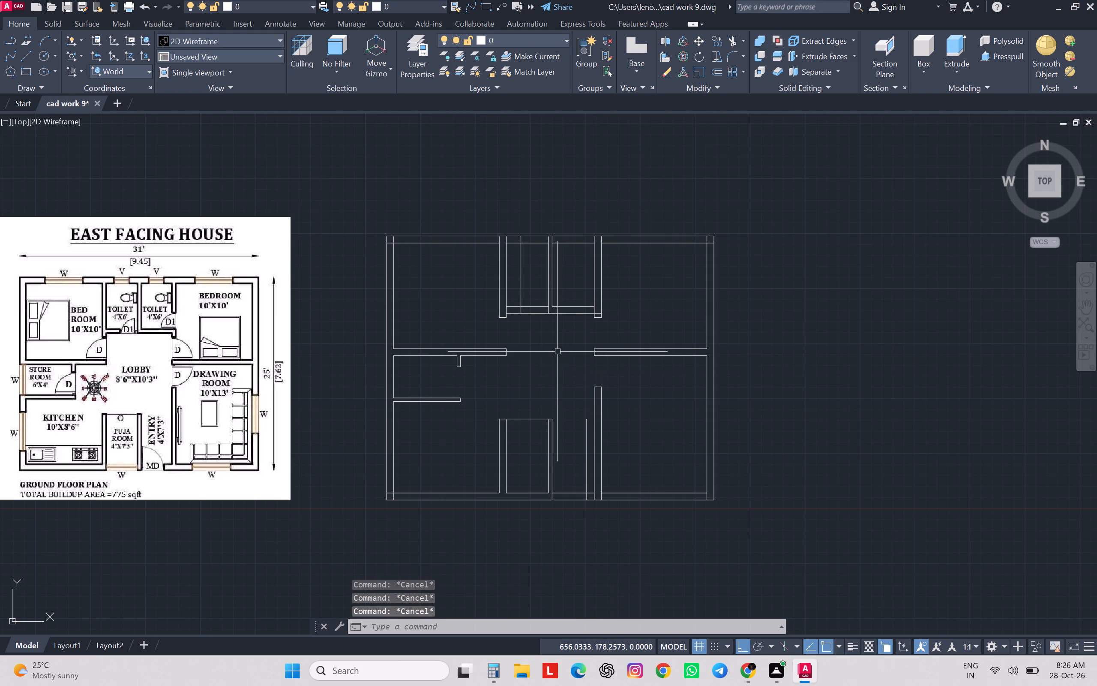
Trim the west toilet's south wall to open the doorway beside the partition, and remove the offset line inside the toilet.
text(tr)
key(space)
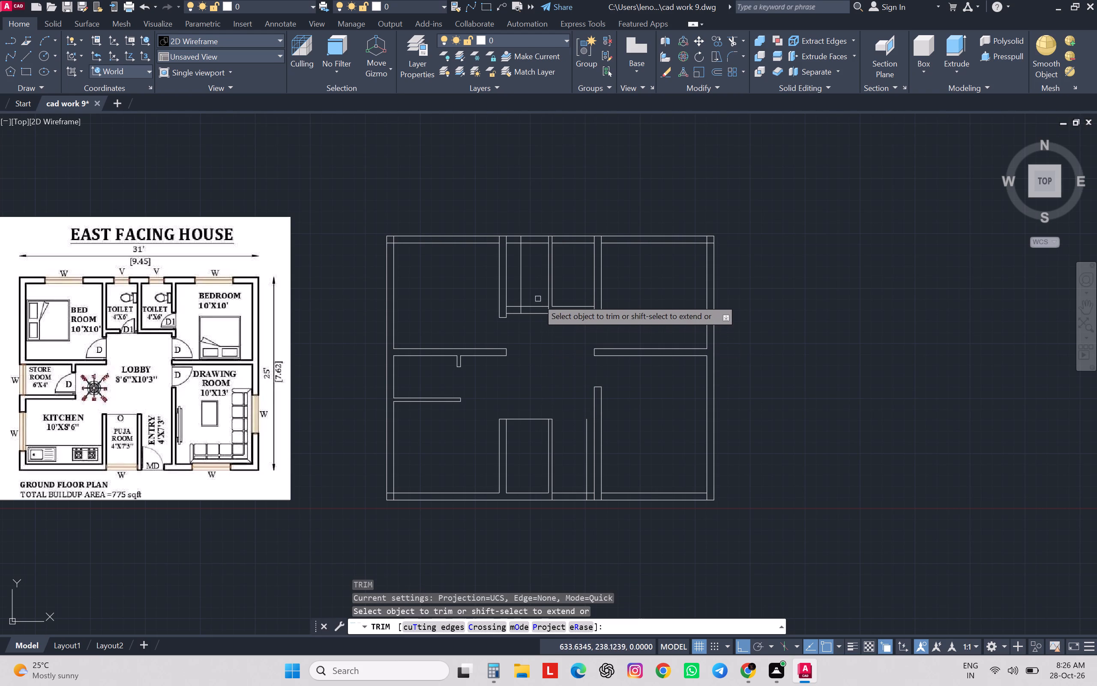
click(538, 299)
click(531, 327)
click(522, 290)
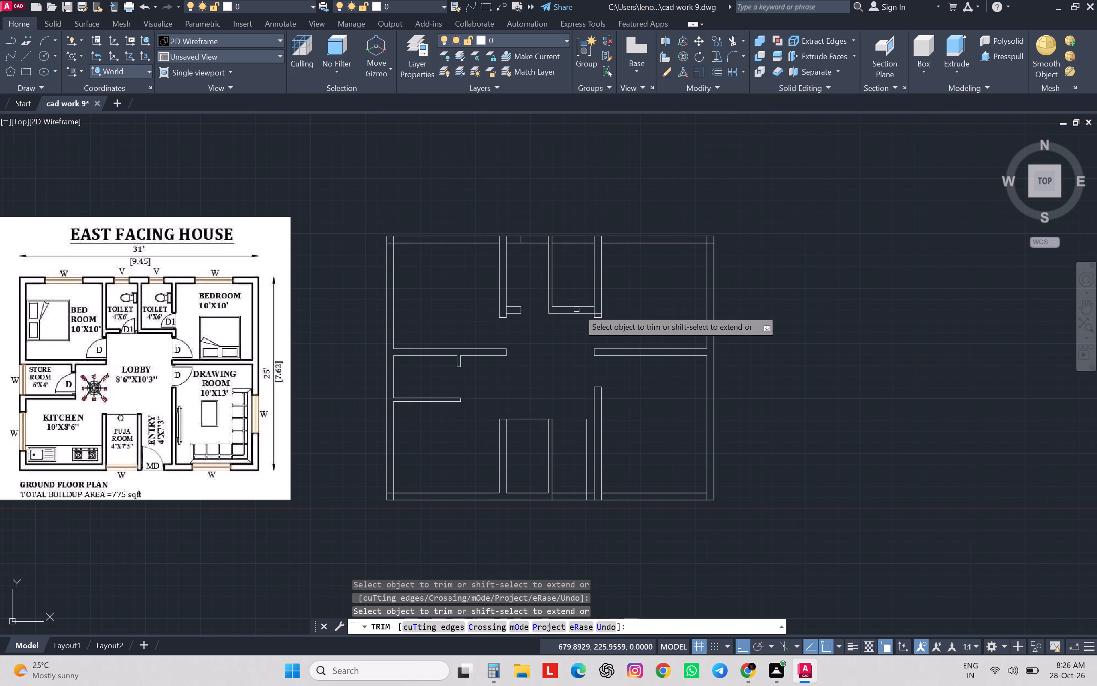
middle_drag(590, 313, 579, 342)
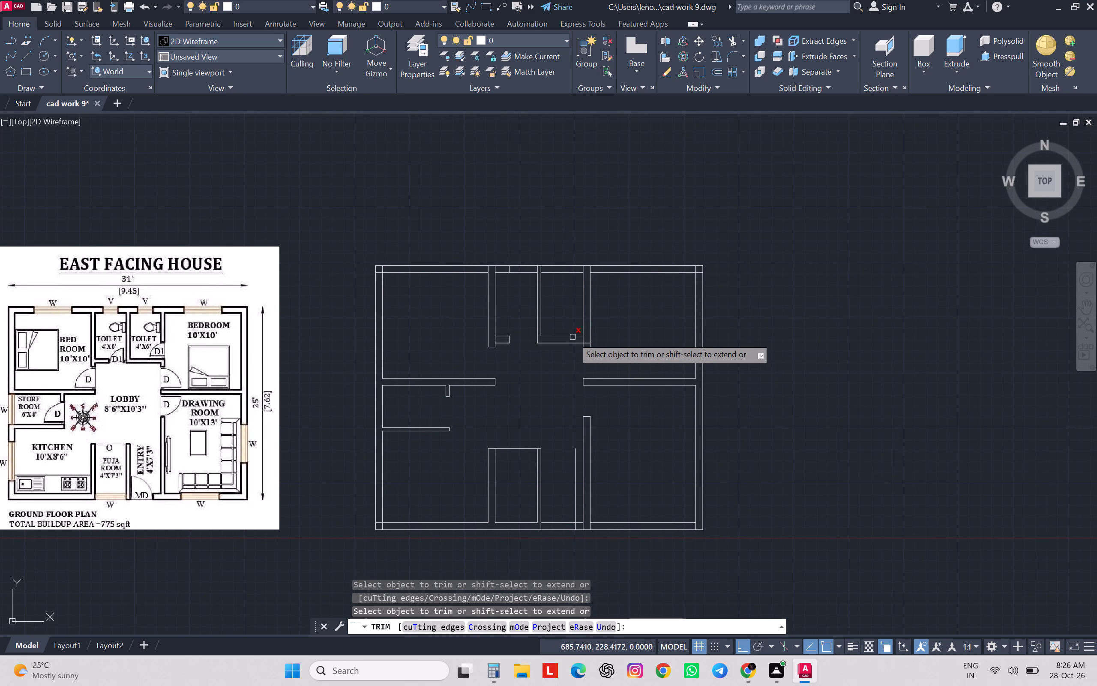
Trim the overlapping line where the east toilet's south wall meets its east wall.
shift+click(572, 337)
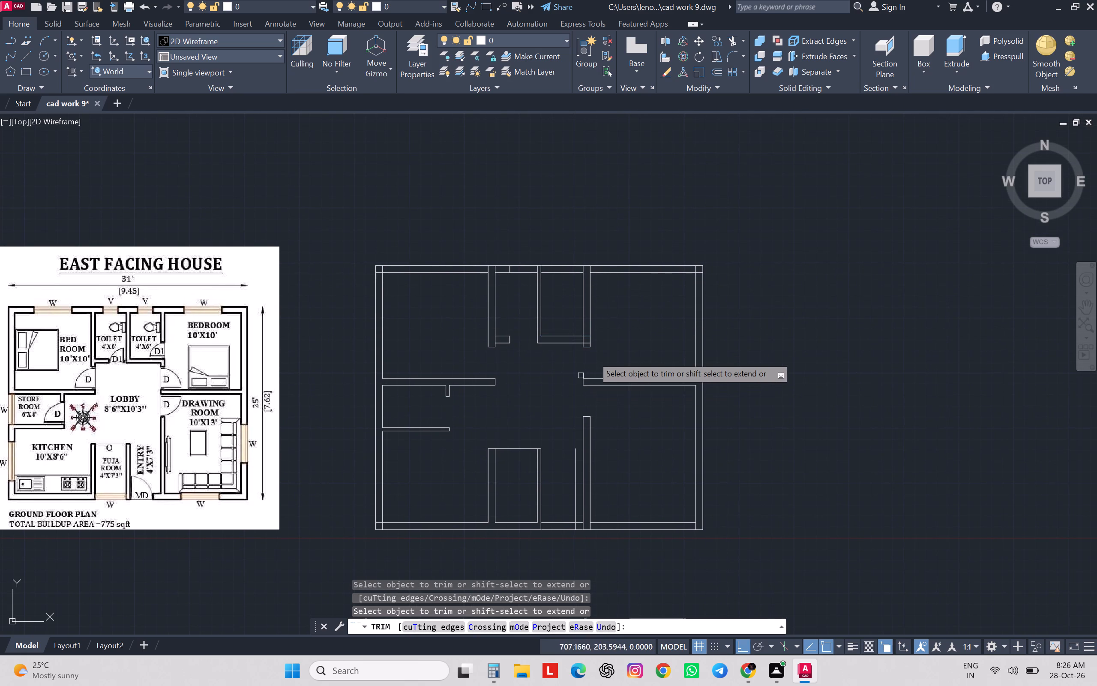
scroll(593, 351, up, 1)
click(584, 337)
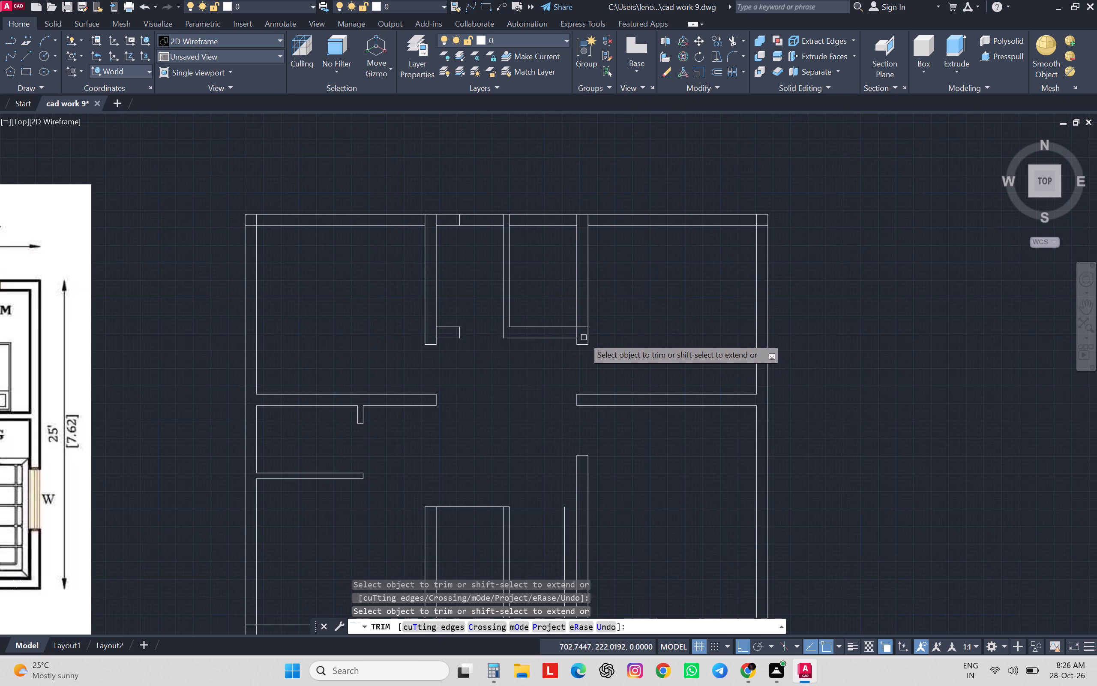
scroll(612, 357, down, 1)
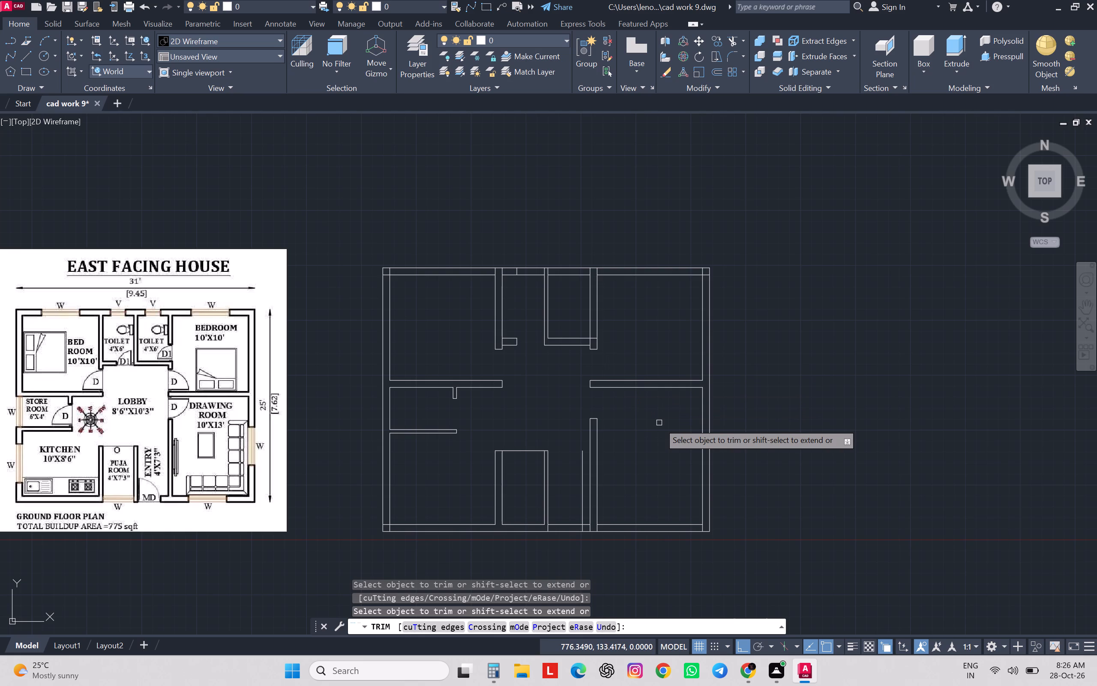
Trim the south outer wall across the entry to open the main doorway, and remove the leftover offset line inside the entry.
click(571, 537)
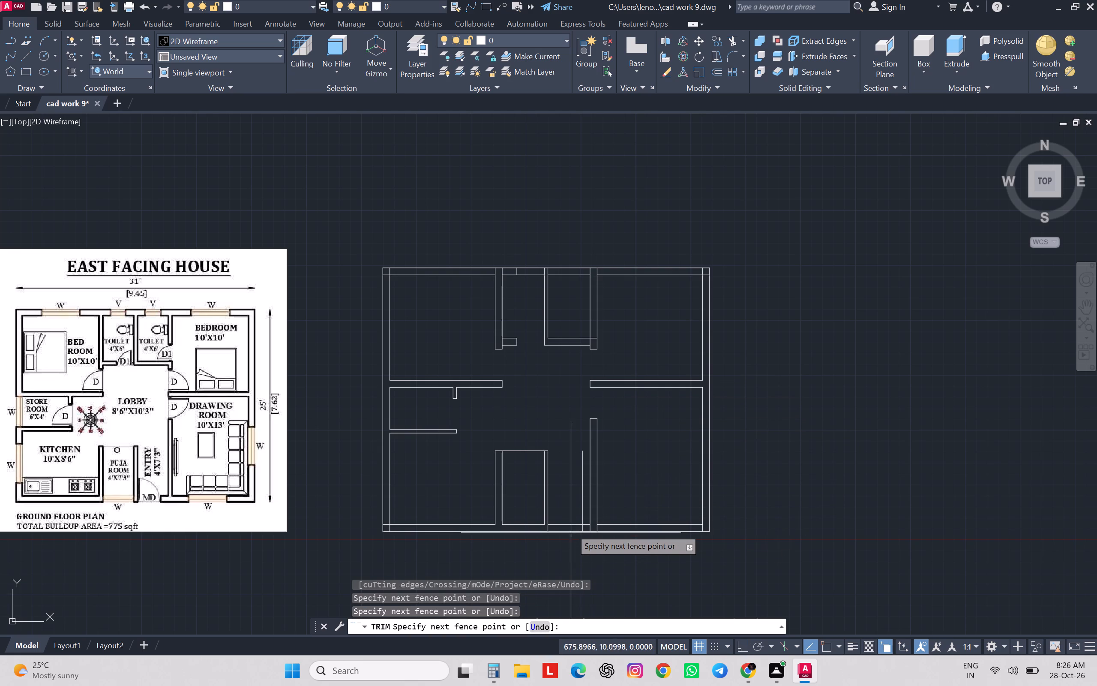
click(571, 518)
click(582, 515)
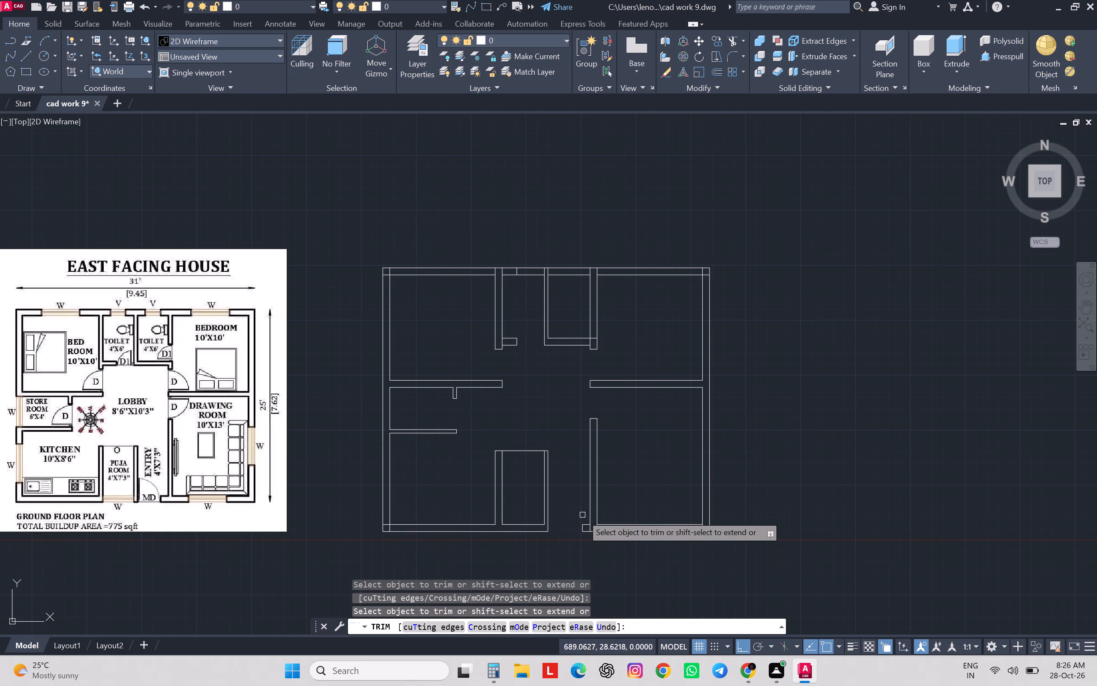
Trim the partition lines crossing the south outer wall where the wall between entry and drawing room meets it.
scroll(635, 516, up, 1)
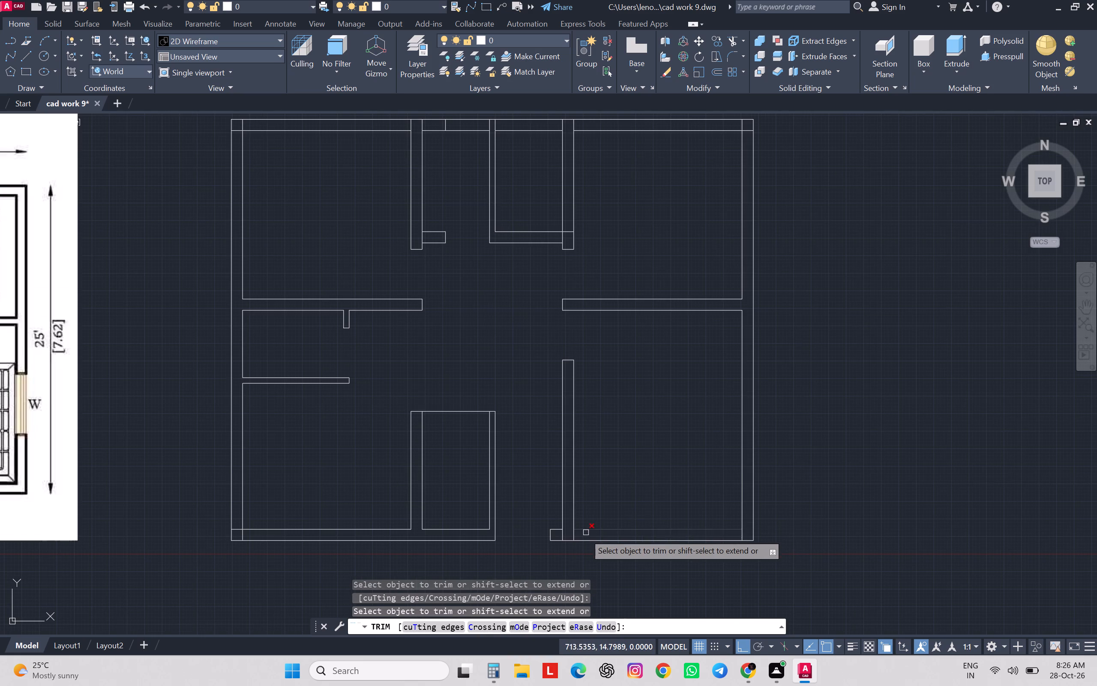
scroll(582, 533, up, 1)
click(581, 533)
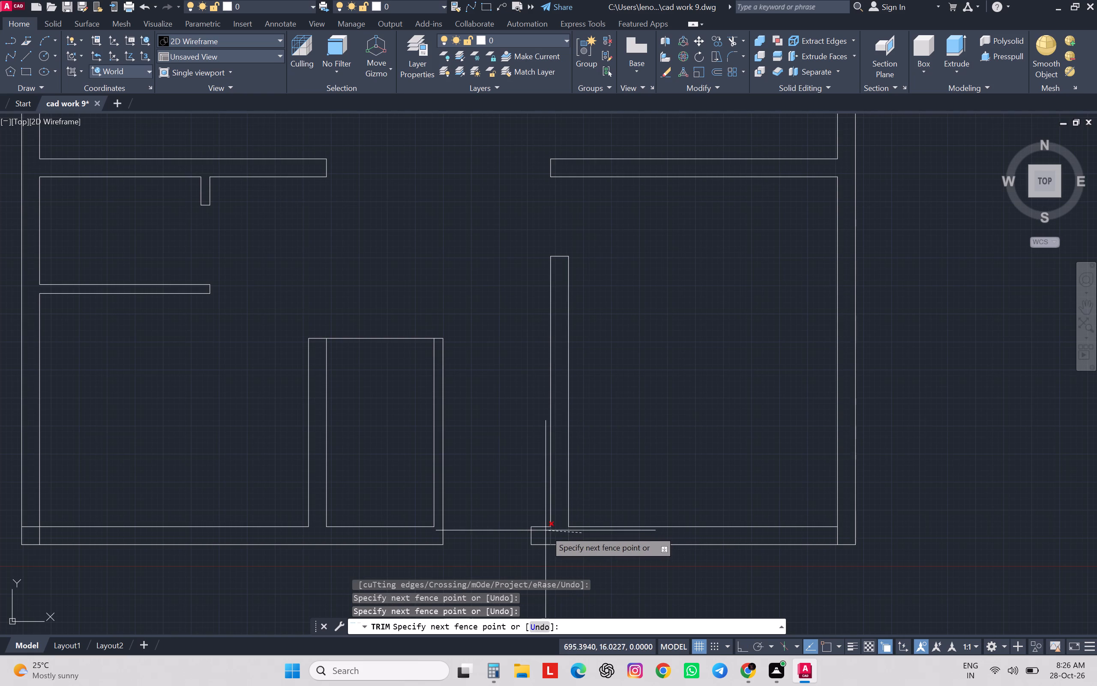
click(548, 536)
scroll(558, 530, down, 2)
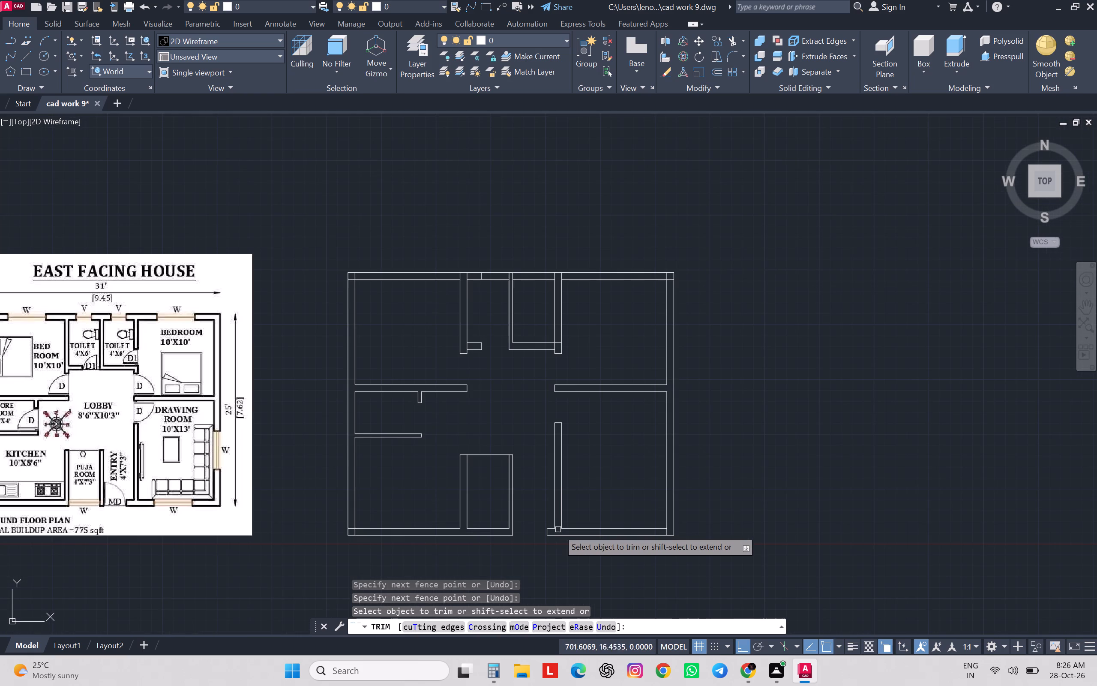
Trim the crossing inner wall lines at the north-west and north-east corners of the outer wall.
scroll(388, 274, up, 1)
scroll(339, 282, up, 3)
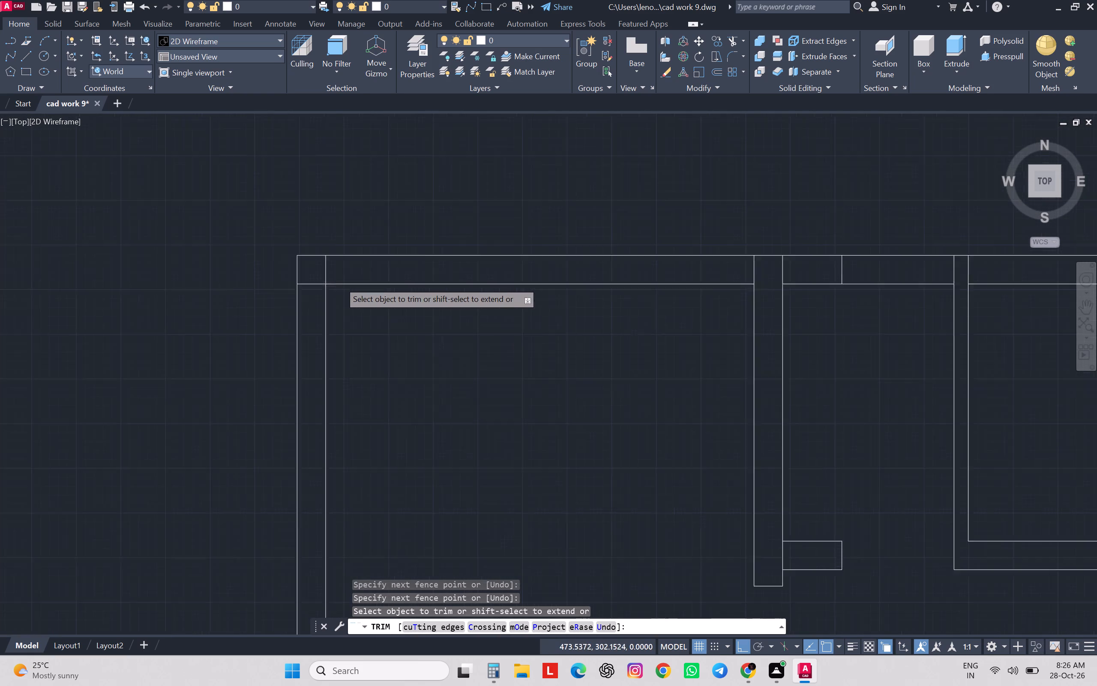
click(299, 288)
click(321, 267)
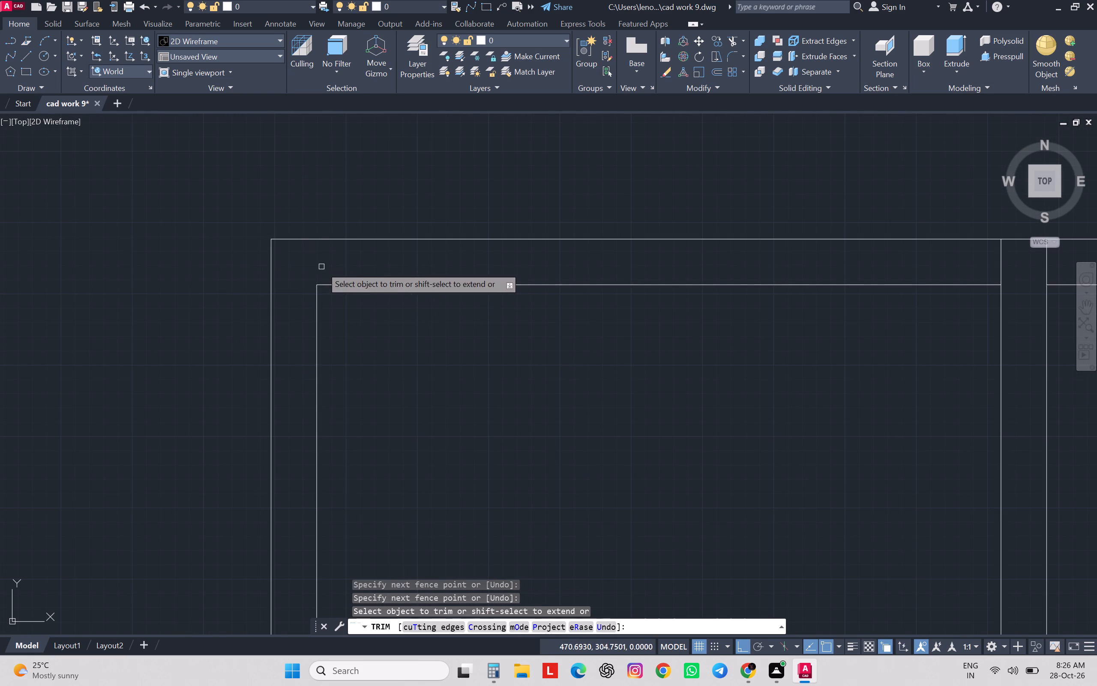
scroll(321, 267, down, 5)
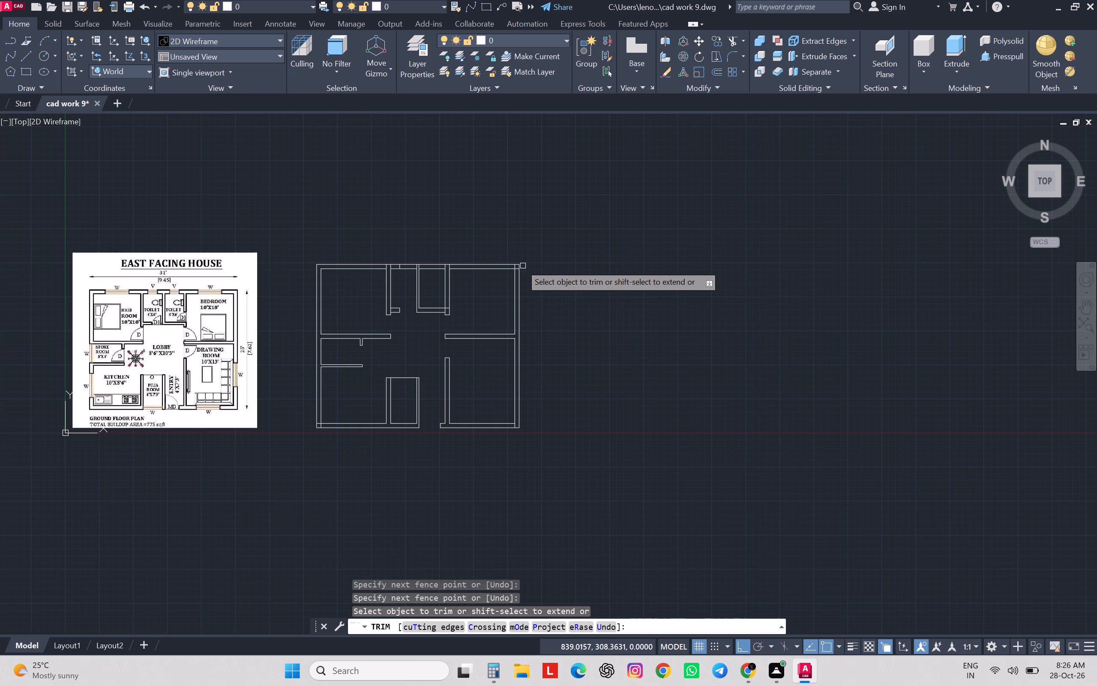
scroll(521, 264, up, 5)
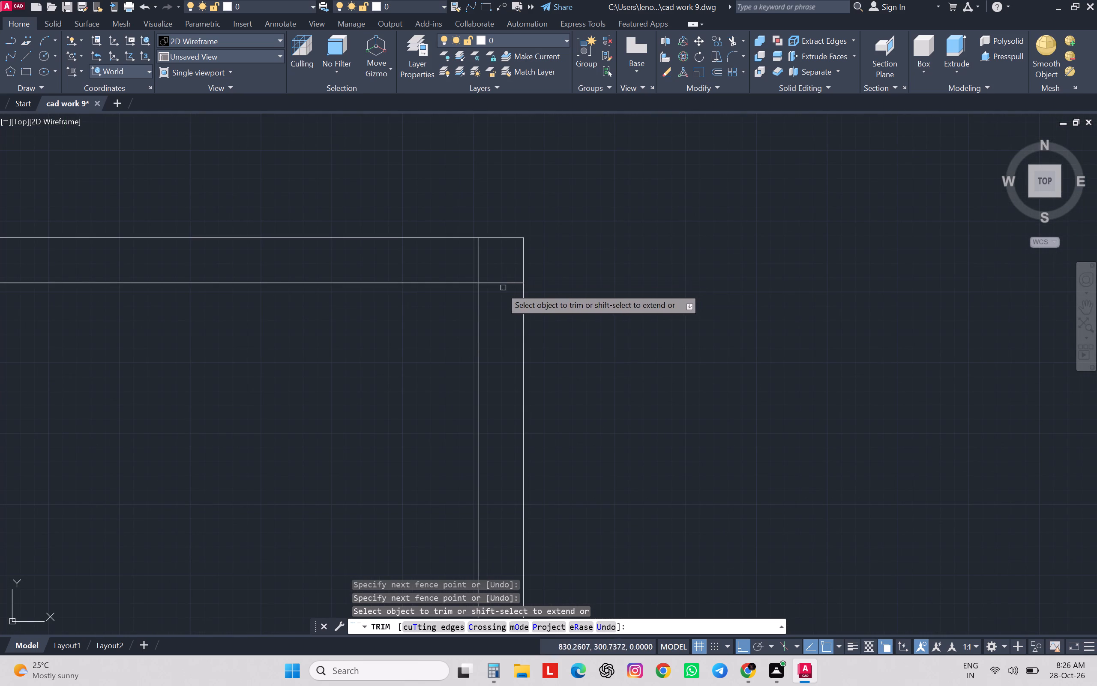
click(499, 292)
click(475, 265)
Trim all toilet partition lines and the leftover door offset piece running through the north outer wall's thickness.
scroll(475, 265, down, 4)
middle_drag(453, 275, 543, 302)
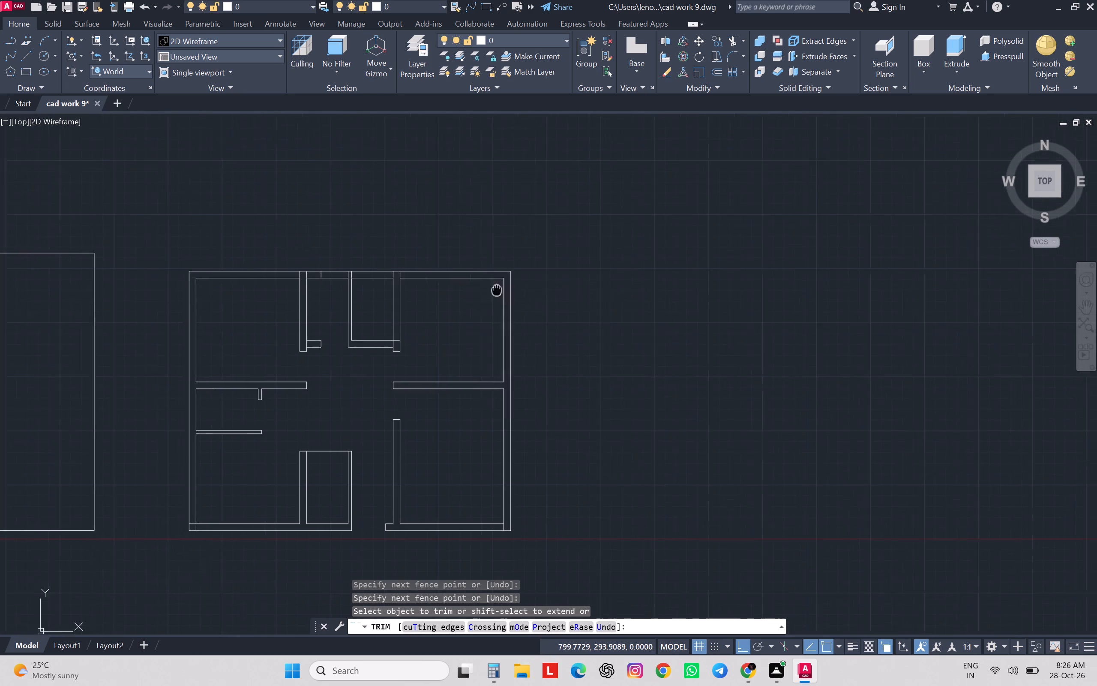
middle_drag(543, 302, 781, 277)
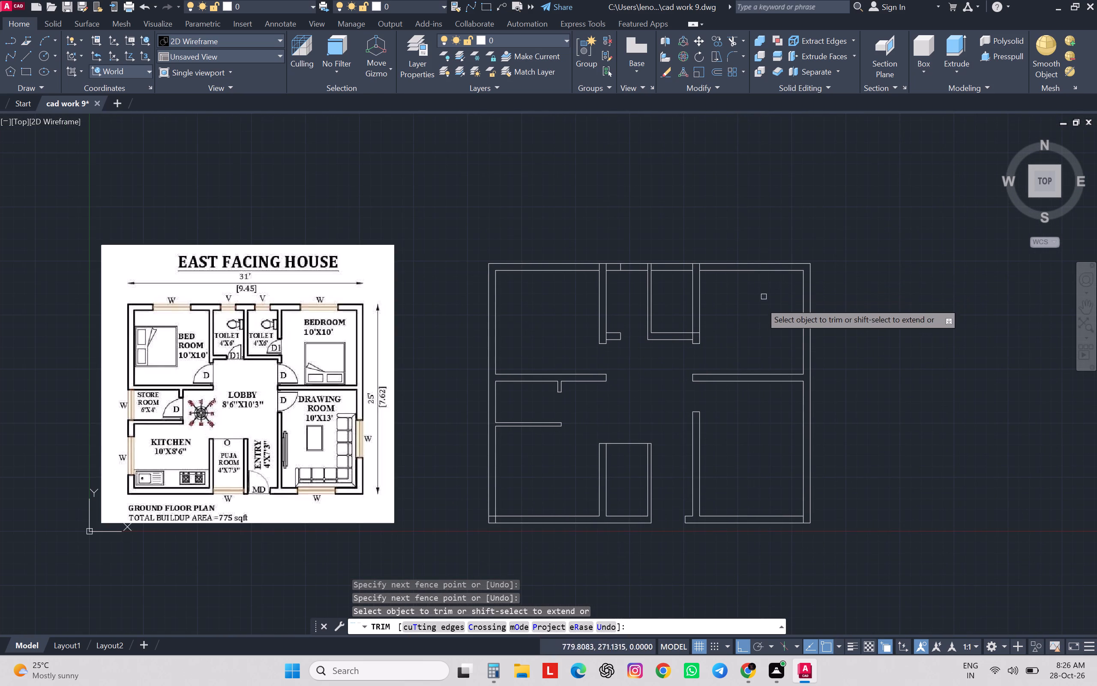
scroll(686, 272, up, 2)
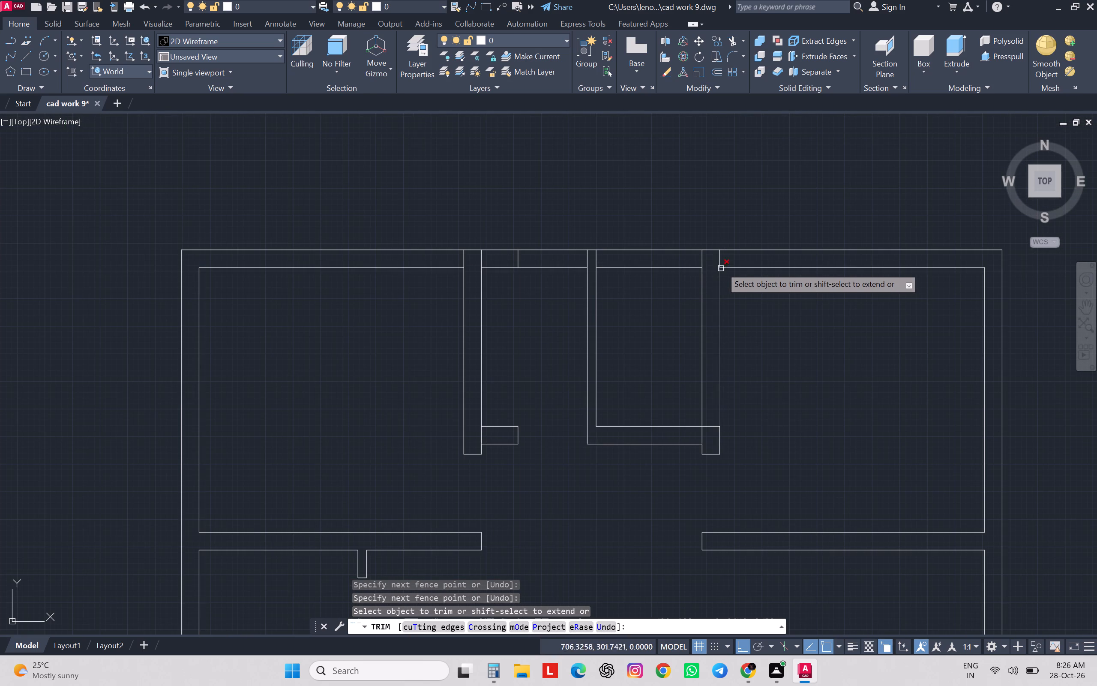
click(727, 262)
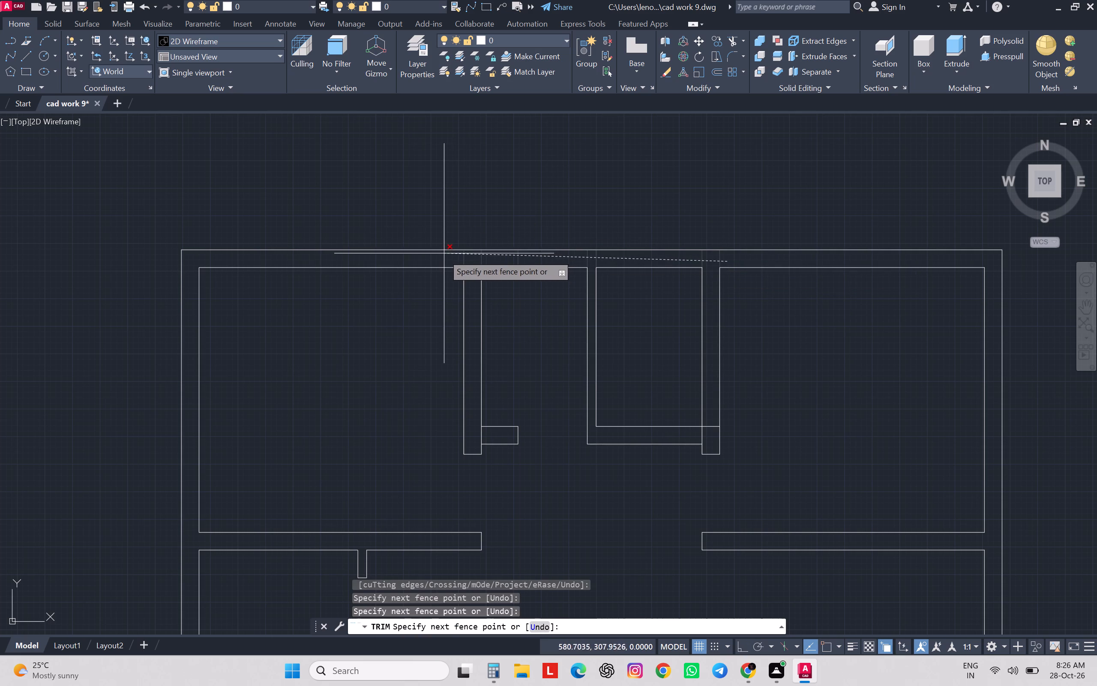
click(440, 262)
Trim the line closing the junction between the west toilet's west wall and its short south wall stub.
scroll(516, 213, down, 1)
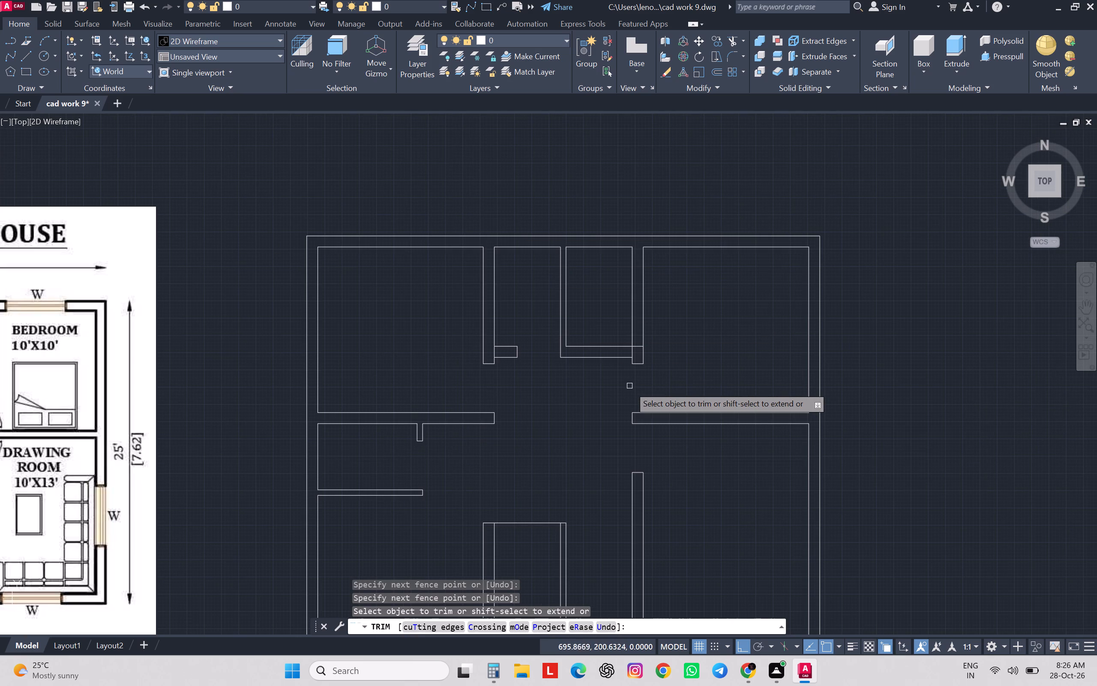
scroll(630, 386, down, 1)
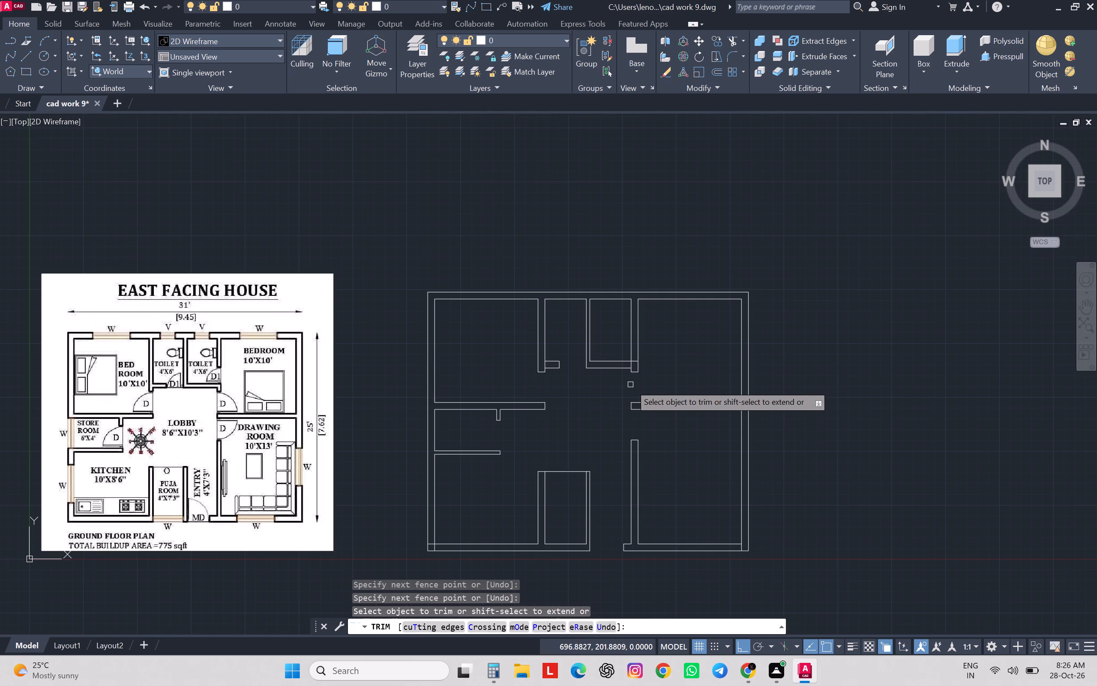
text(```)
key(grave)
key(space)
scroll(539, 364, up, 2)
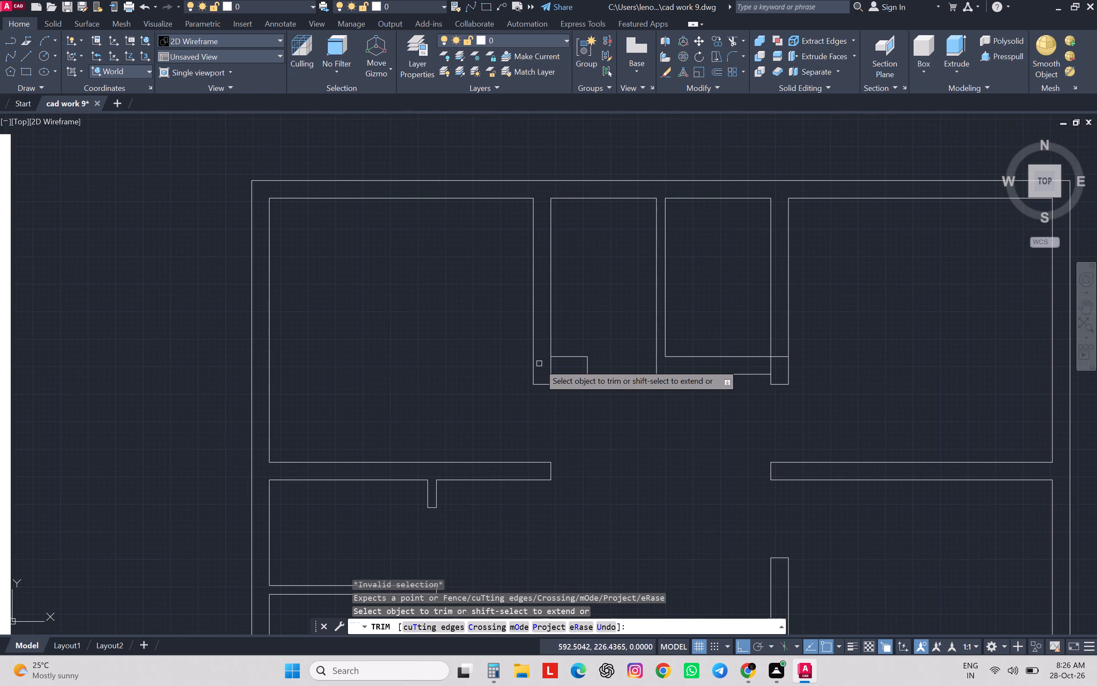
click(551, 364)
Trim the crossing inner wall lines at the south-west and south-east corners of the outer wall.
scroll(553, 345, down, 2)
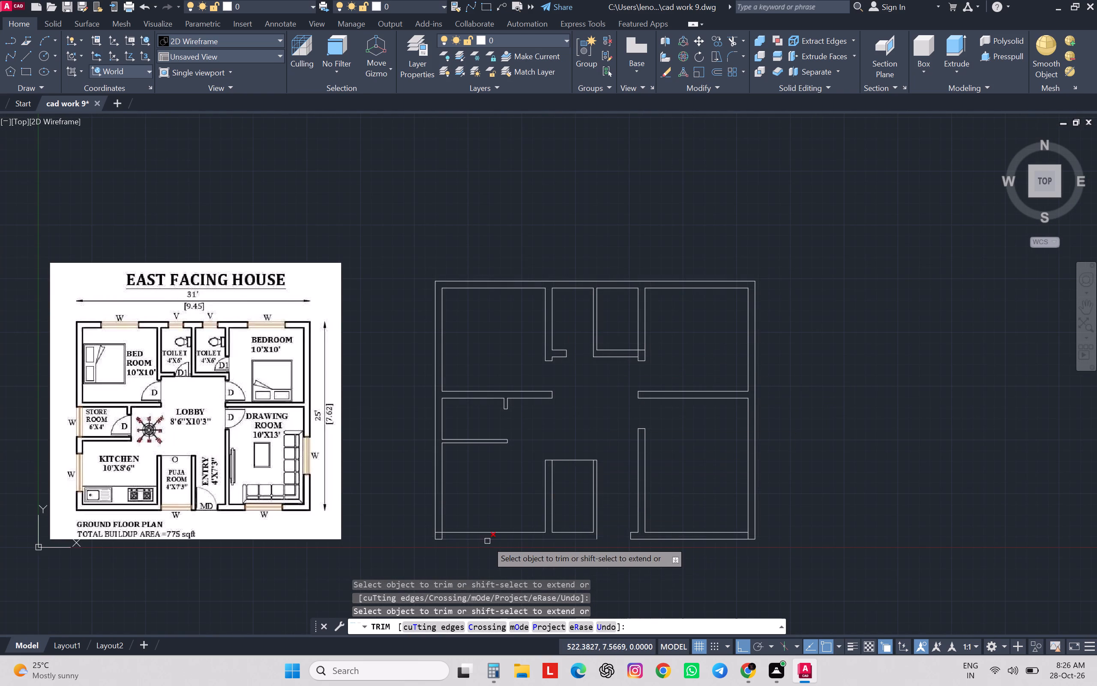
middle_drag(487, 541, 507, 508)
scroll(489, 510, up, 2)
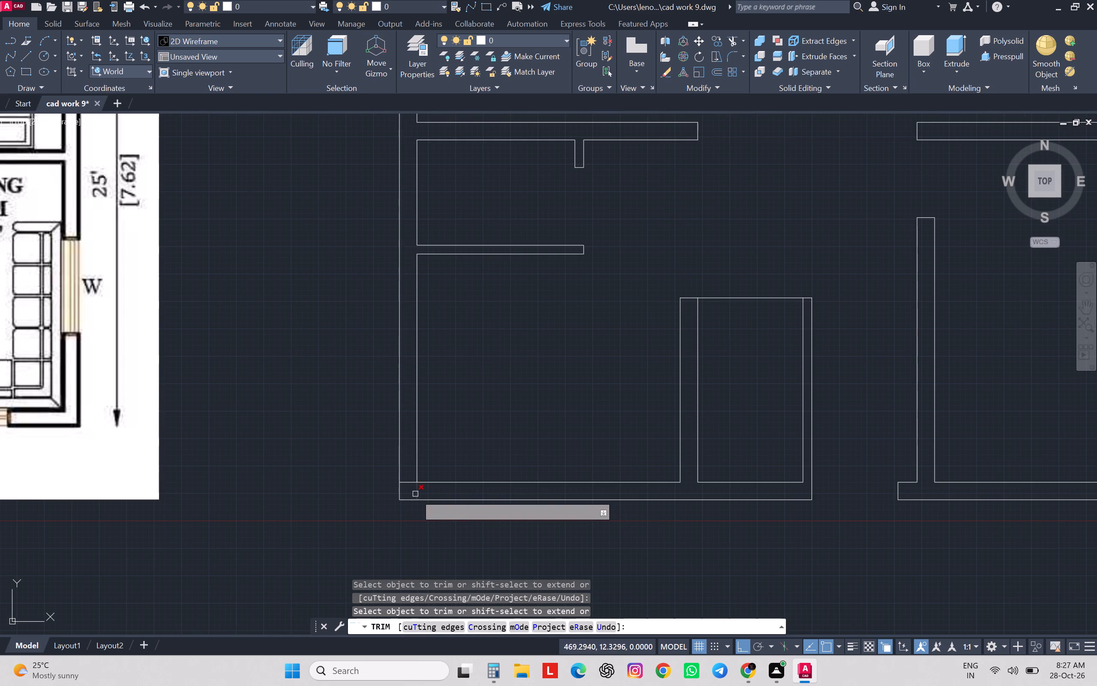
scroll(415, 494, up, 2)
click(393, 454)
click(422, 488)
scroll(419, 453, down, 5)
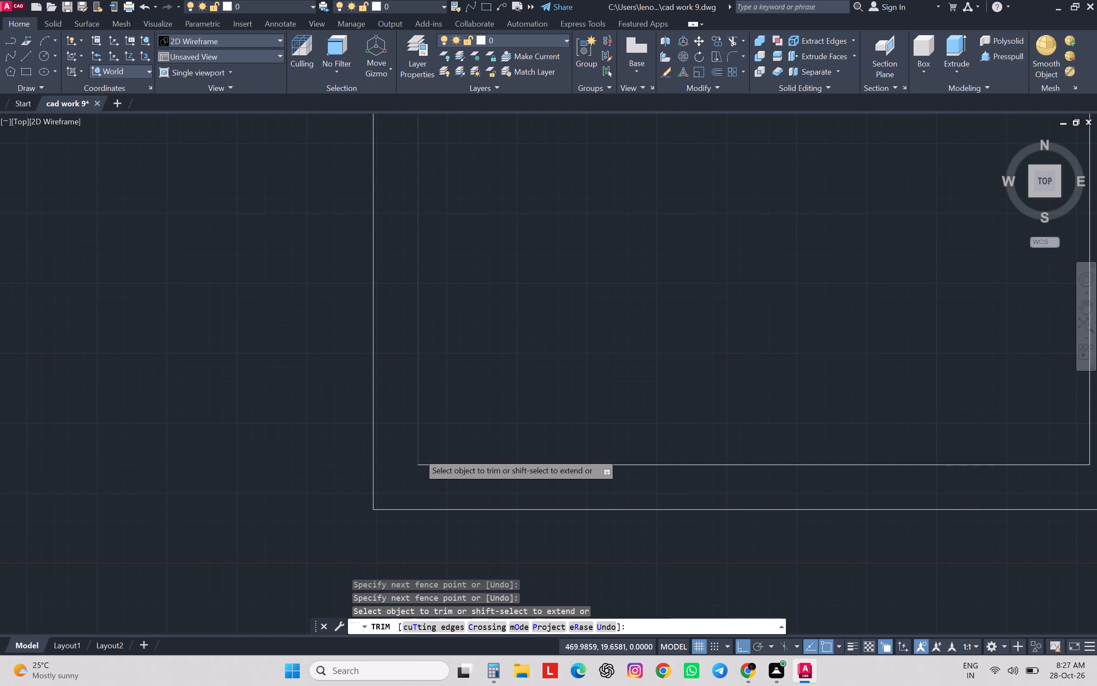
scroll(419, 453, down, 1)
scroll(904, 466, up, 3)
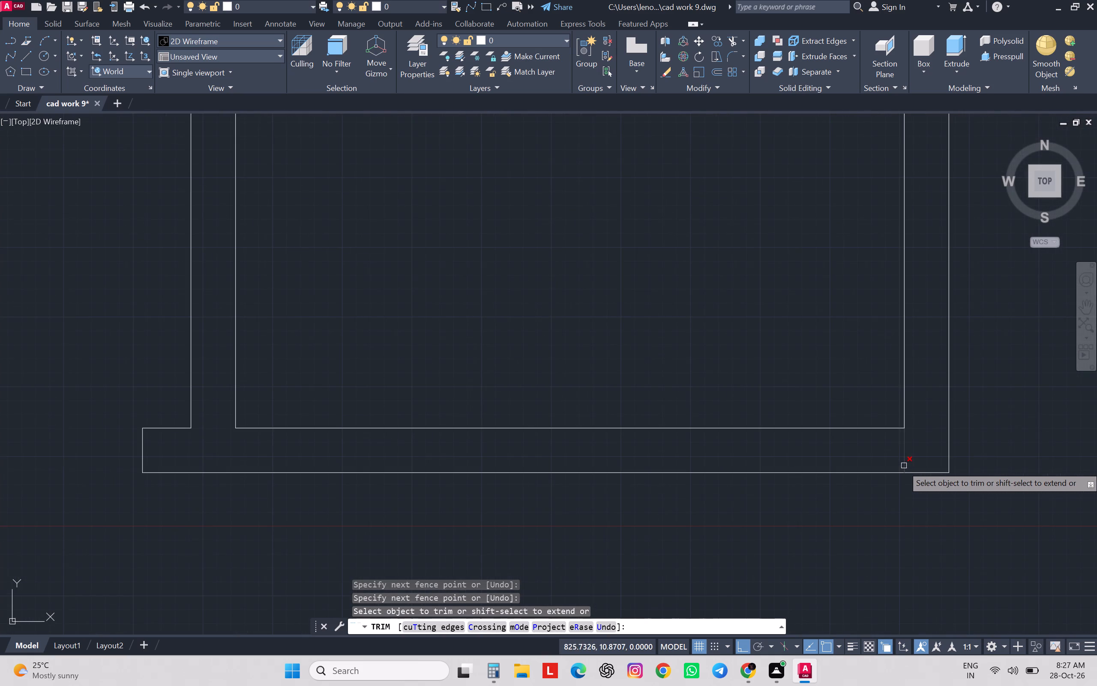
click(904, 466)
scroll(903, 463, down, 4)
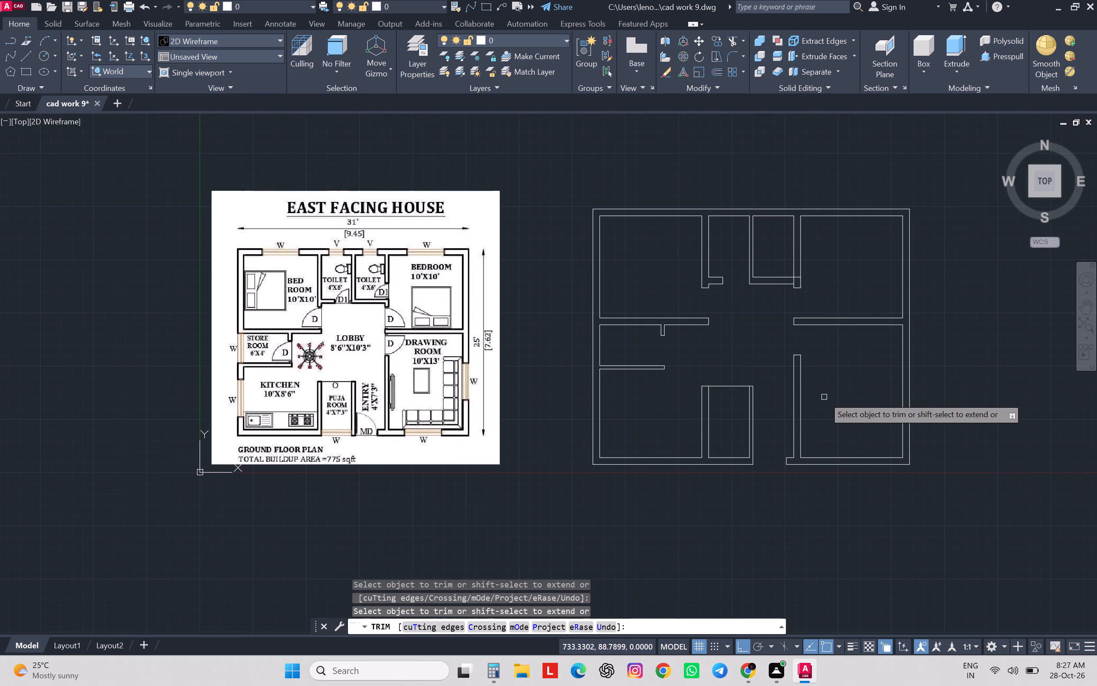
key(Escape)
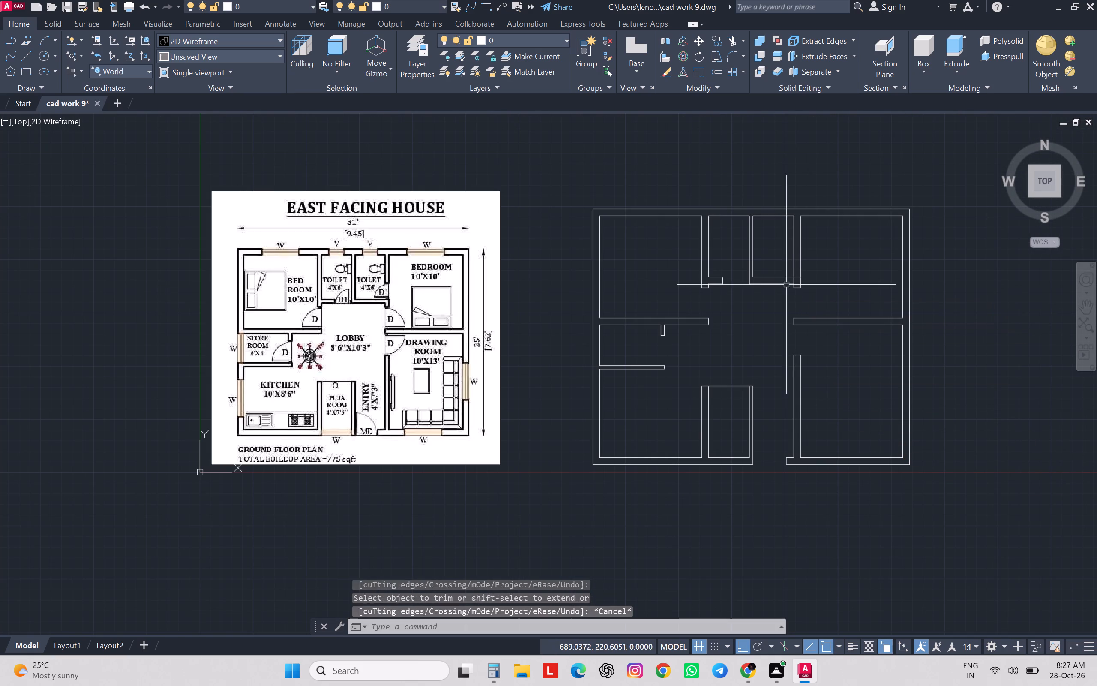
key(Escape)
key(Escape)
key(Escape)
key(Escape)
key(Escape)
Offset the east toilet's inner south wall line 31.4 inches north, checking the 80 centimetre conversion in the browser for the door width.
key(o)
key(Return)
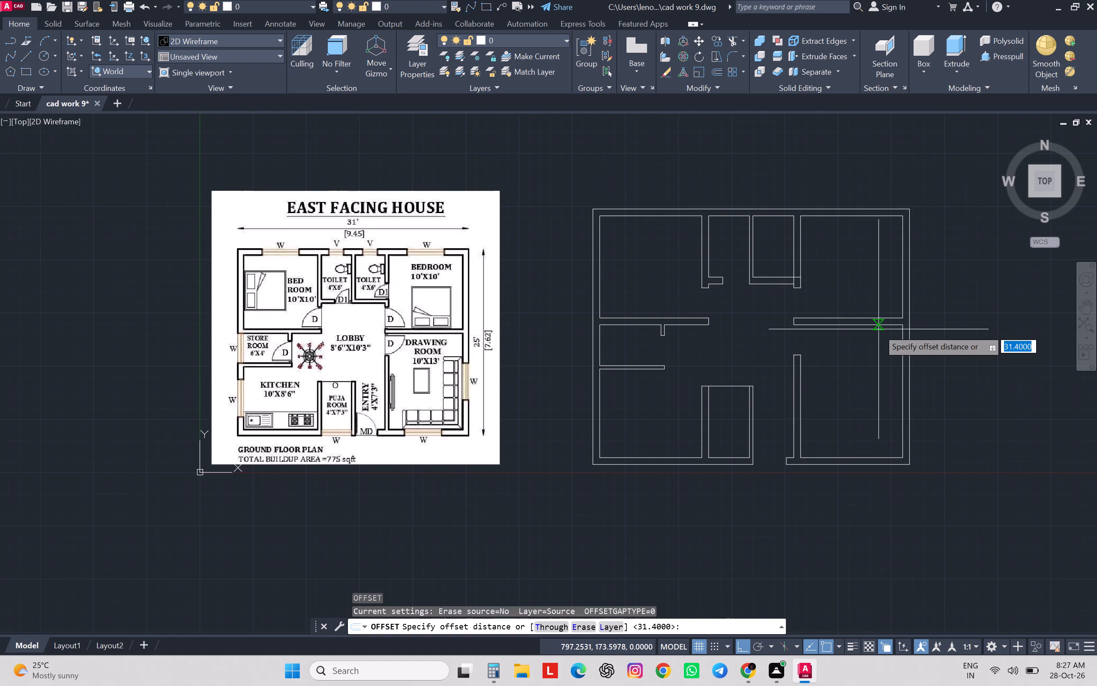
text(31.)
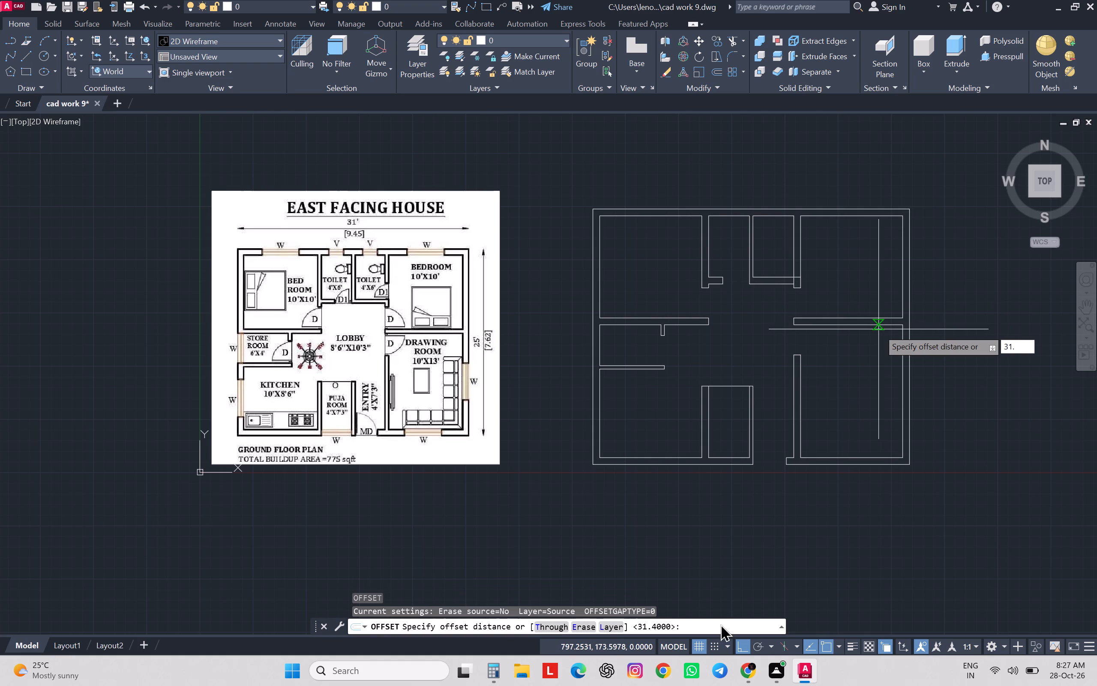
click(752, 650)
click(756, 623)
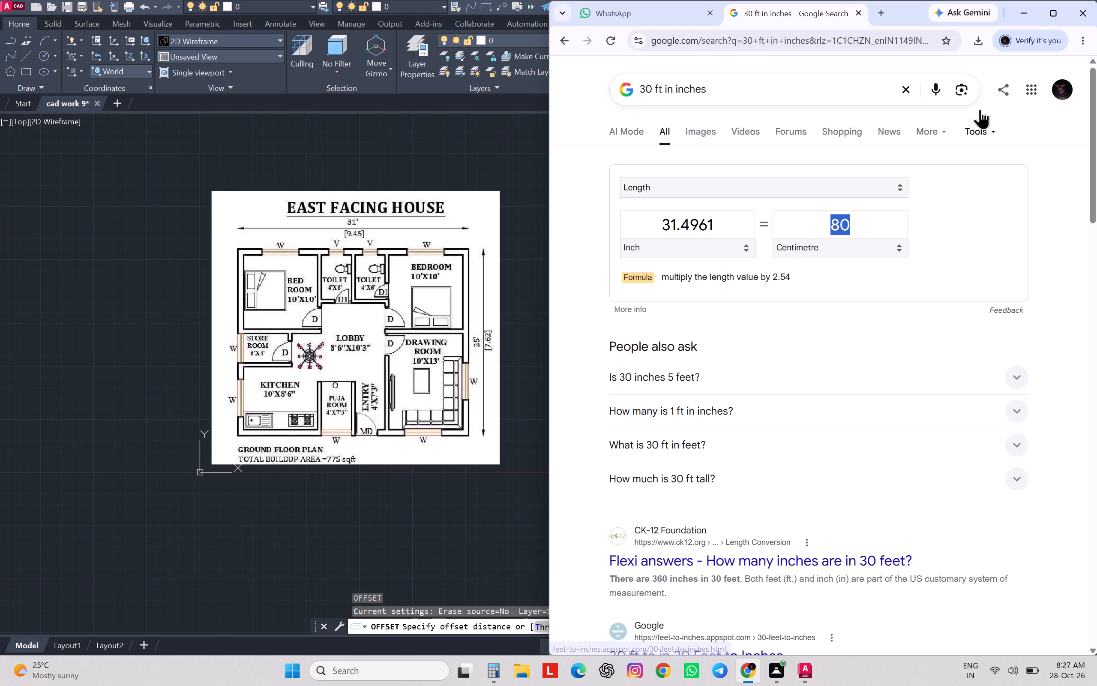
click(1036, 12)
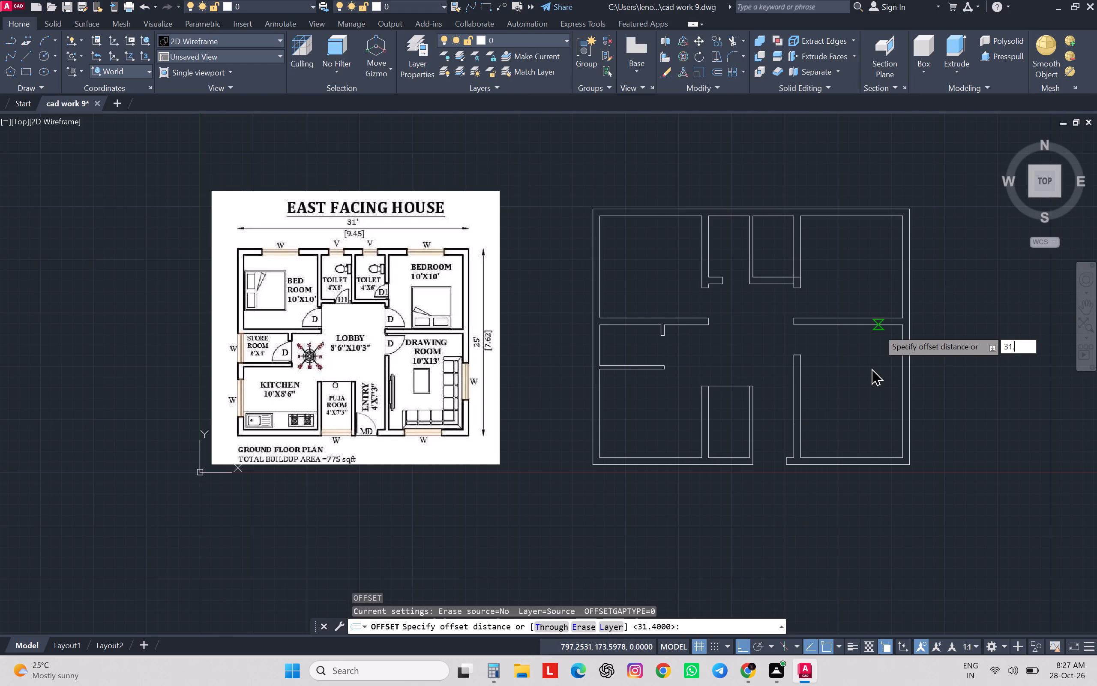
key(4)
key(Return)
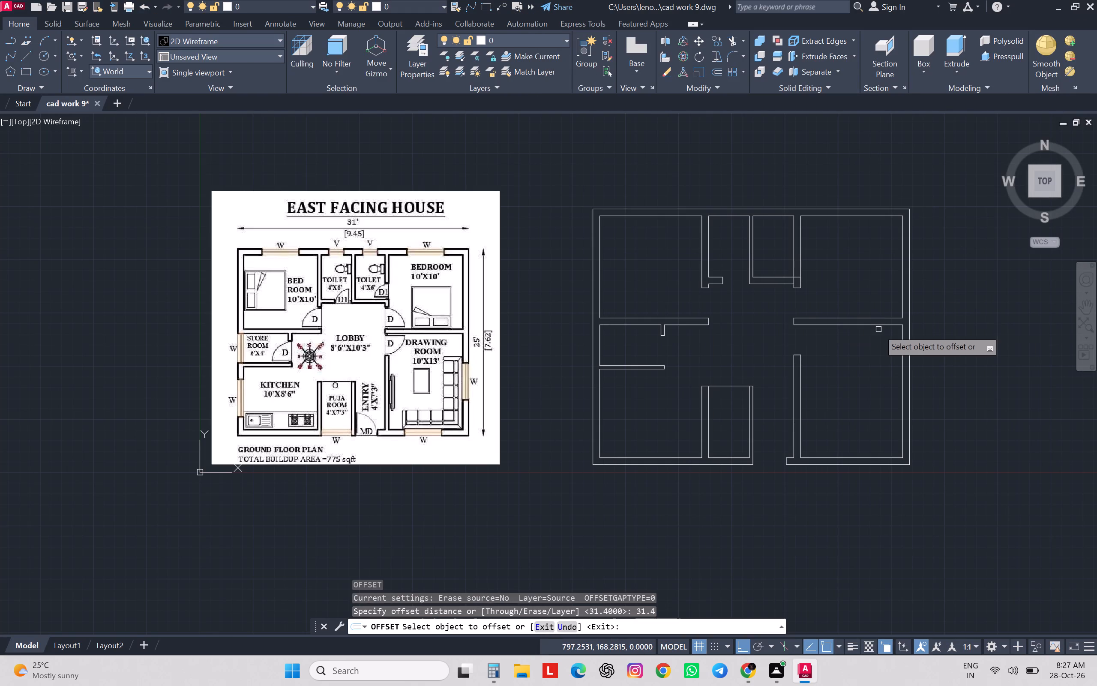
scroll(796, 277, up, 2)
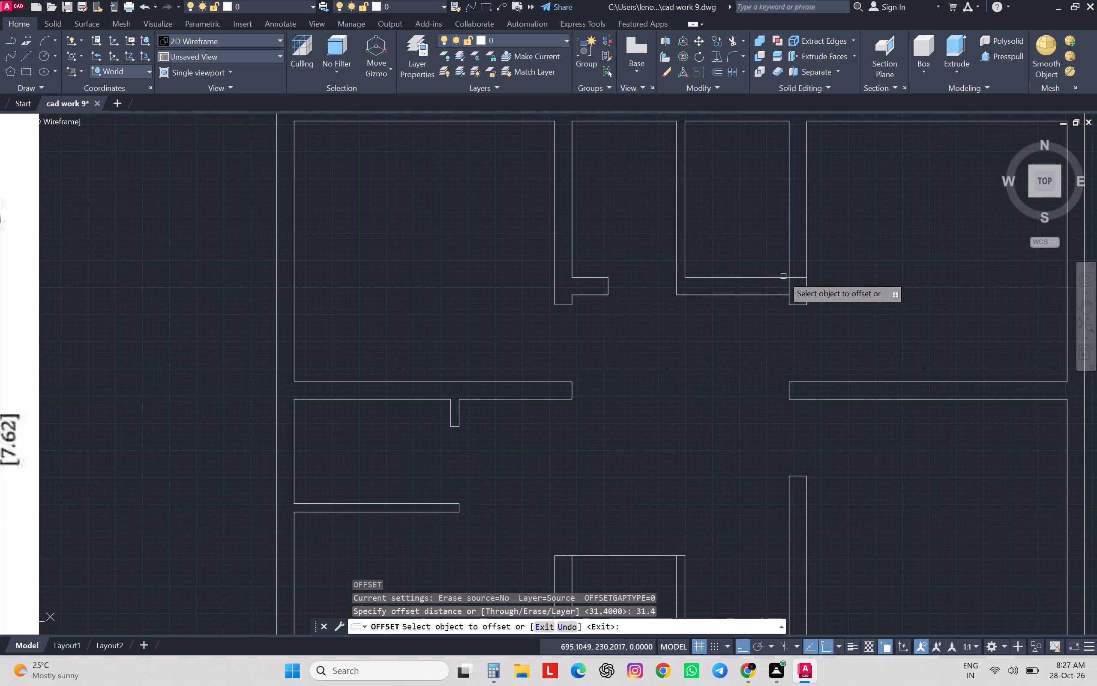
click(781, 278)
click(759, 224)
key(Escape)
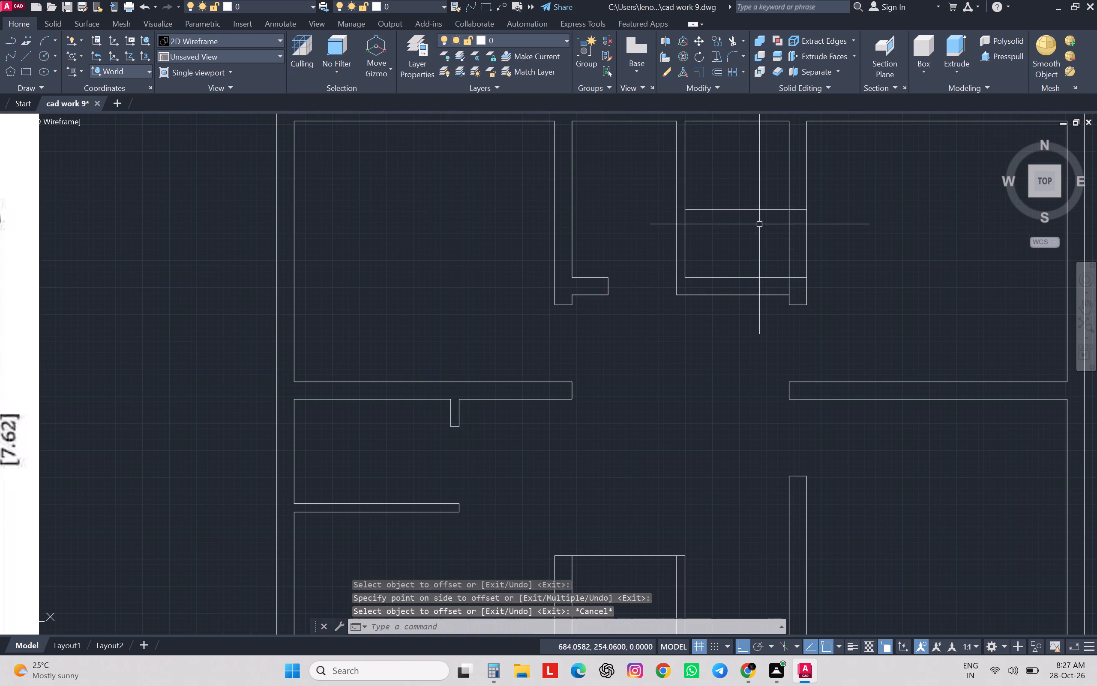
key(Escape)
key(Escape)
key(Escape)
key(Escape)
key(Escape)
Trim the east toilet's east wall lines, leftover offset line and south wall junction line to open its doorway toward the bedroom.
text(tr)
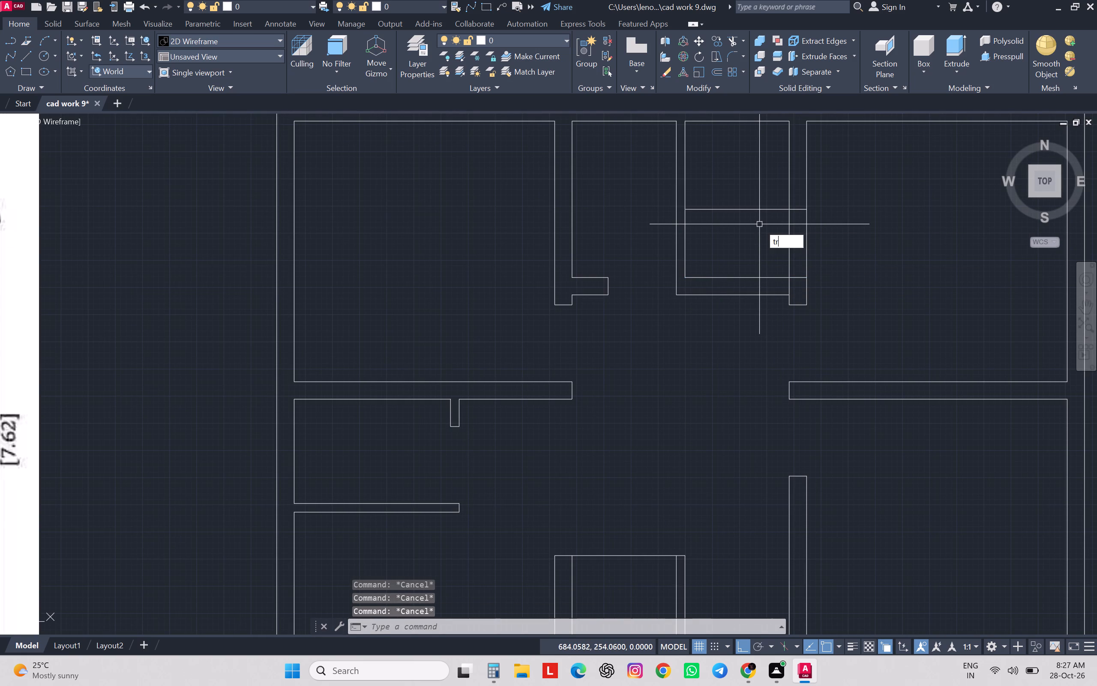
key(space)
click(800, 277)
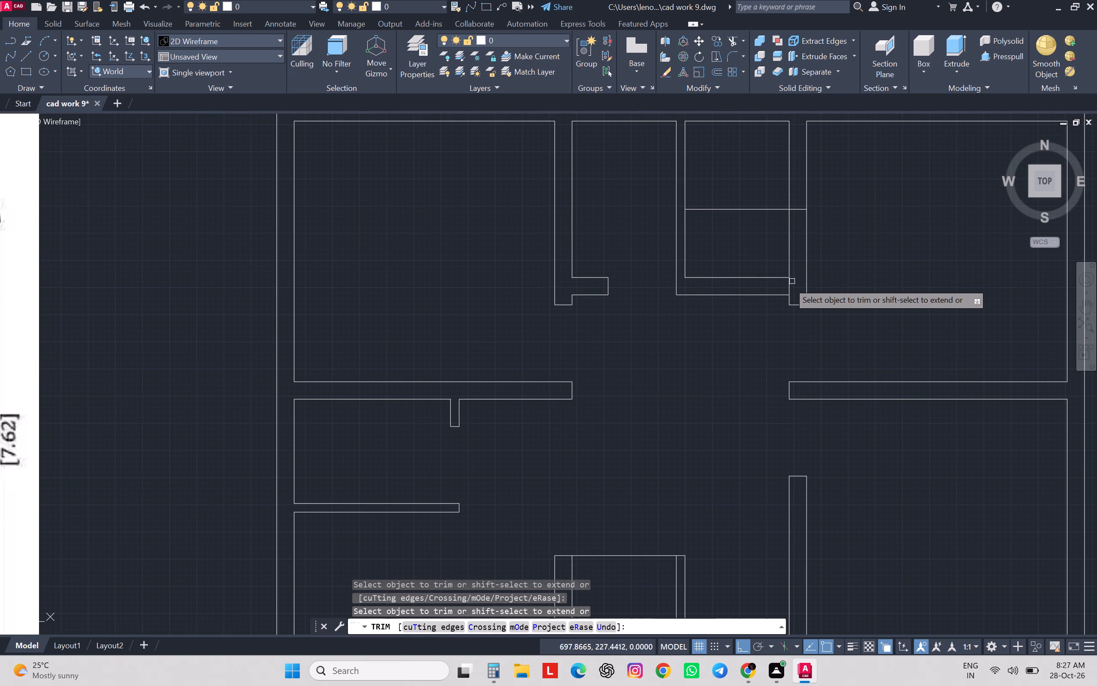
click(789, 283)
key(ctrl+z)
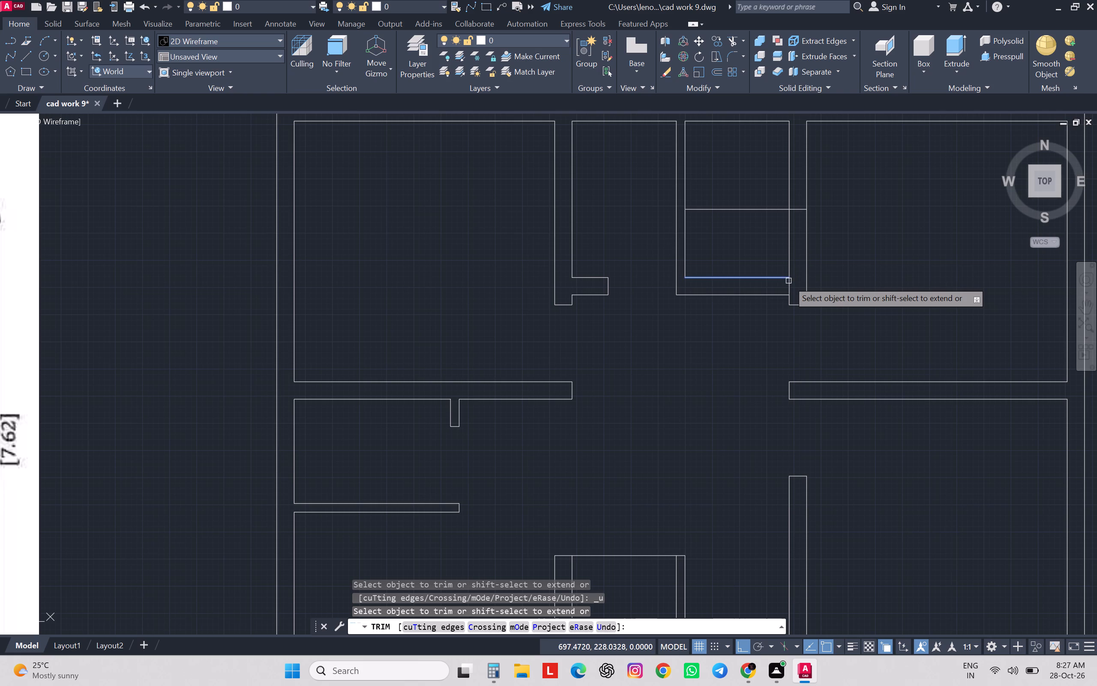
key(ctrl+z)
click(778, 250)
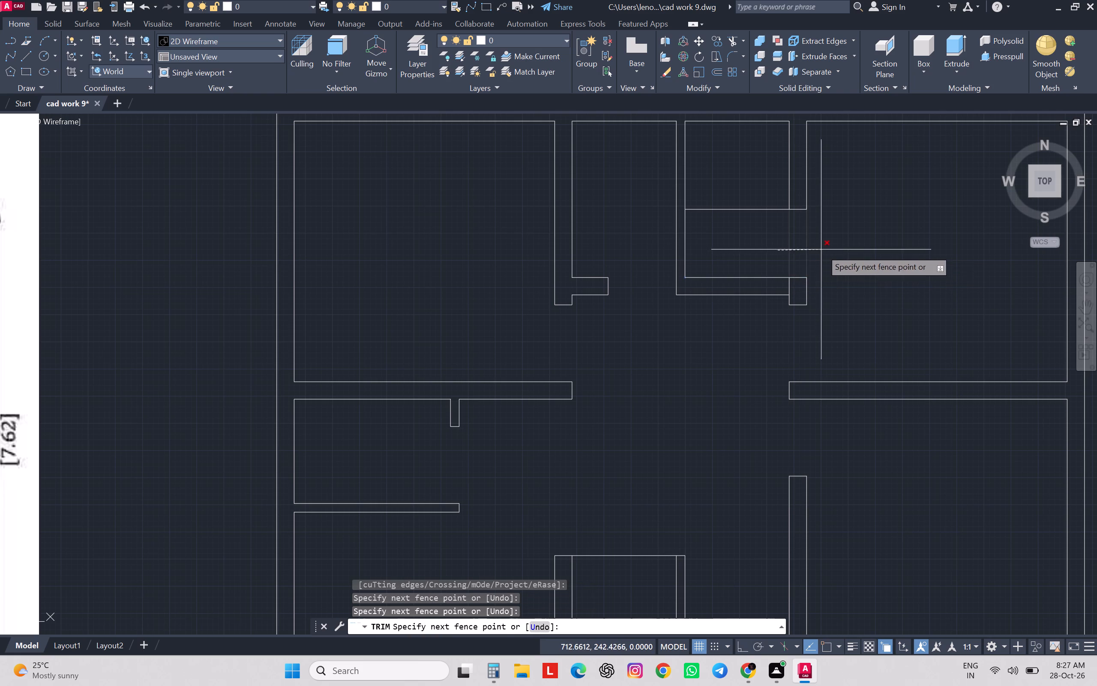
click(821, 250)
click(781, 208)
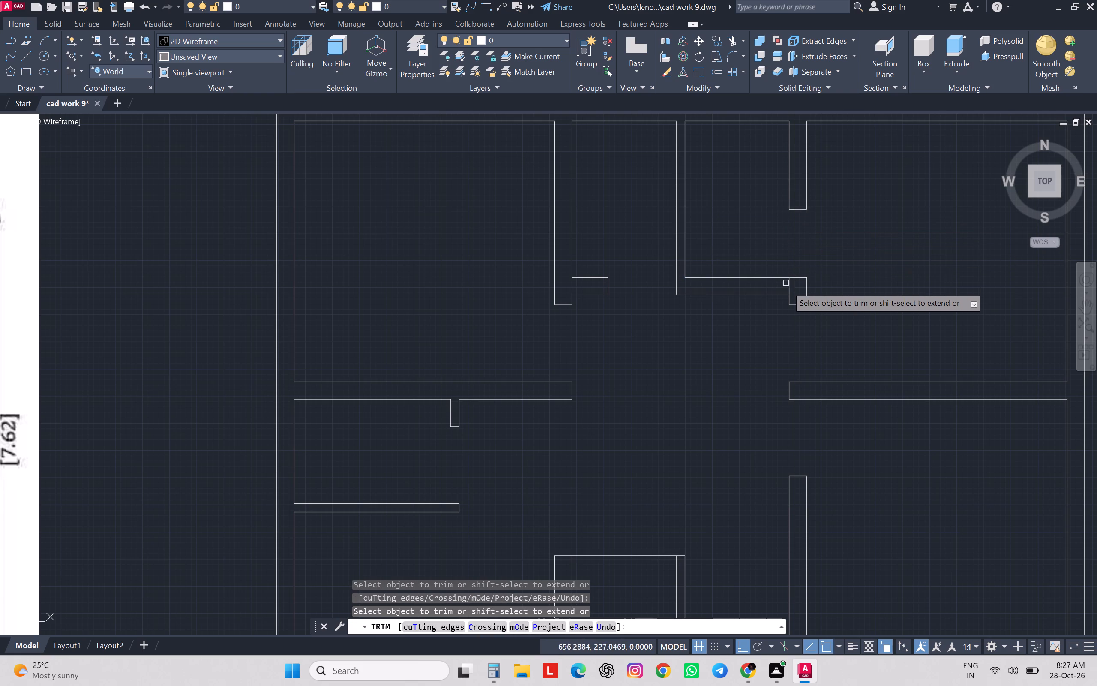
click(790, 287)
scroll(816, 309, down, 2)
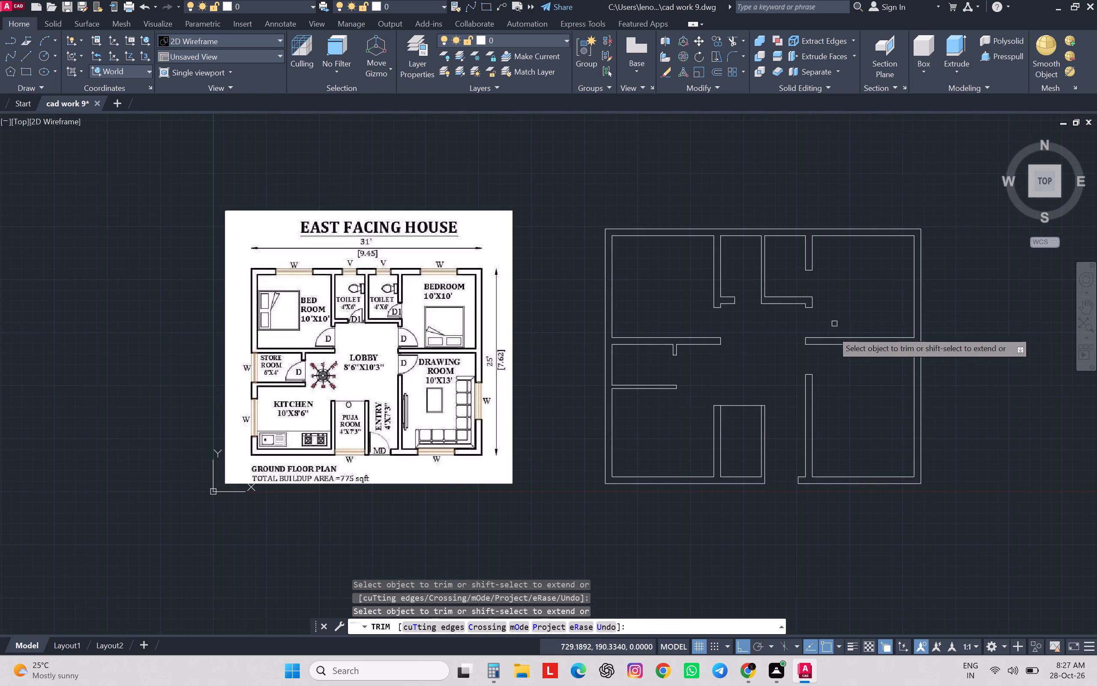
key(Escape)
key(Escape)
key(Escape)
key(Escape)
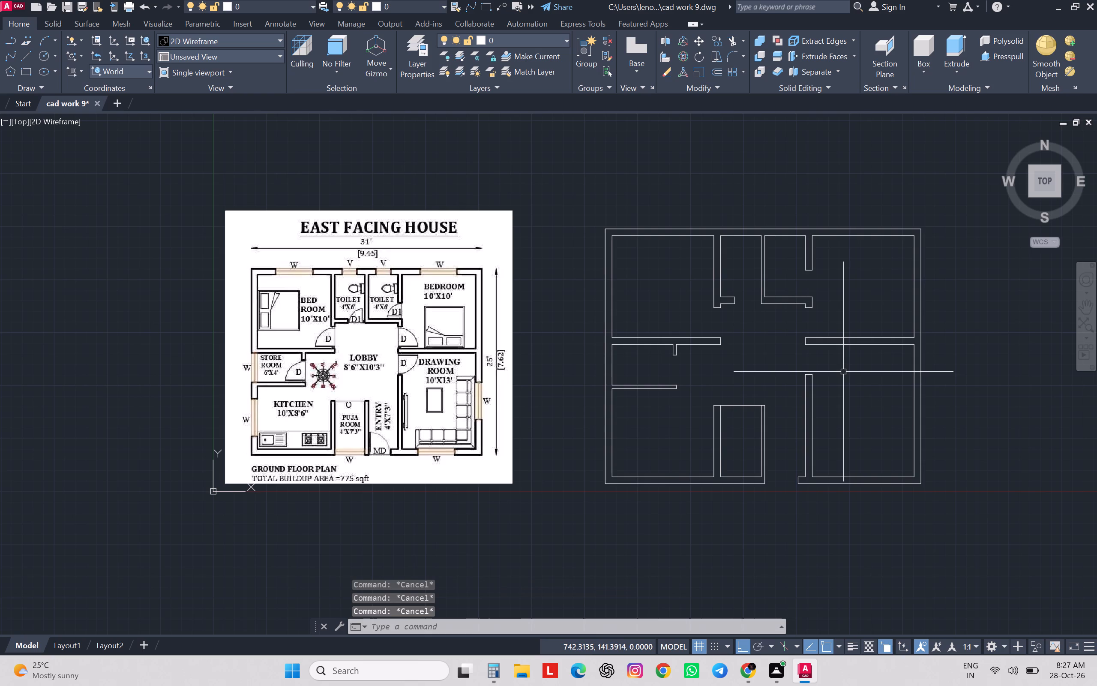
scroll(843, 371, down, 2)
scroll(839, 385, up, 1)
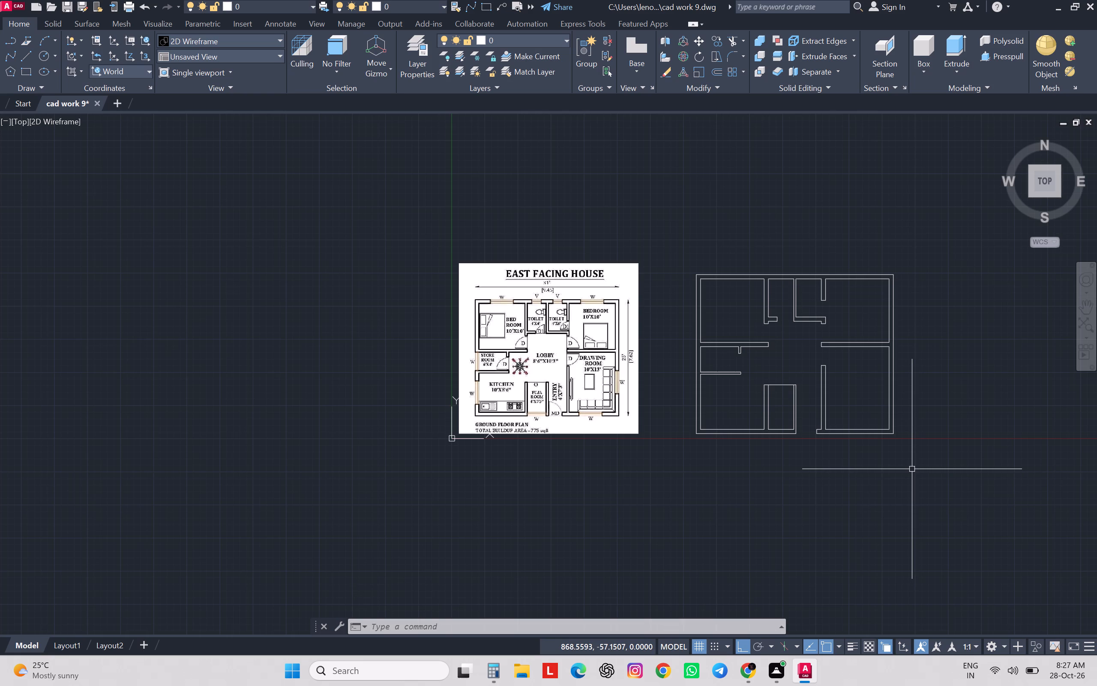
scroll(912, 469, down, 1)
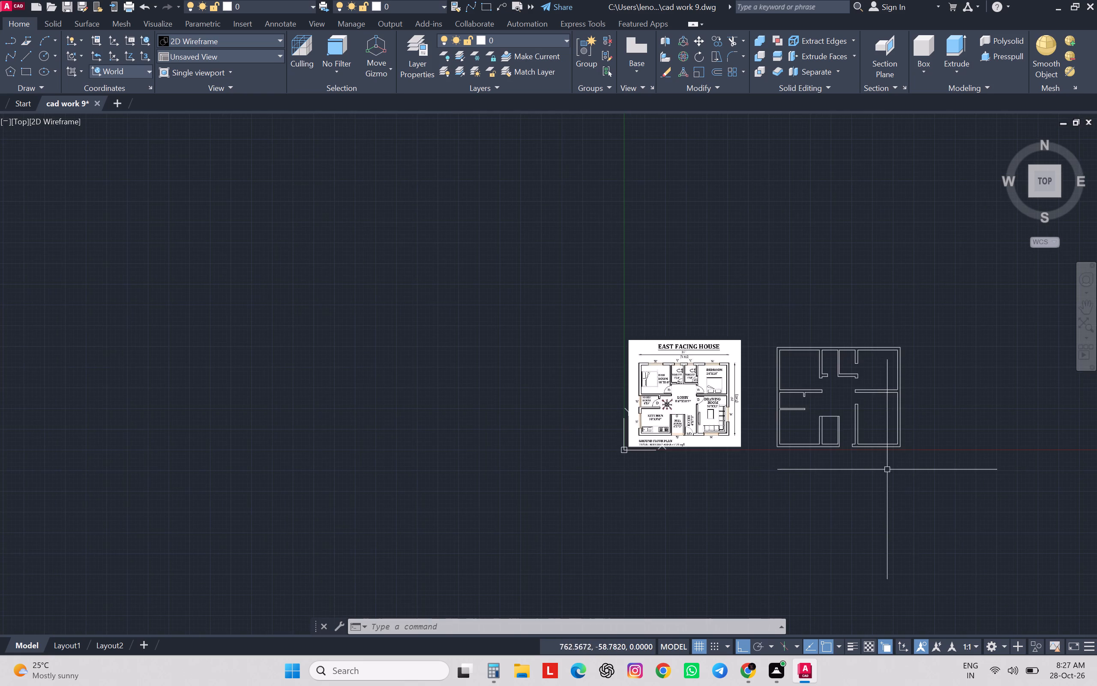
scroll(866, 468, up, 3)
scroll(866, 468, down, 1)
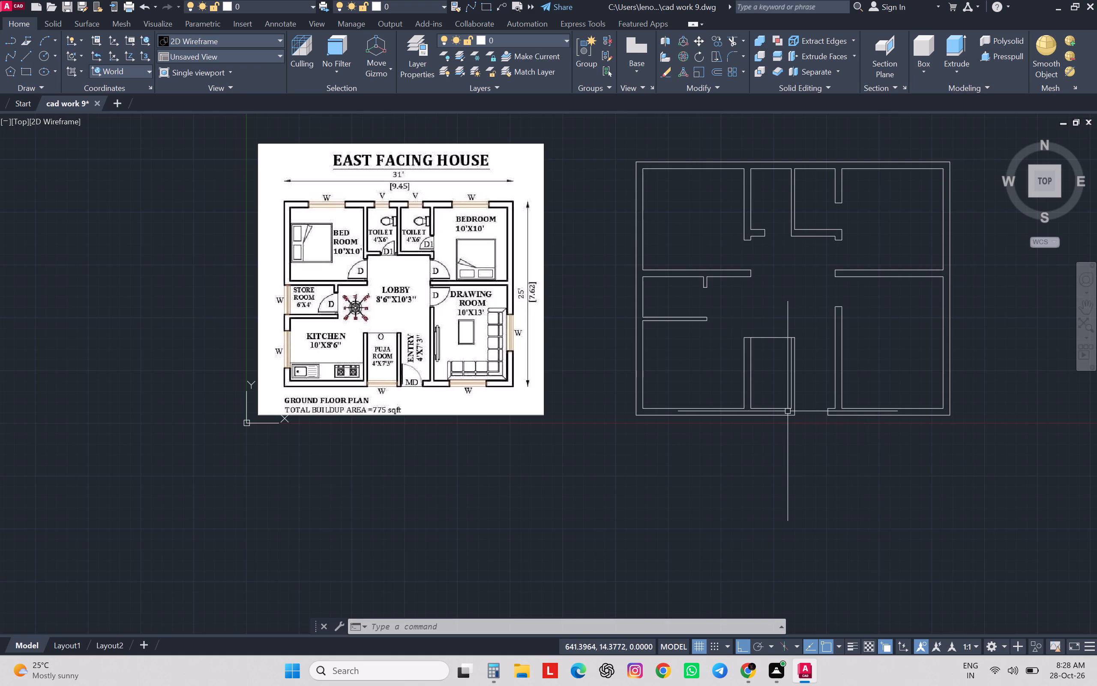
Measure the store room's inner west wall with an aligned dimension, without placing the dimension.
text(da)
key(space)
scroll(643, 293, up, 3)
click(638, 226)
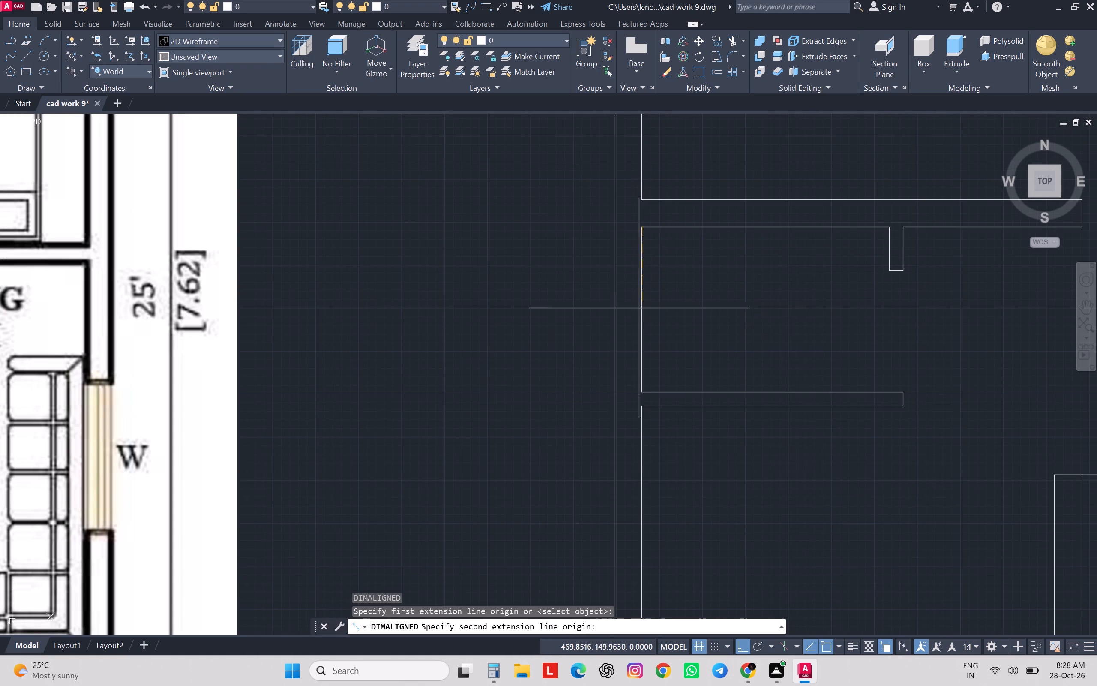
click(640, 392)
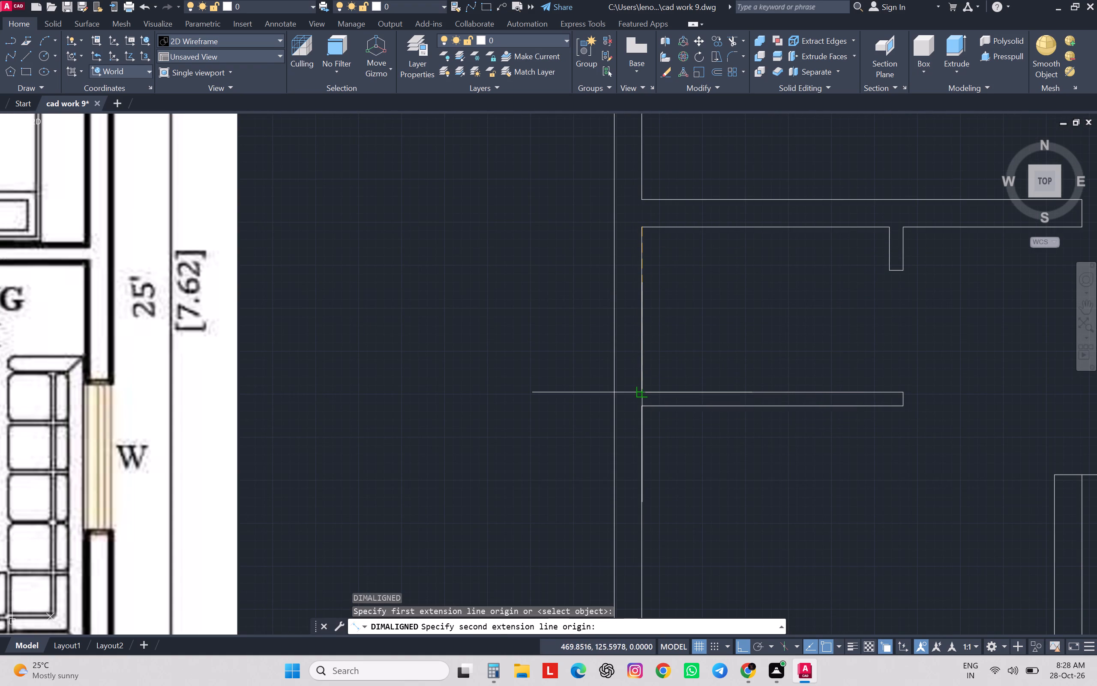
key(Escape)
scroll(638, 384, down, 3)
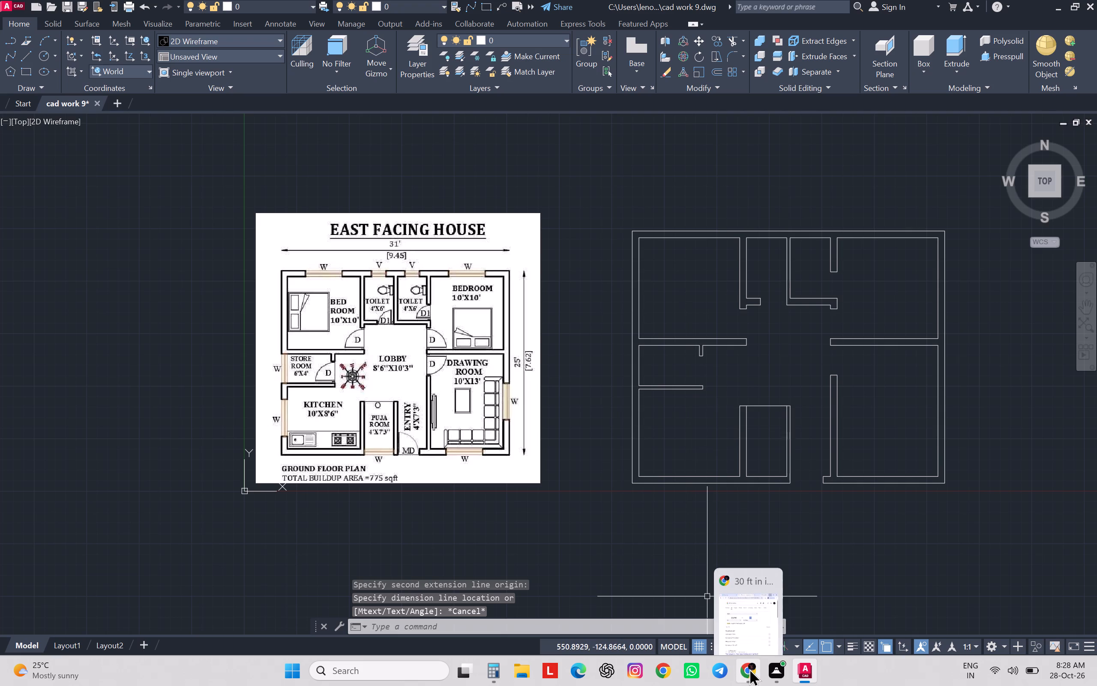
Switch to the browser and convert 48 inches to centimetres to check the window width.
click(744, 676)
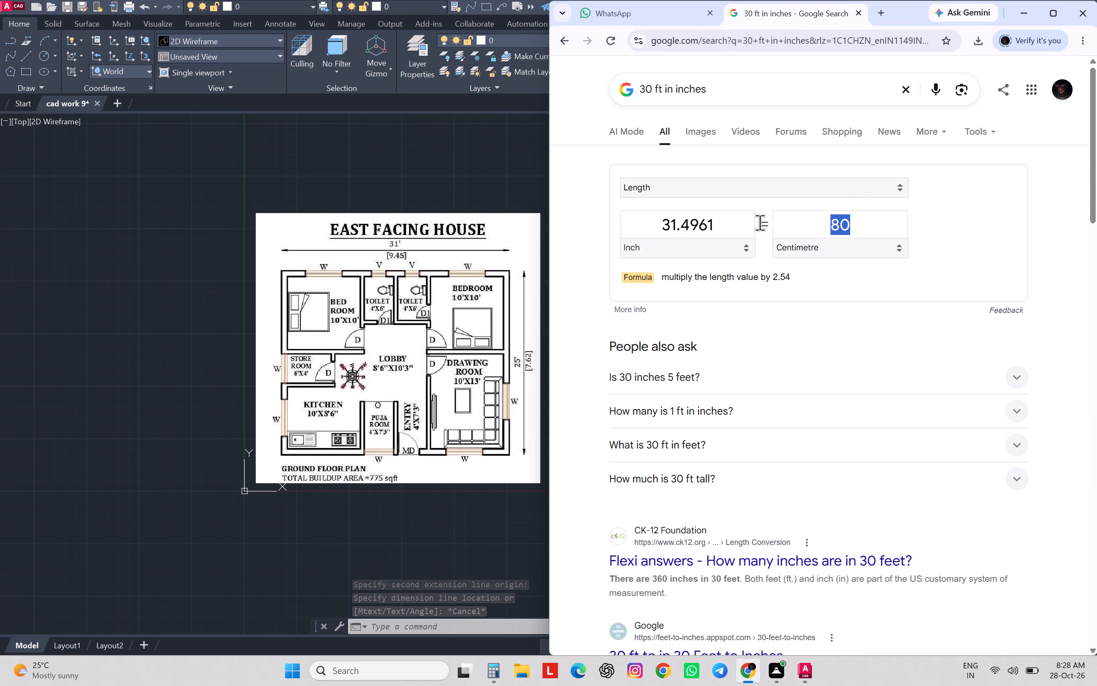
drag(733, 221, 630, 211)
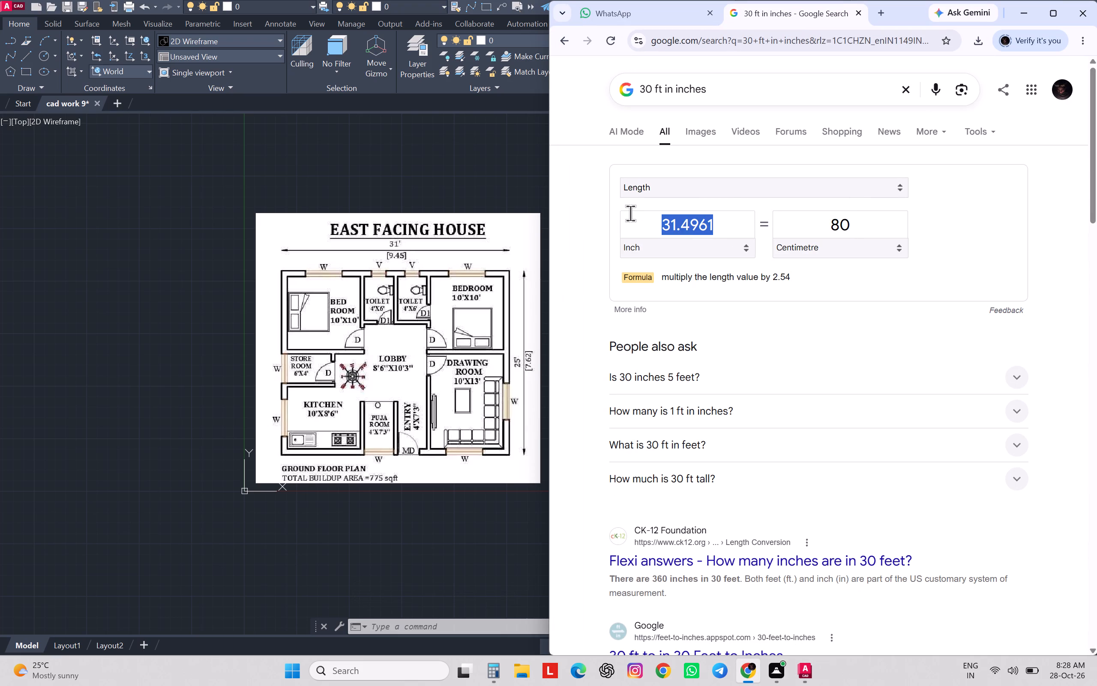
key(4)
key(8)
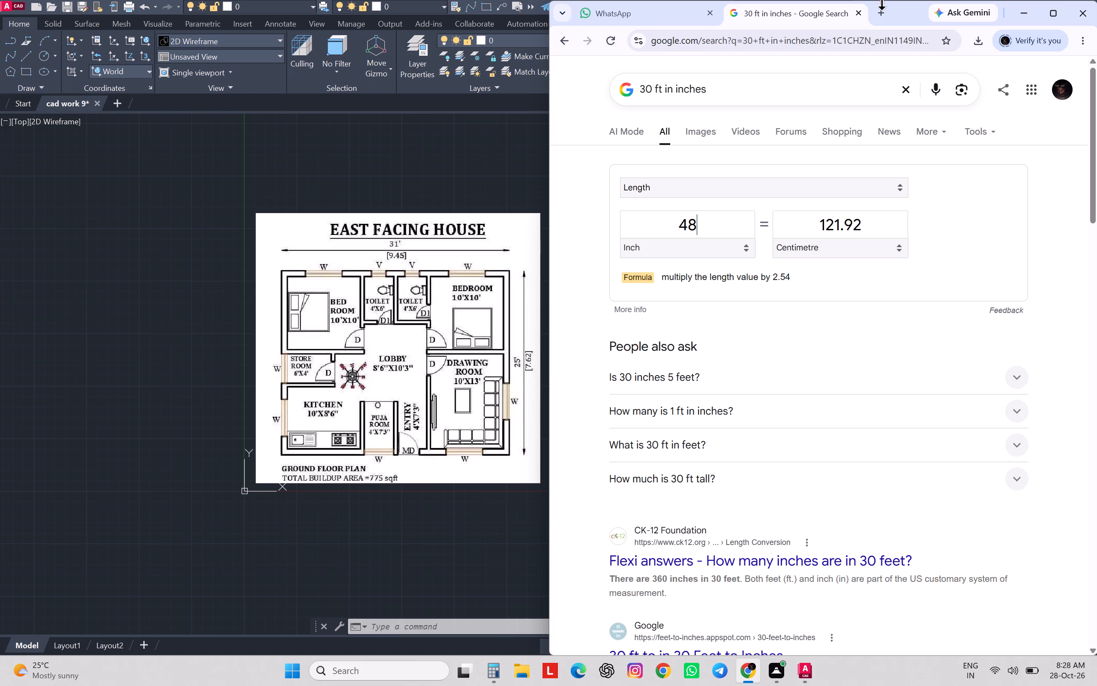
click(1031, 9)
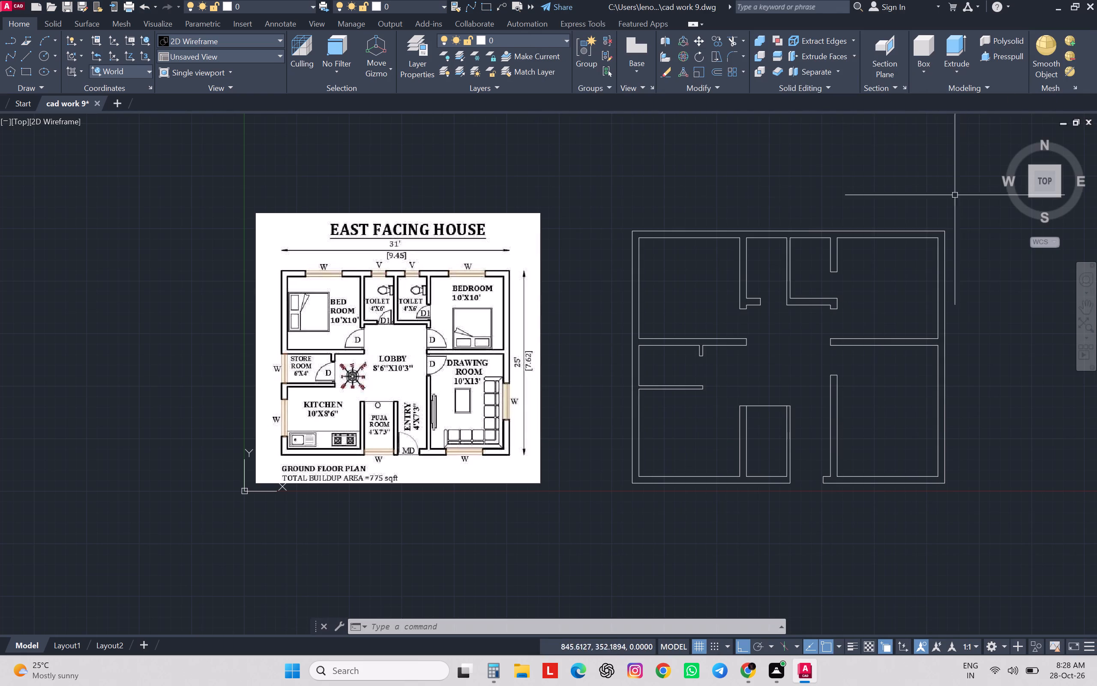
Draw a 48 by 8 inch rectangle for the window in the empty space north of the floor plan.
middle_drag(810, 262, 640, 322)
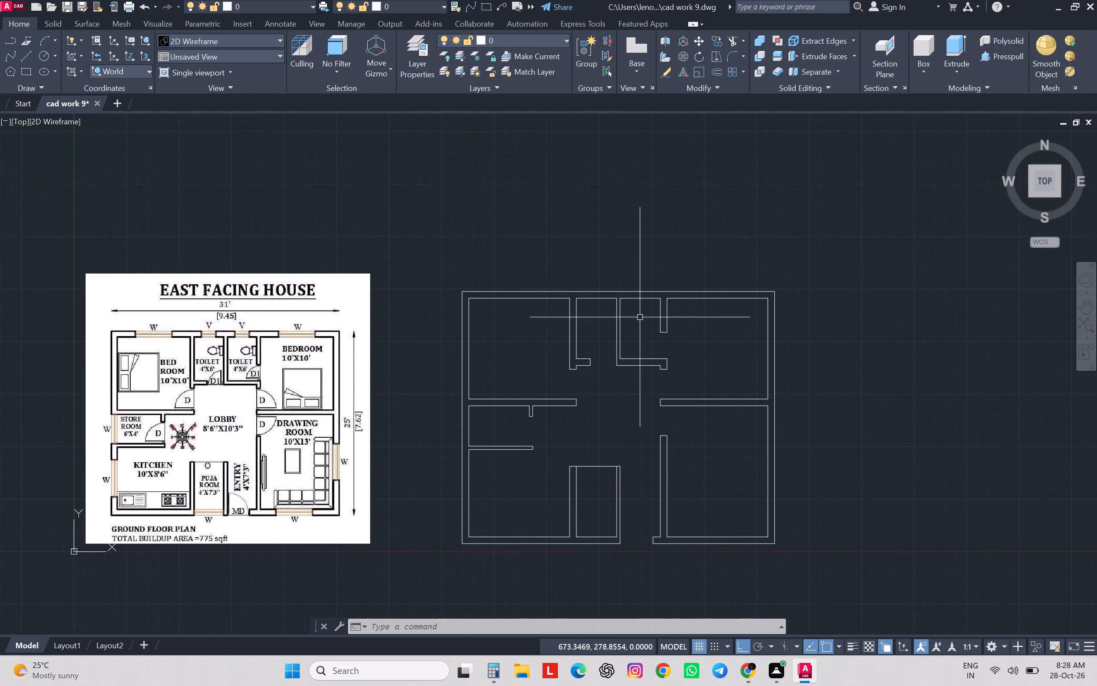
key(r)
text(ec)
key(space)
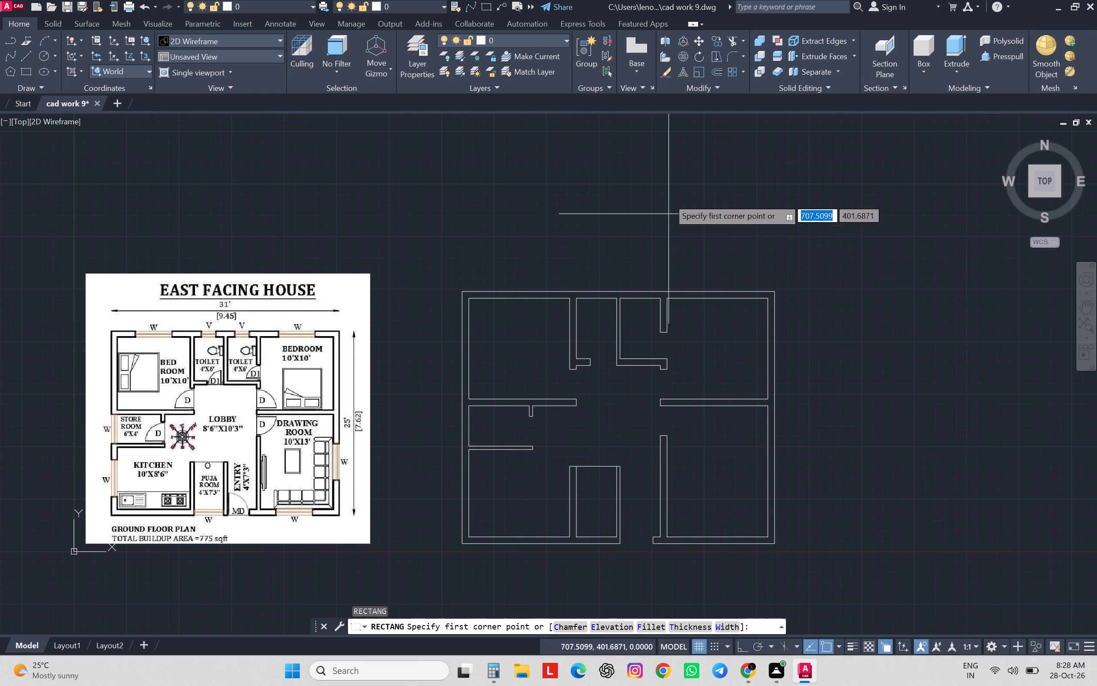
drag(668, 199, 675, 203)
text(48)
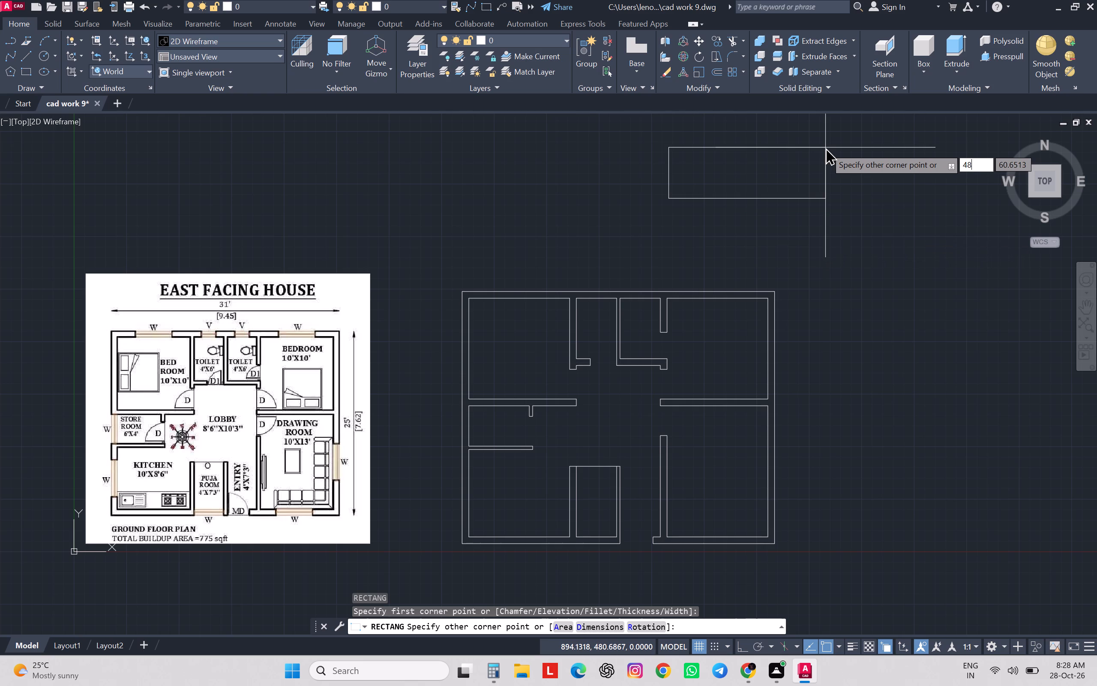
key(comma)
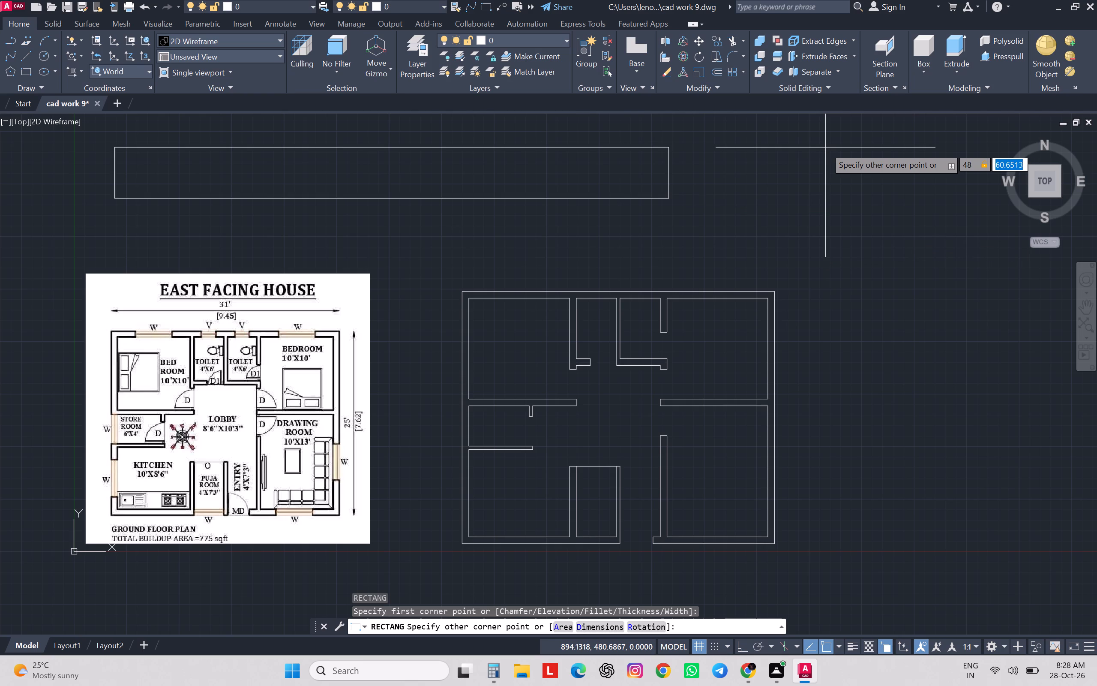
key(8)
key(Return)
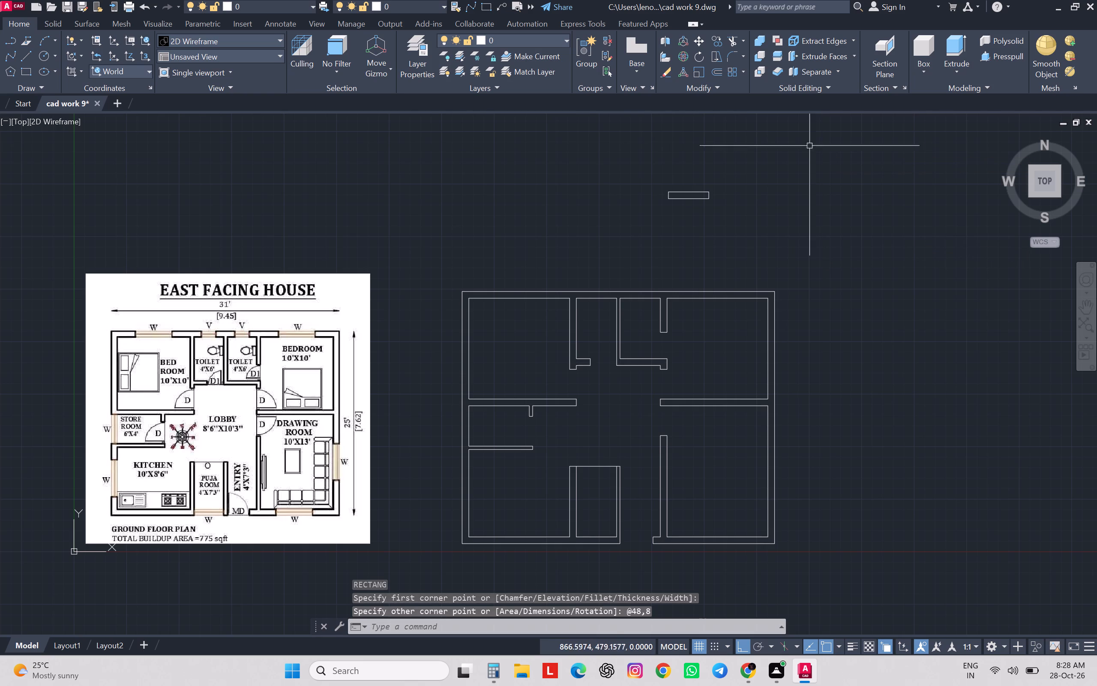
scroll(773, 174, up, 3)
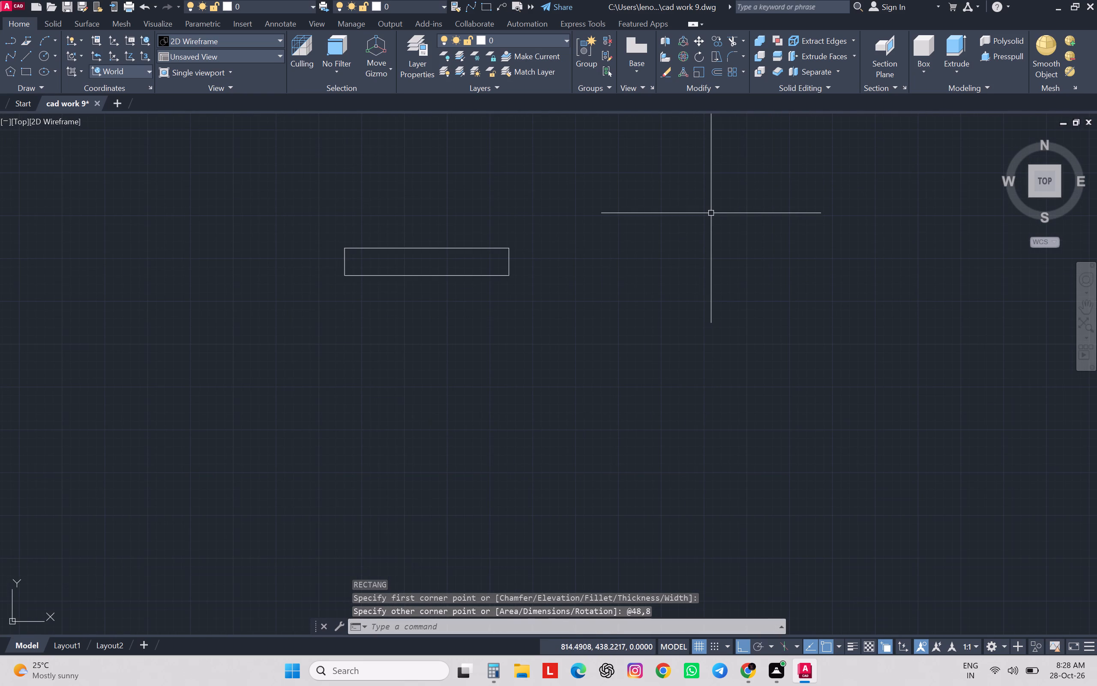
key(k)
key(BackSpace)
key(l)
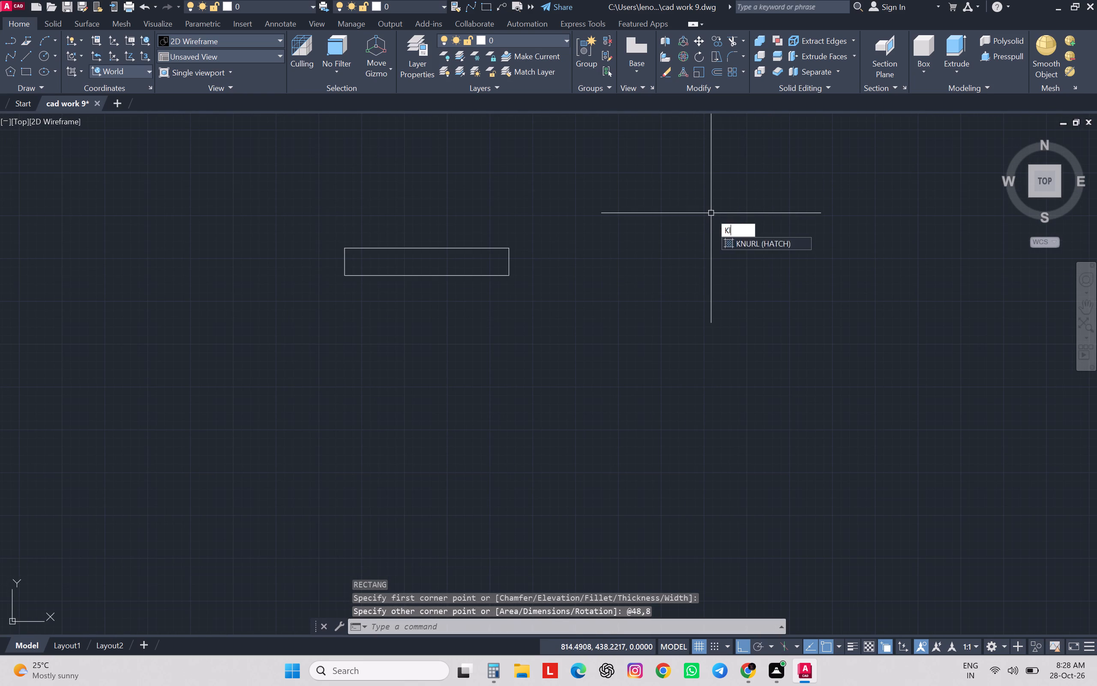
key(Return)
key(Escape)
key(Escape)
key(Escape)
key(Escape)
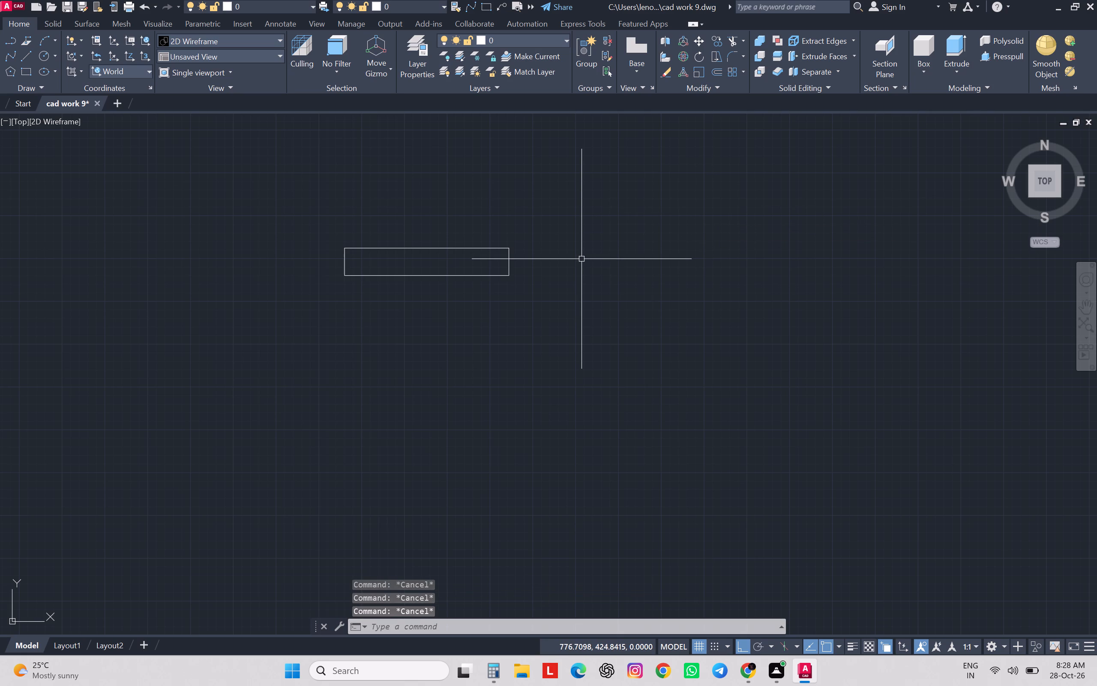
Draw a line lengthwise through the window rectangle, joining the midpoints of its two short sides.
key(l)
key(Return)
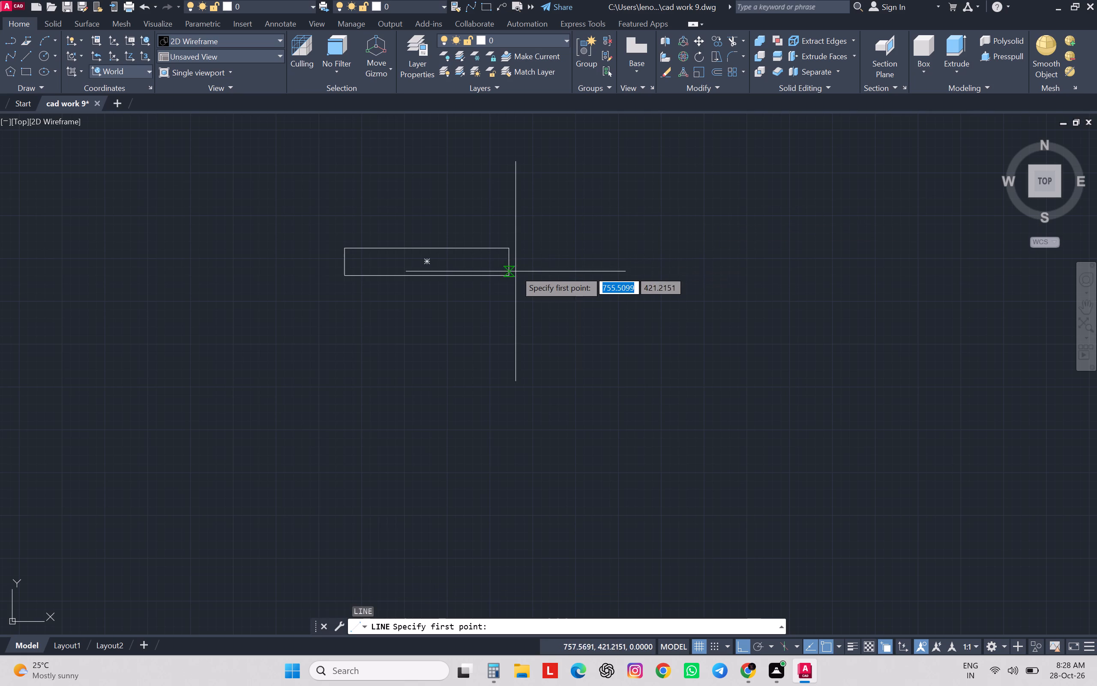
click(511, 263)
click(343, 259)
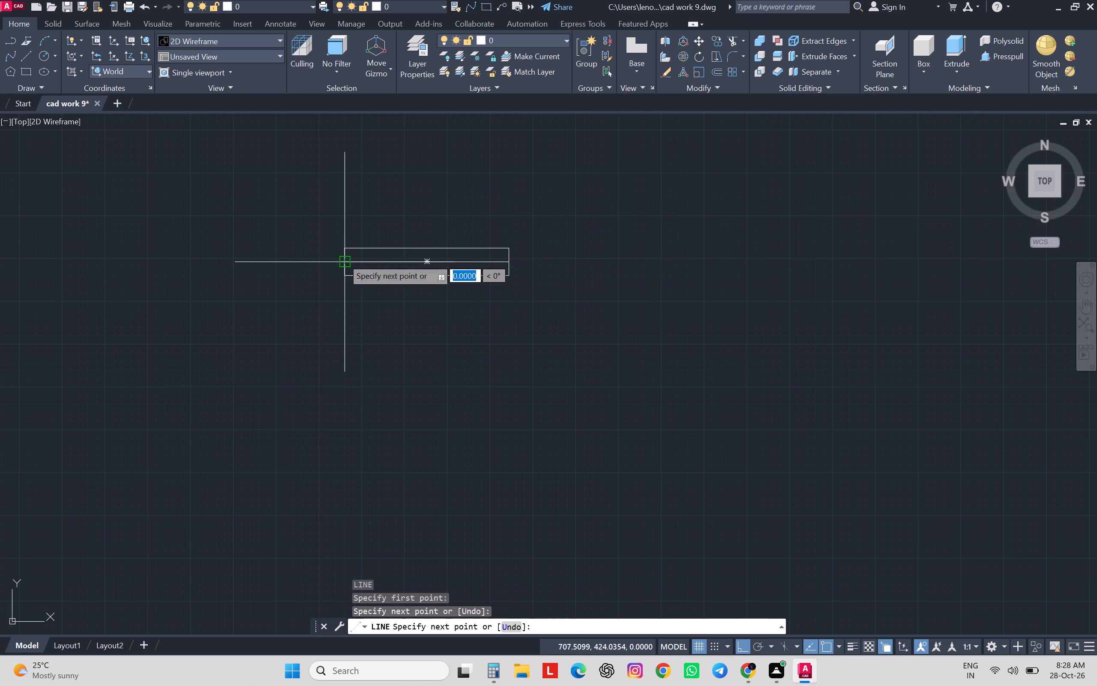
key(Escape)
Convert the window rectangle and its centre line into a block named w.
drag(534, 218, 527, 221)
click(279, 297)
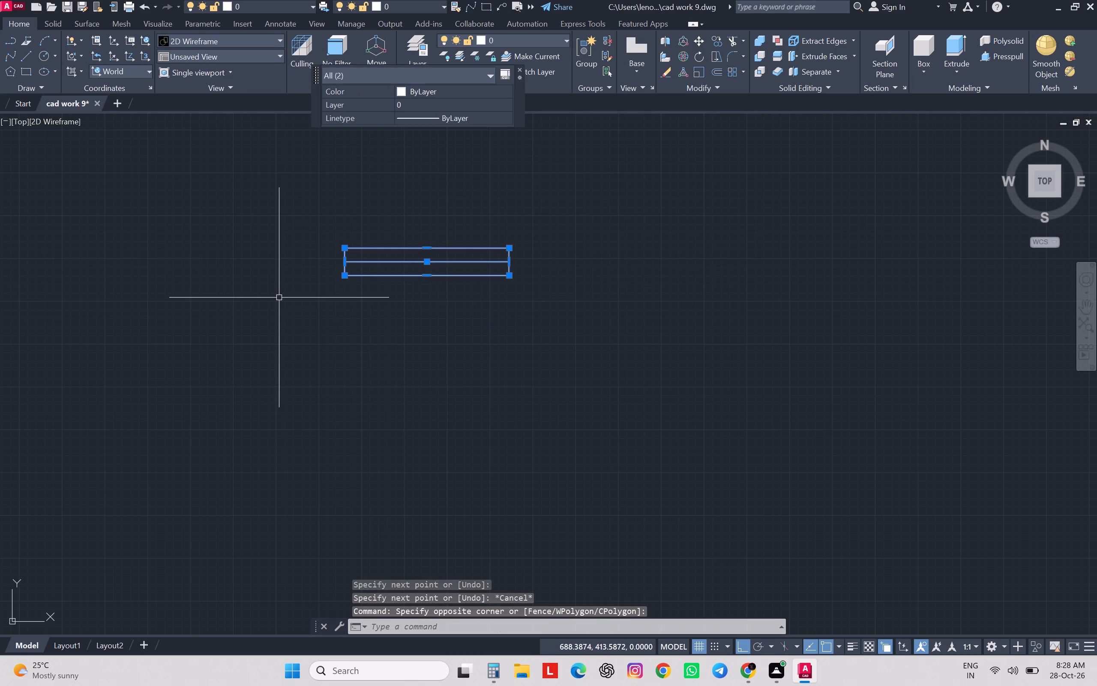
key(b)
key(Return)
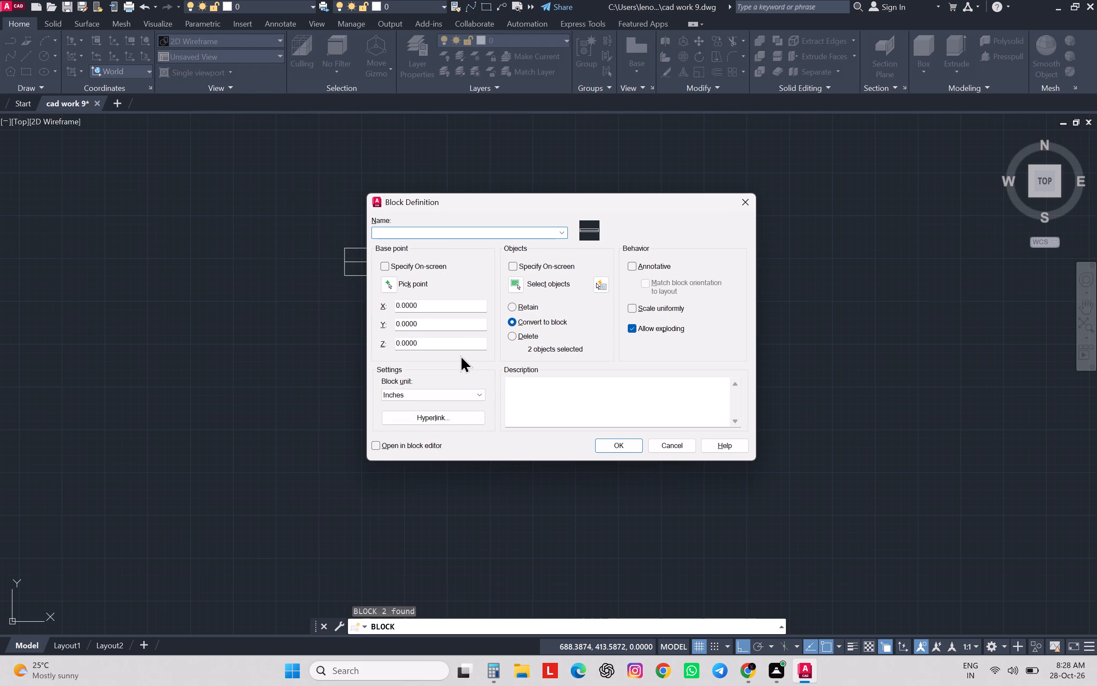
key(w)
key(Return)
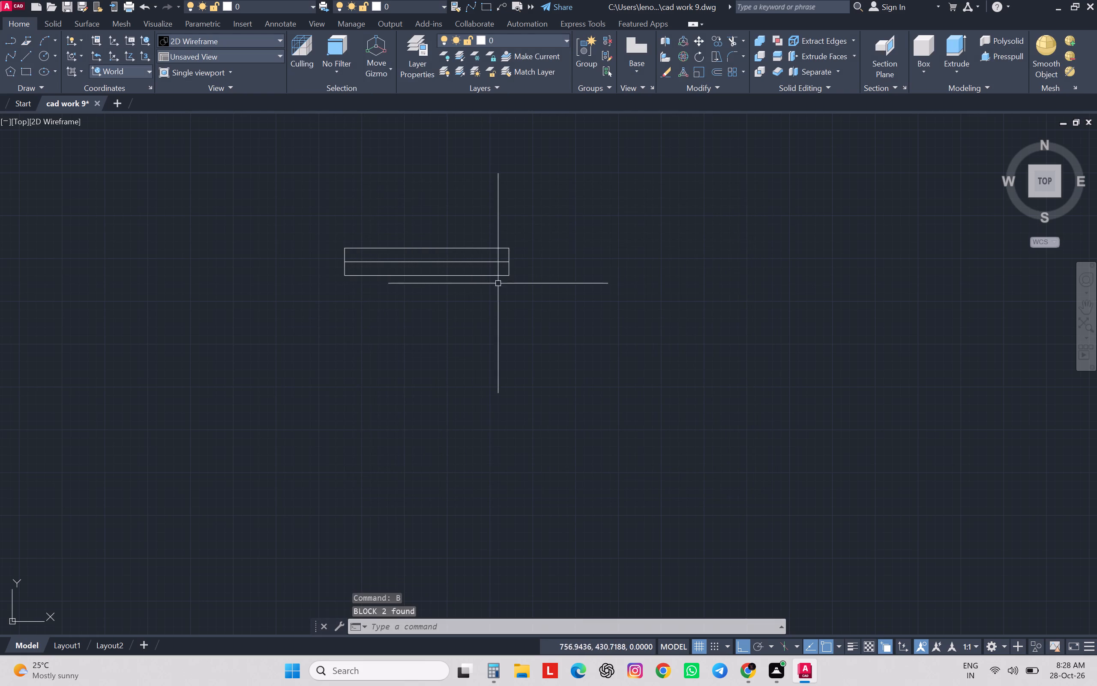
Copy the w window block about 177 inches west, keeping the copy in the empty space north of the floor plan.
click(564, 189)
click(313, 297)
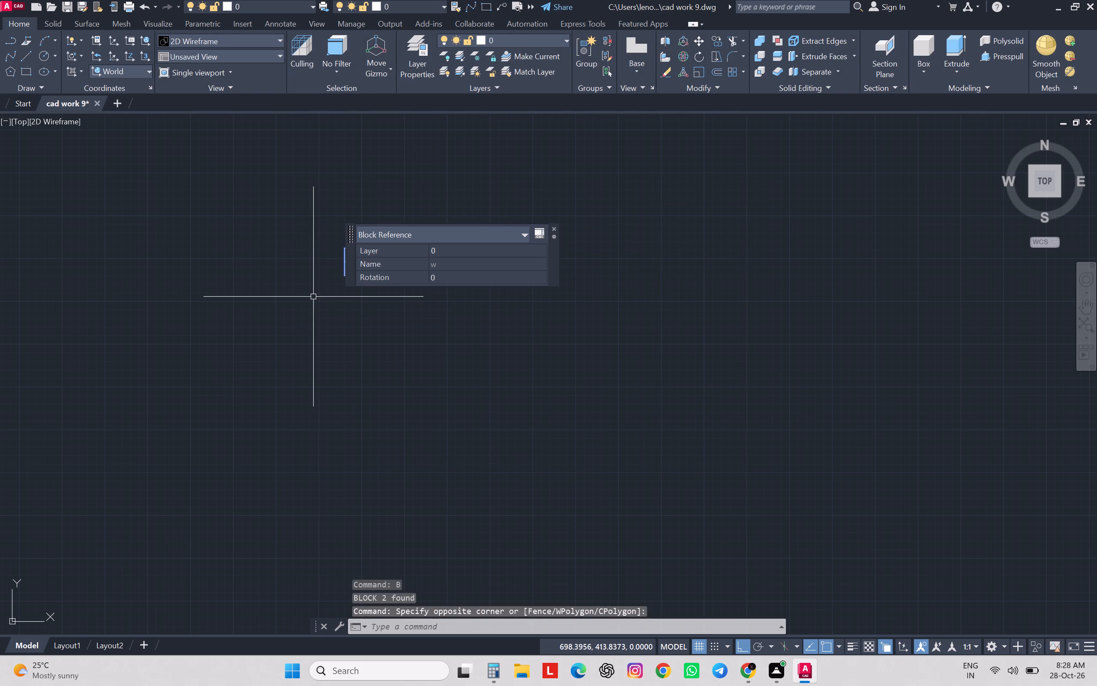
text(co)
key(Return)
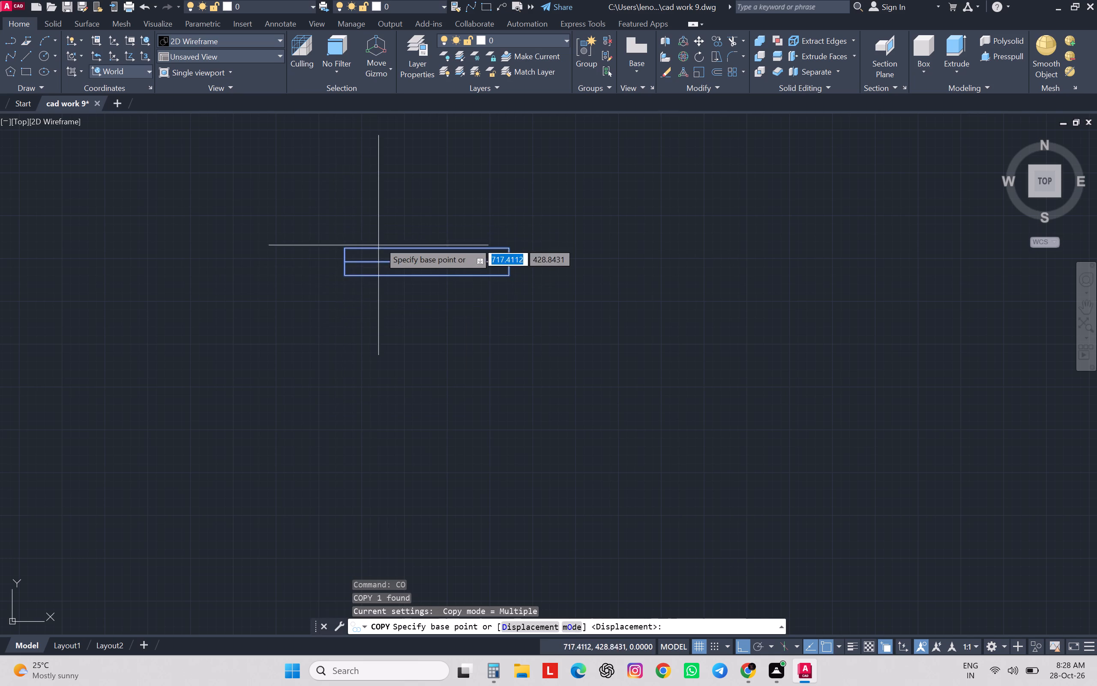
click(425, 249)
scroll(429, 250, down, 6)
scroll(303, 295, up, 1)
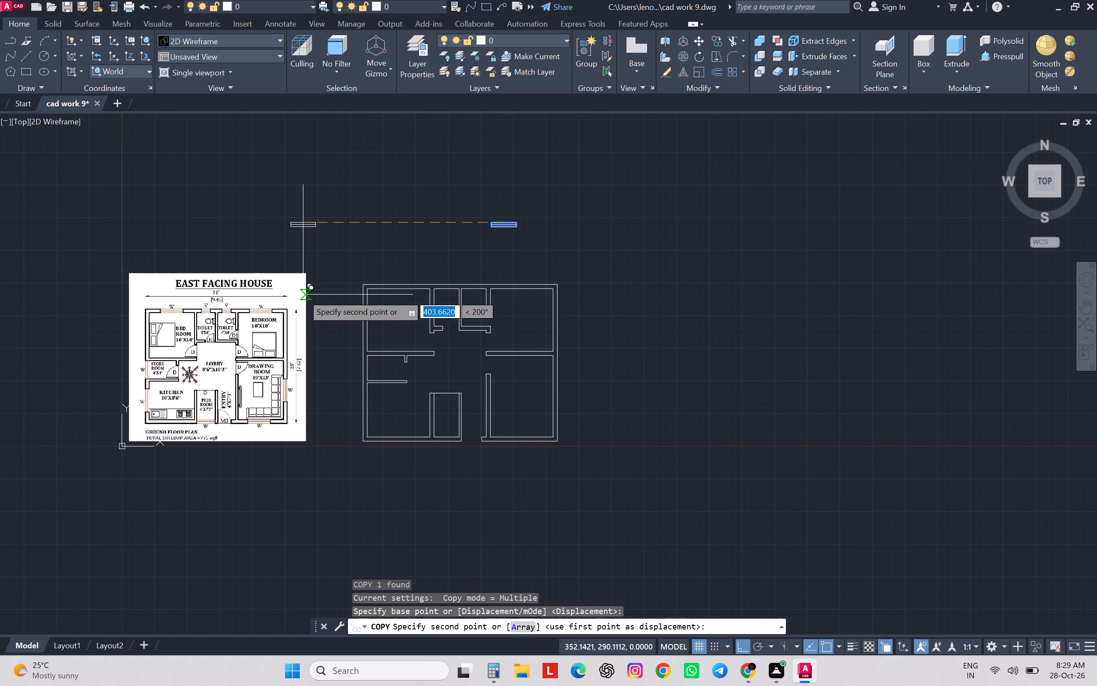
scroll(398, 295, up, 2)
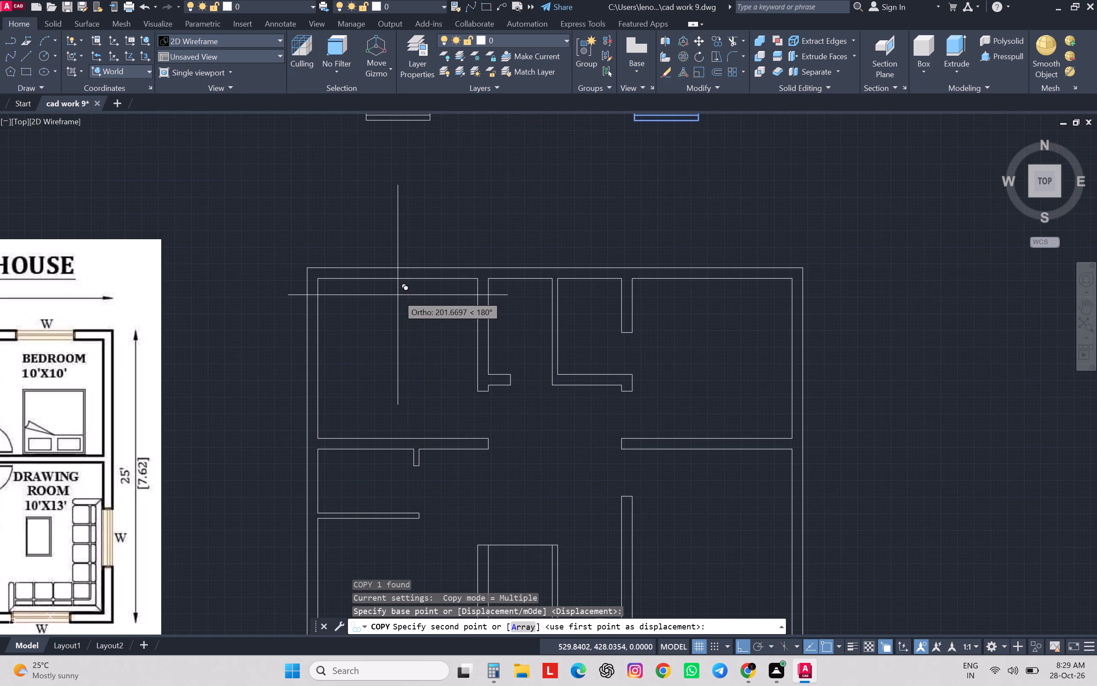
click(431, 246)
middle_drag(431, 246, 427, 339)
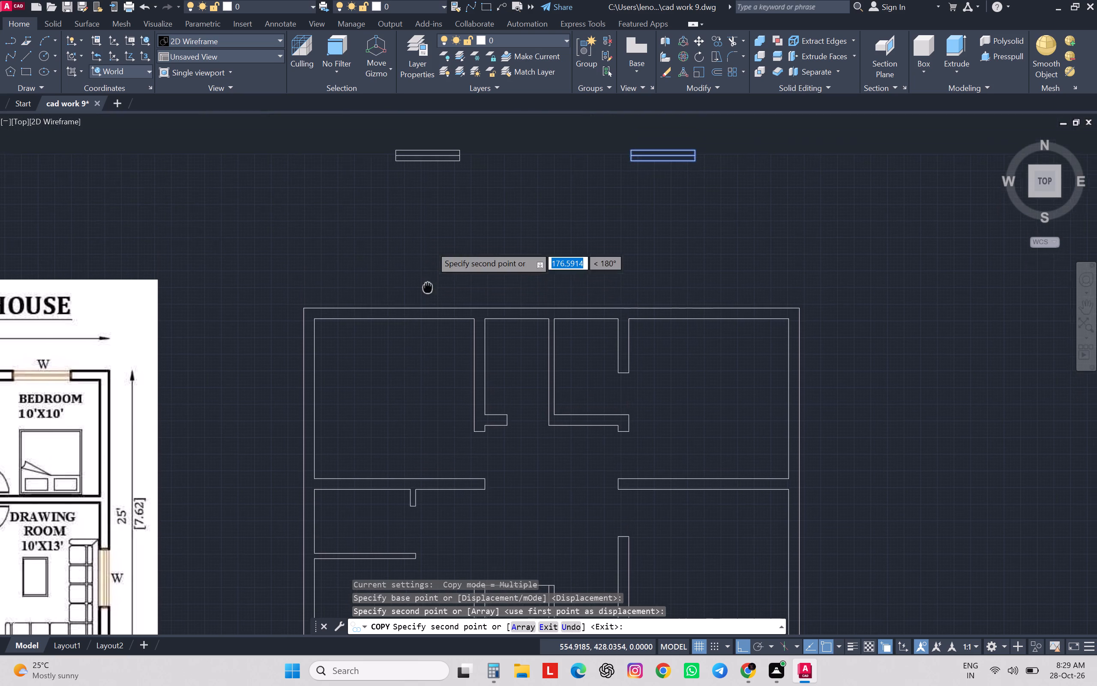
middle_drag(427, 339, 427, 337)
key(Escape)
Copy the western spare window block by its lower midpoint onto the middle of the north wall of both bedrooms.
click(502, 193)
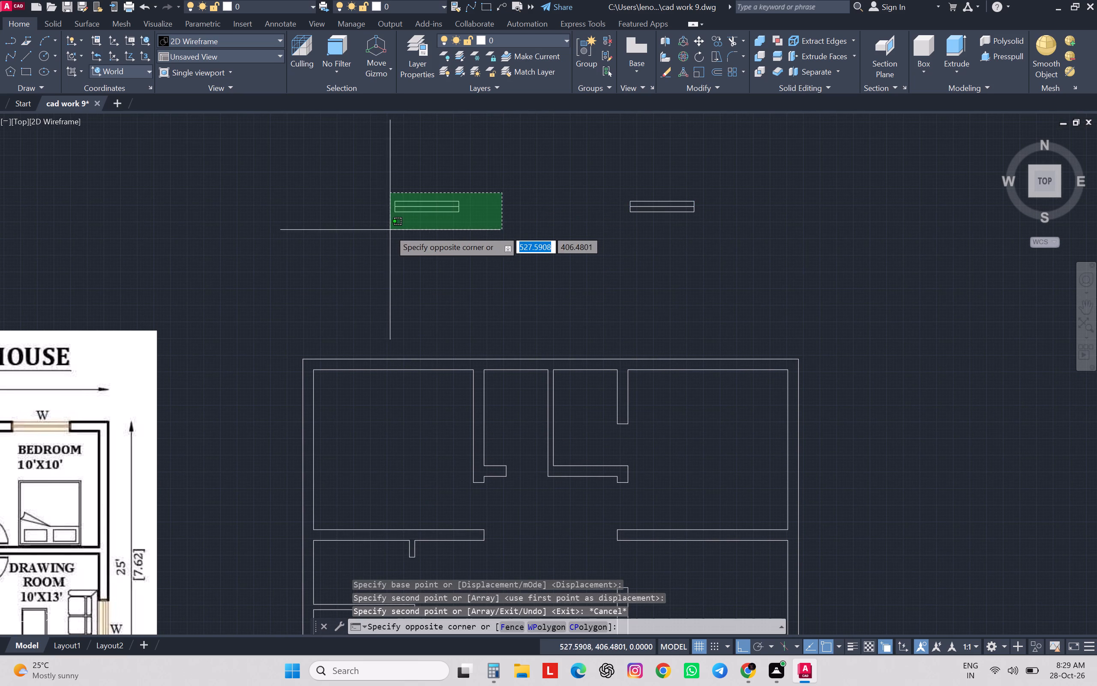
click(377, 227)
text(co)
key(Return)
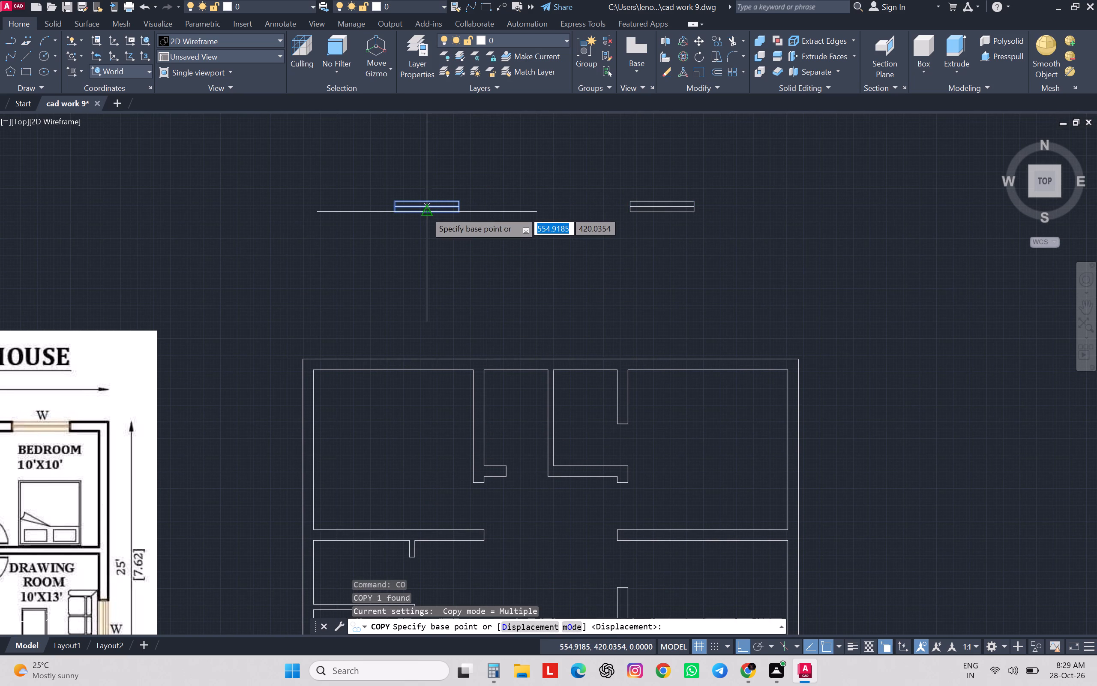
click(426, 211)
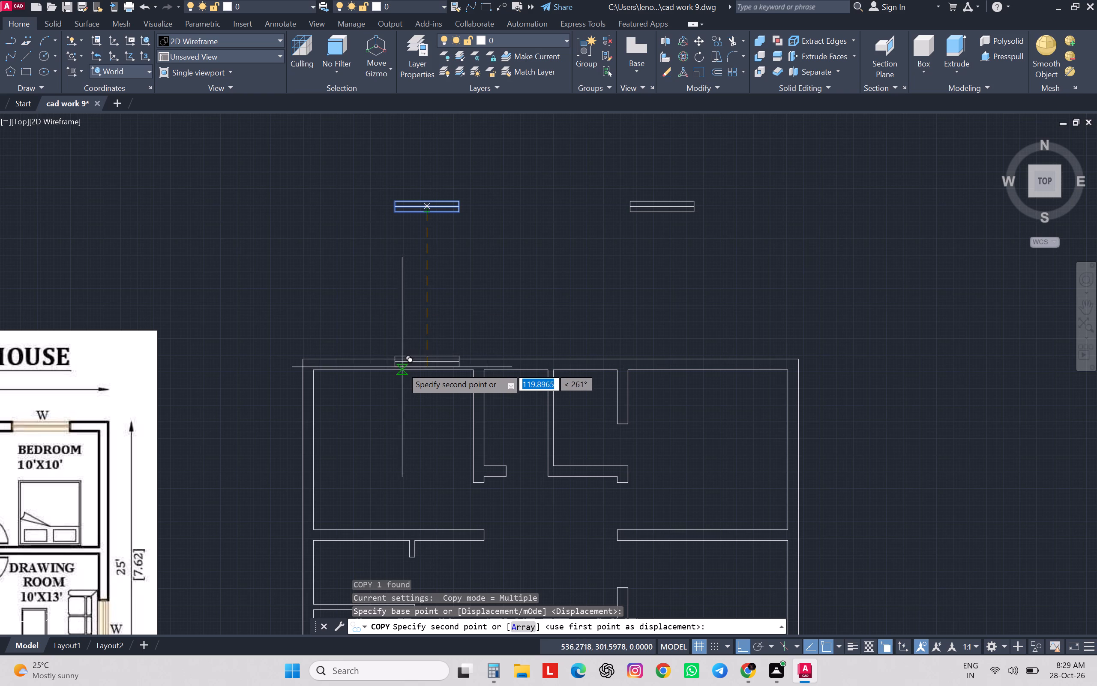
click(394, 369)
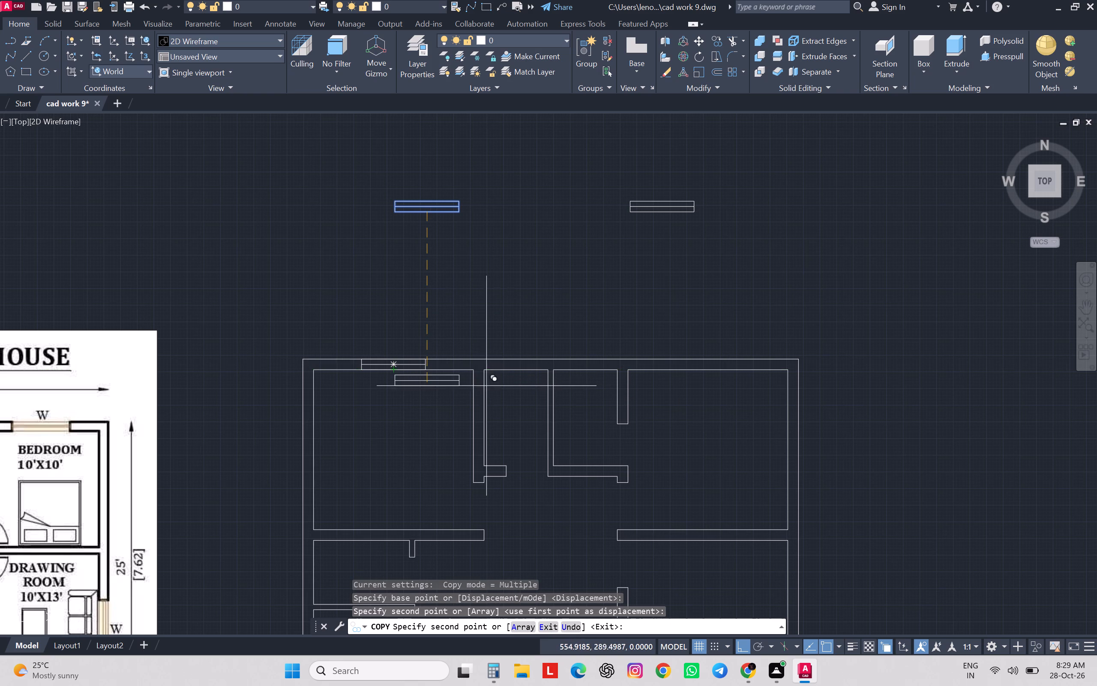
click(708, 371)
Place one more copy of the window block in the empty space south of the floor plan, directly below the source block.
scroll(753, 301, down, 1)
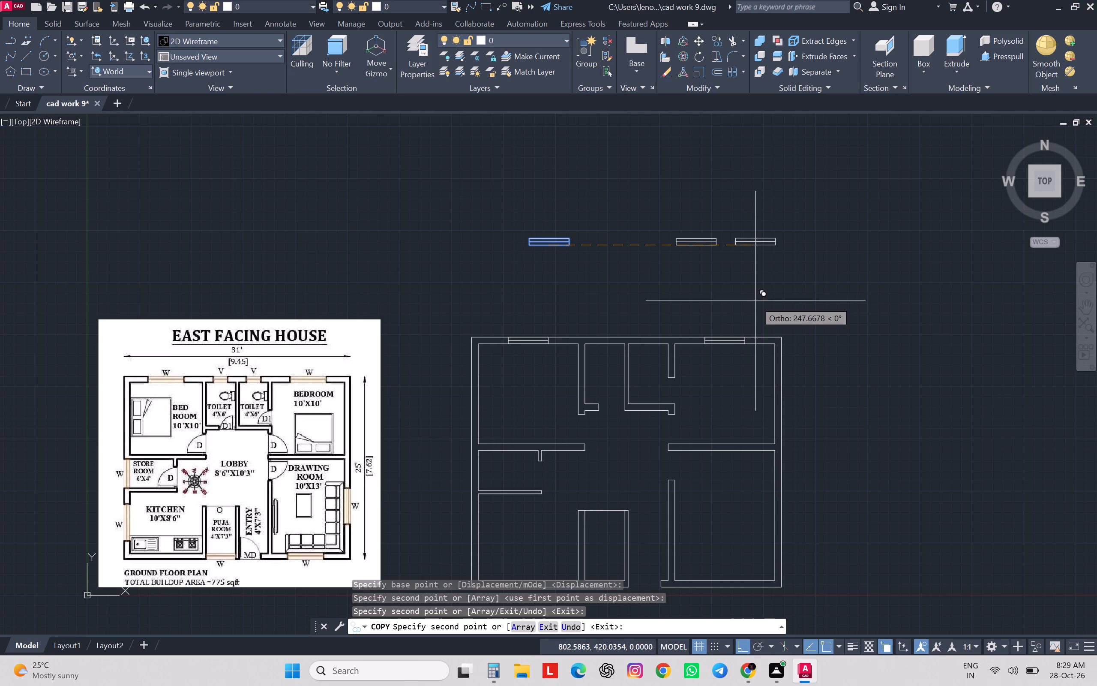
scroll(775, 300, down, 1)
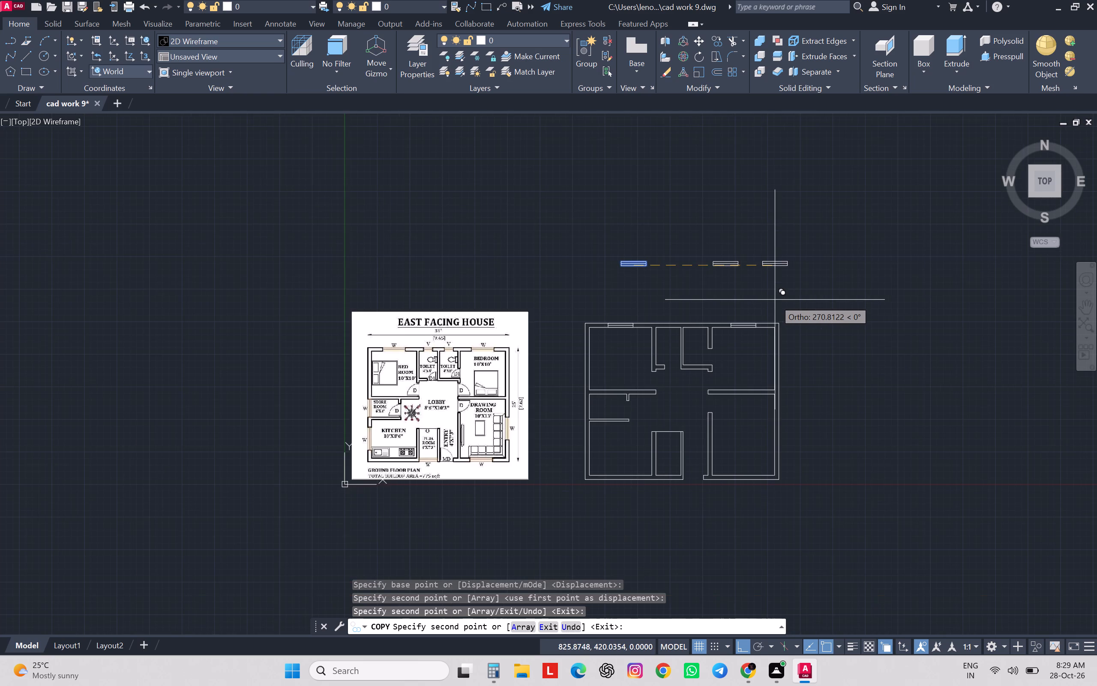
scroll(775, 300, down, 2)
scroll(771, 408, up, 2)
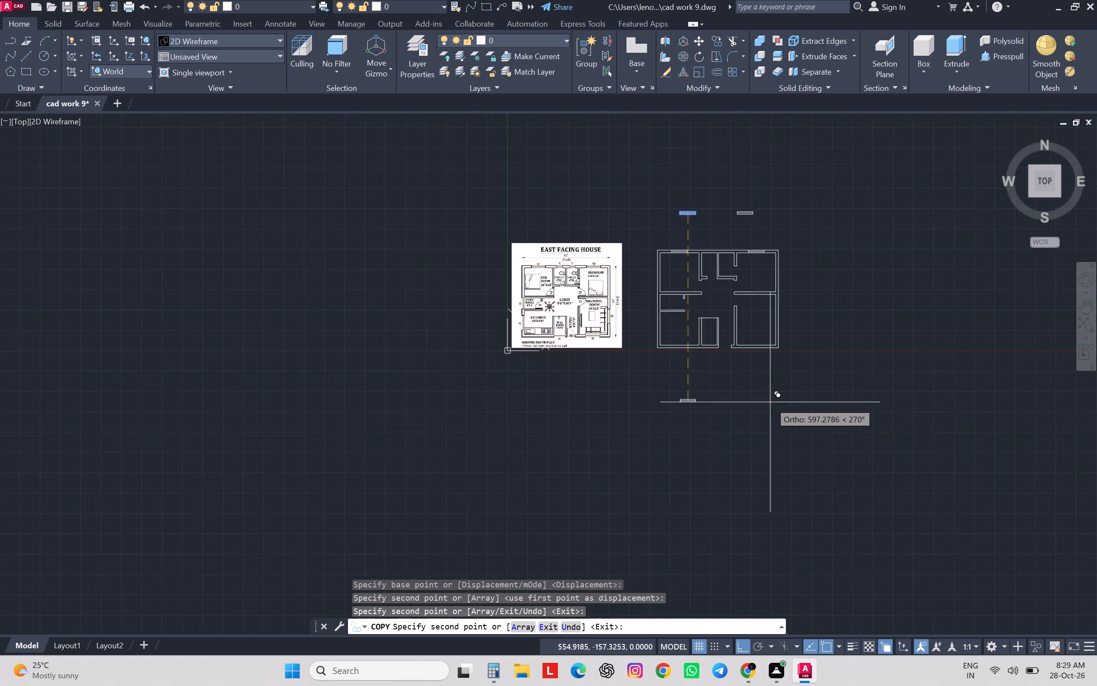
click(731, 362)
key(Escape)
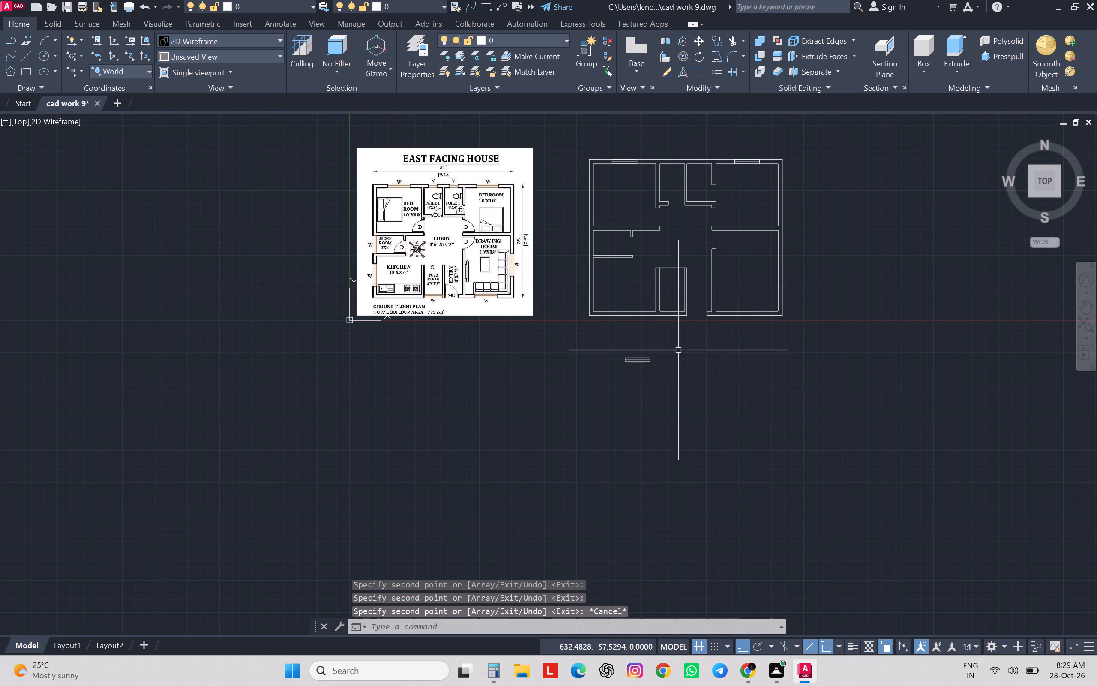
Rotate the window block south of the plan by 90 degrees about the midpoint of its west short side.
click(678, 350)
click(540, 384)
text(ro)
key(Return)
scroll(620, 355, up, 2)
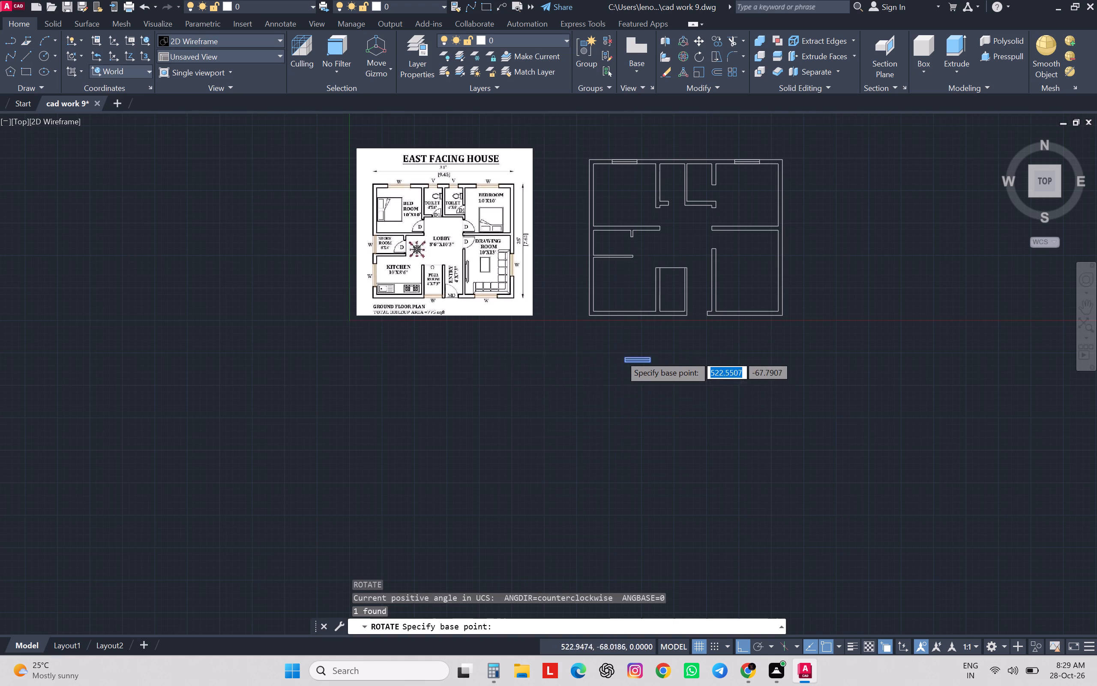
scroll(620, 355, up, 1)
click(632, 369)
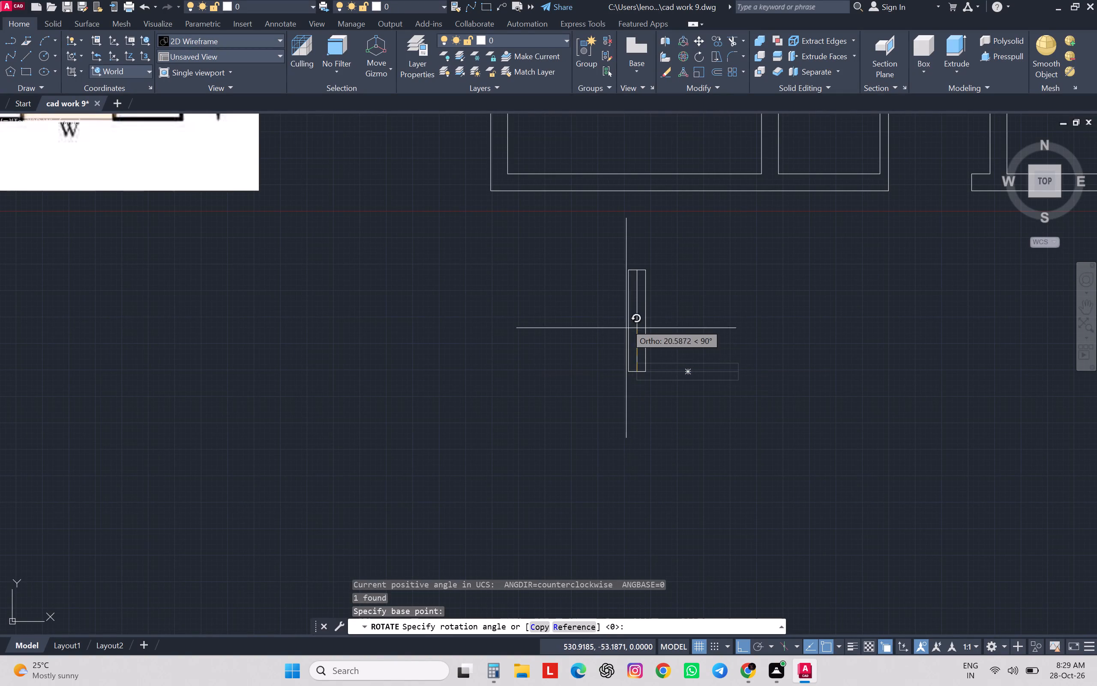
click(628, 308)
Copy the vertical window block by its east side's midpoint to the middle of the kitchen's west inner wall line.
click(689, 280)
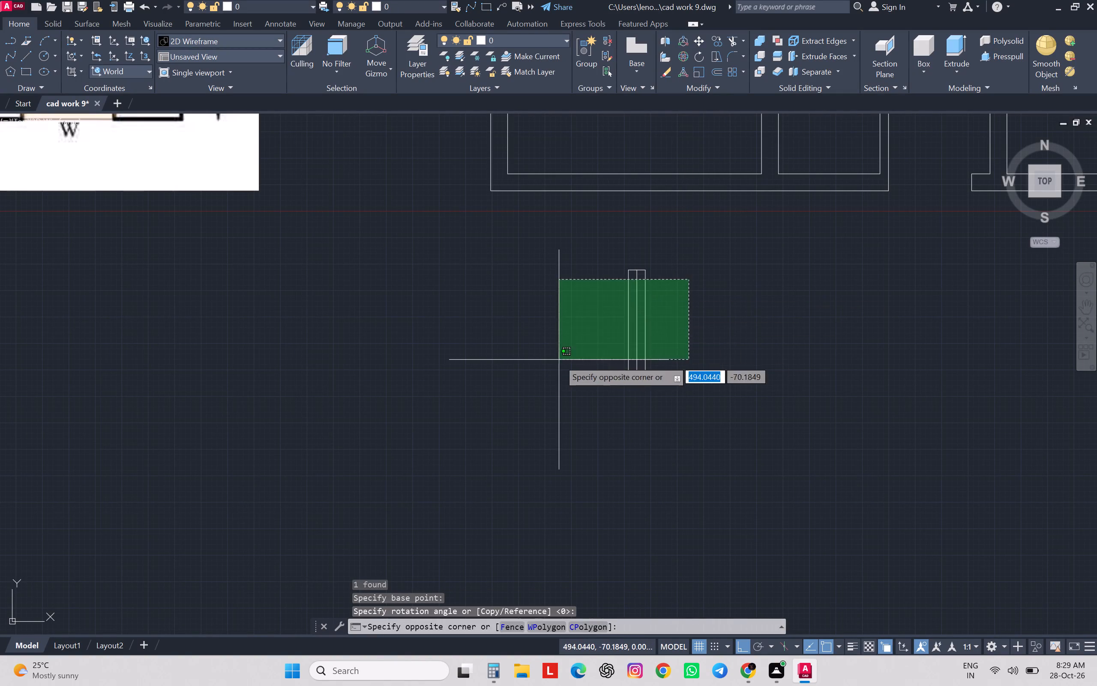
click(559, 360)
text(co)
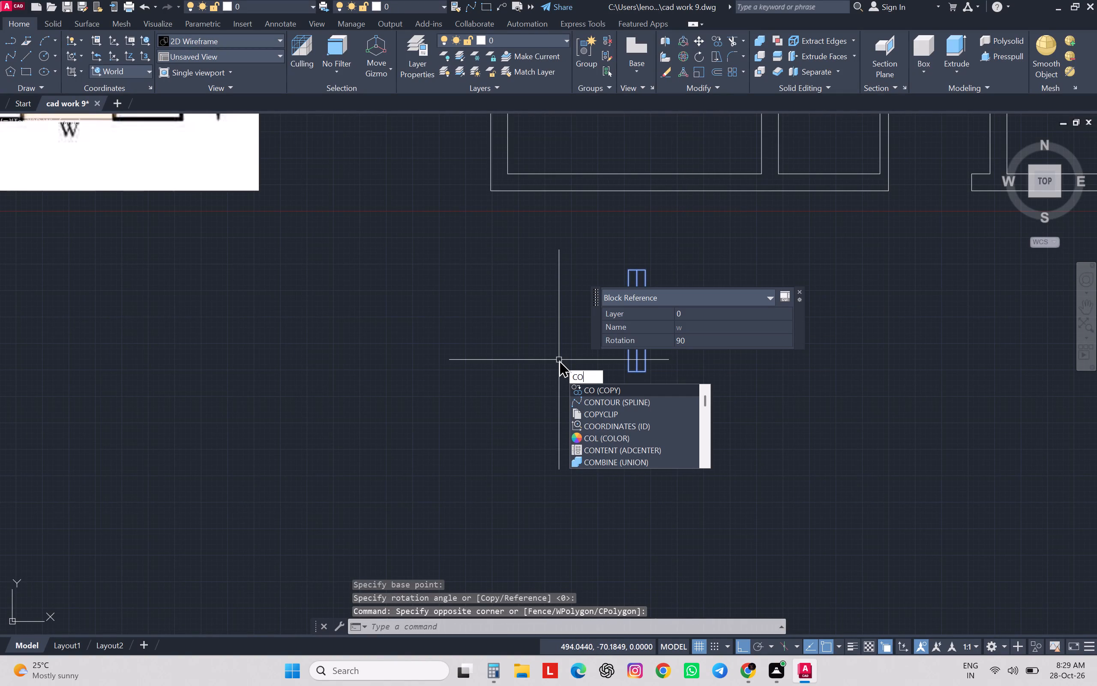
key(Return)
scroll(710, 316, down, 1)
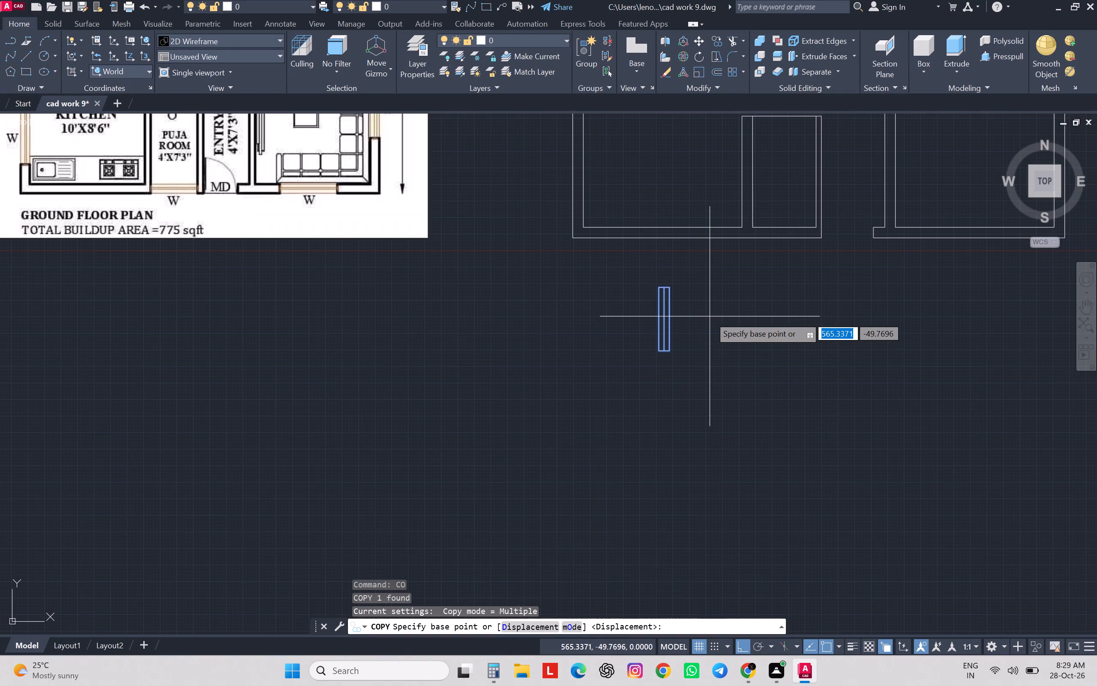
click(671, 323)
middle_drag(671, 322, 671, 439)
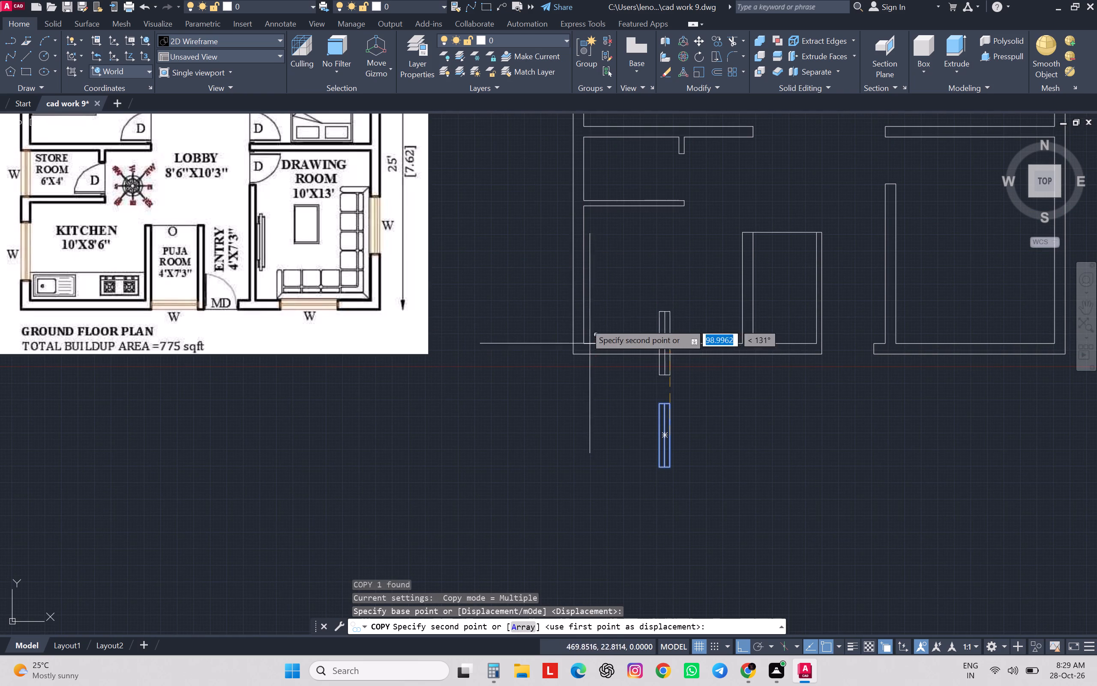
click(581, 274)
Place another copy of the vertical window at the midpoint of the store room's west inner wall line.
middle_drag(581, 274, 592, 289)
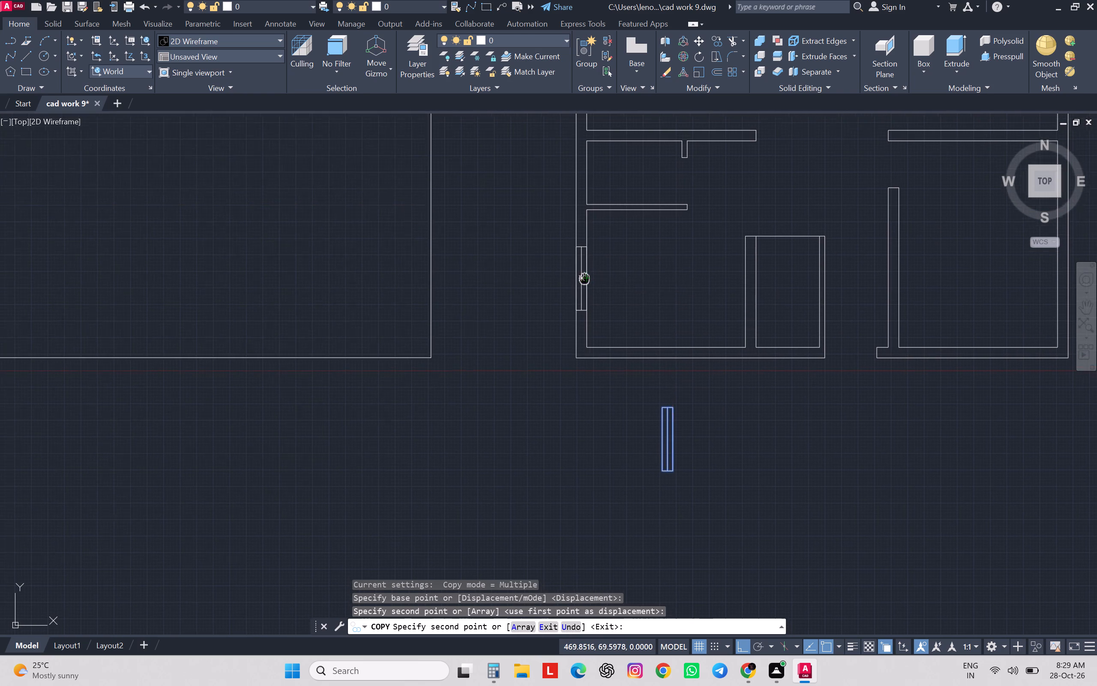
middle_drag(592, 289, 749, 373)
scroll(747, 372, down, 1)
middle_drag(747, 372, 731, 427)
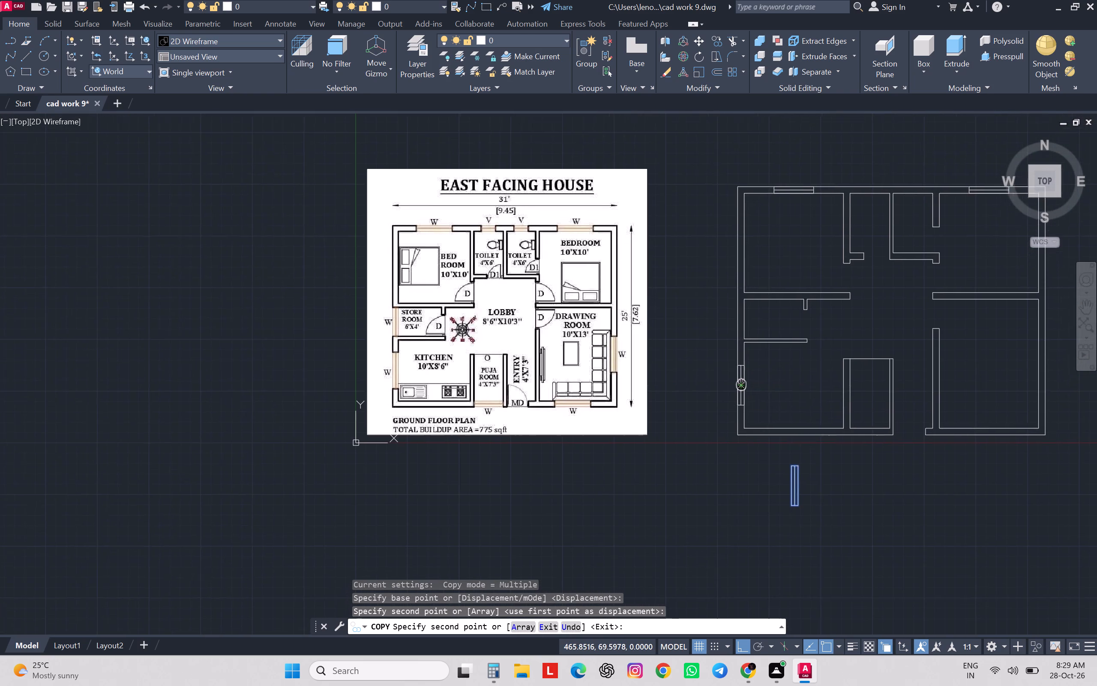
middle_drag(731, 427, 731, 429)
scroll(707, 356, up, 3)
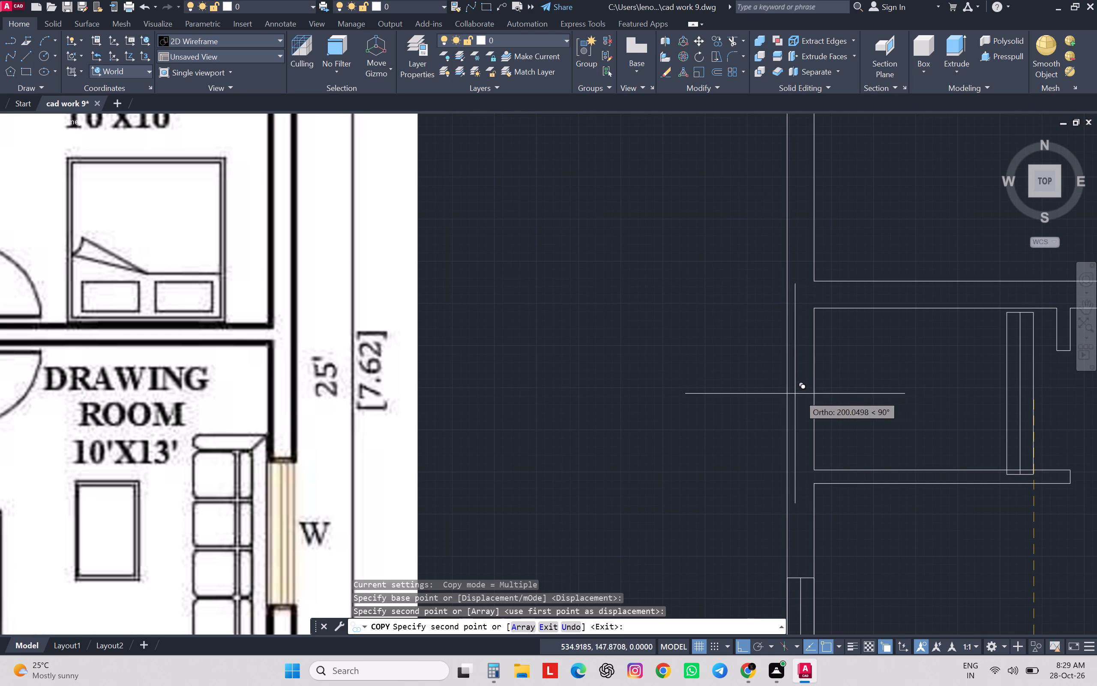
click(812, 394)
scroll(812, 394, down, 2)
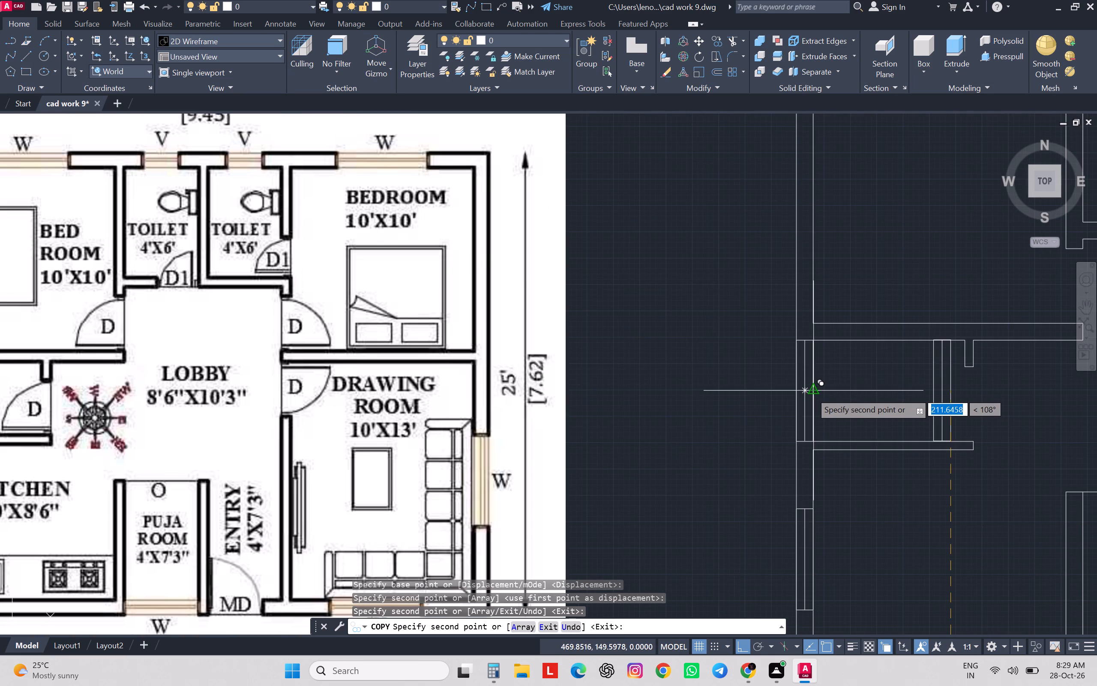
scroll(811, 392, down, 1)
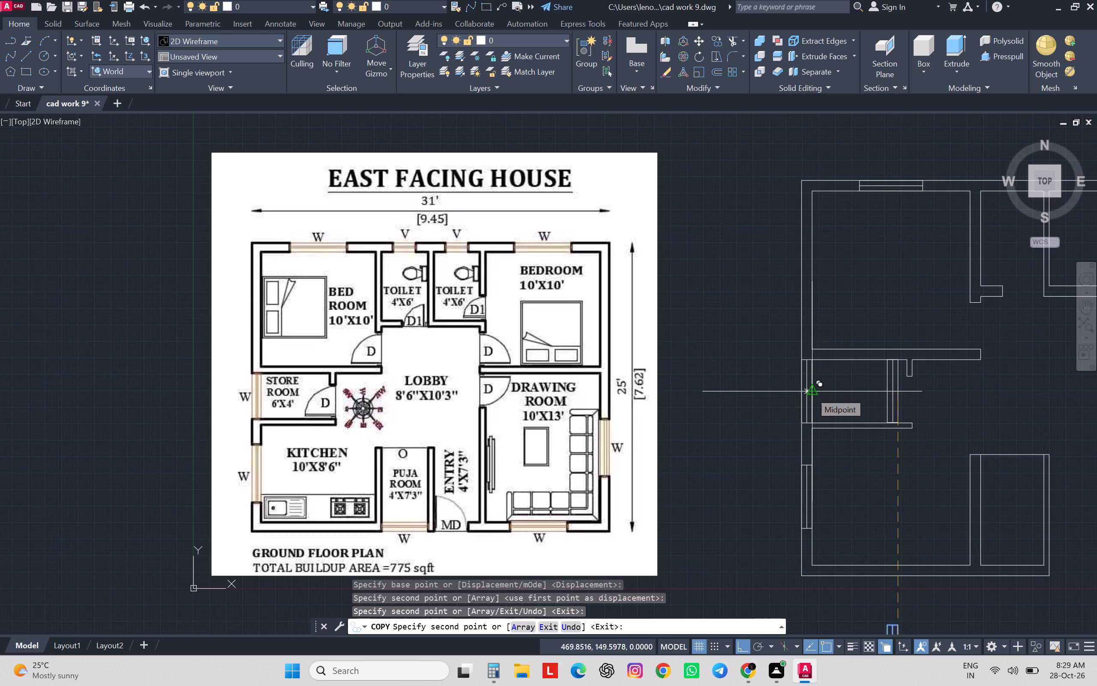
middle_drag(867, 389, 395, 314)
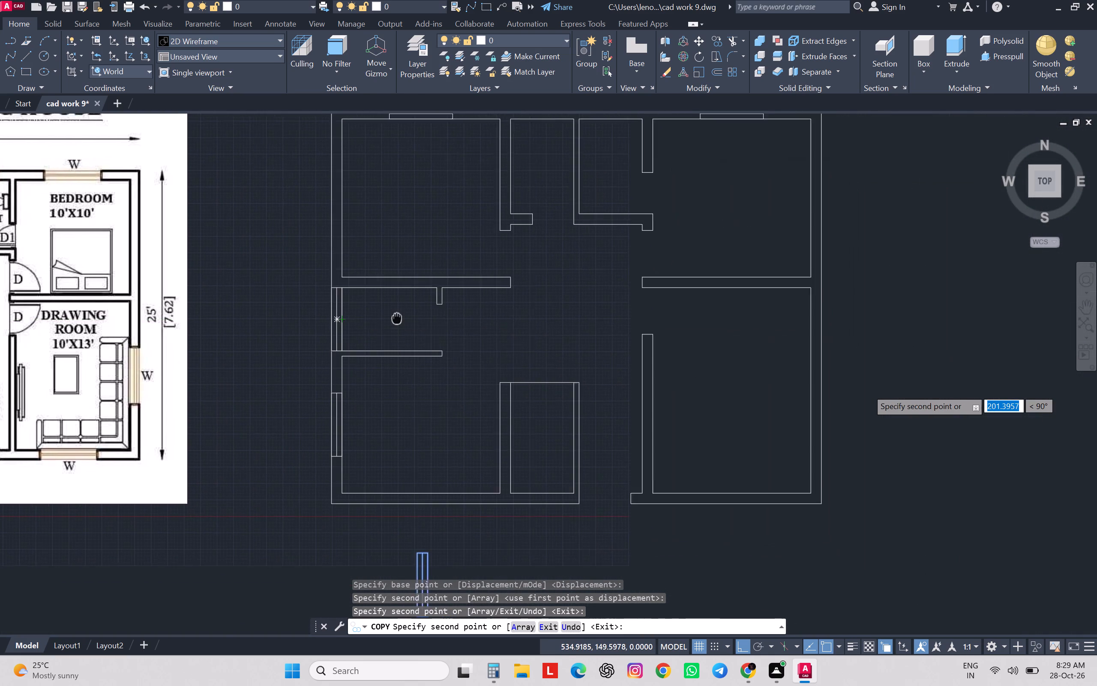
middle_drag(395, 314, 390, 282)
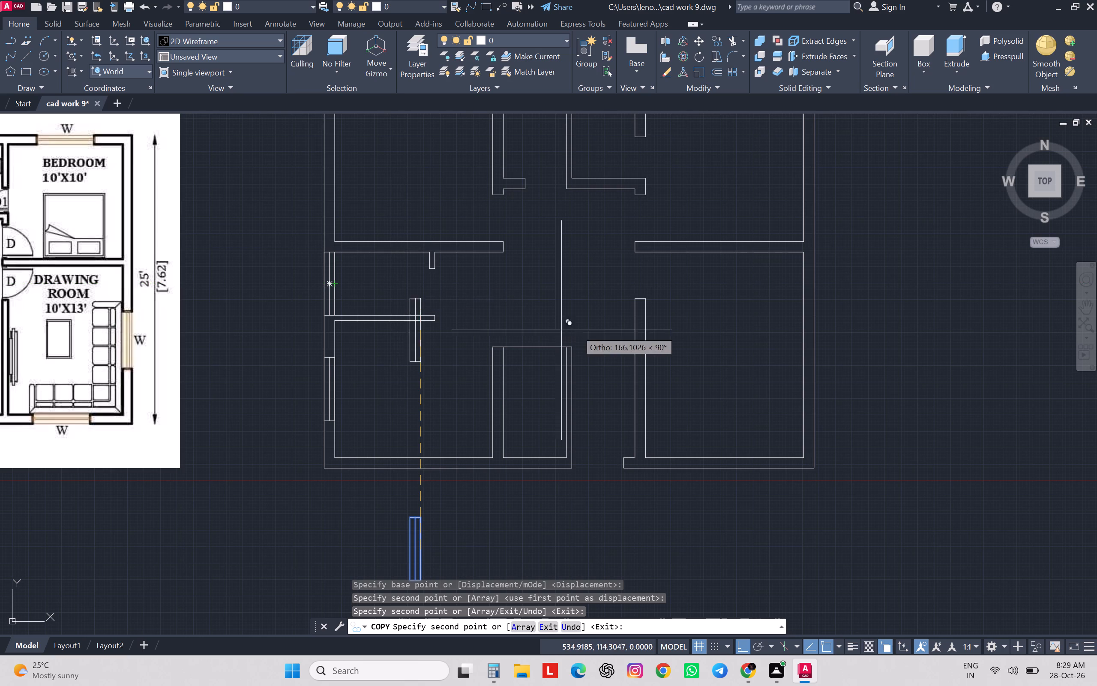
key(Escape)
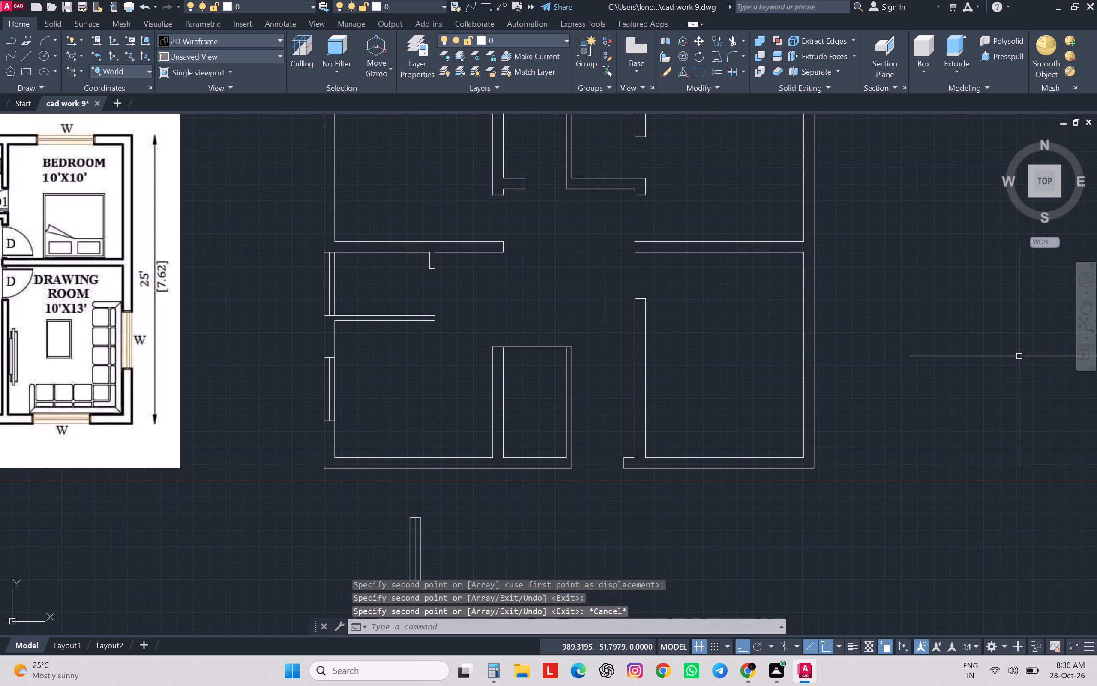
Copy the vertical window block south of the plan by its west side's midpoint to the middle of the drawing room's east inner wall line.
middle_drag(440, 500, 449, 454)
click(449, 454)
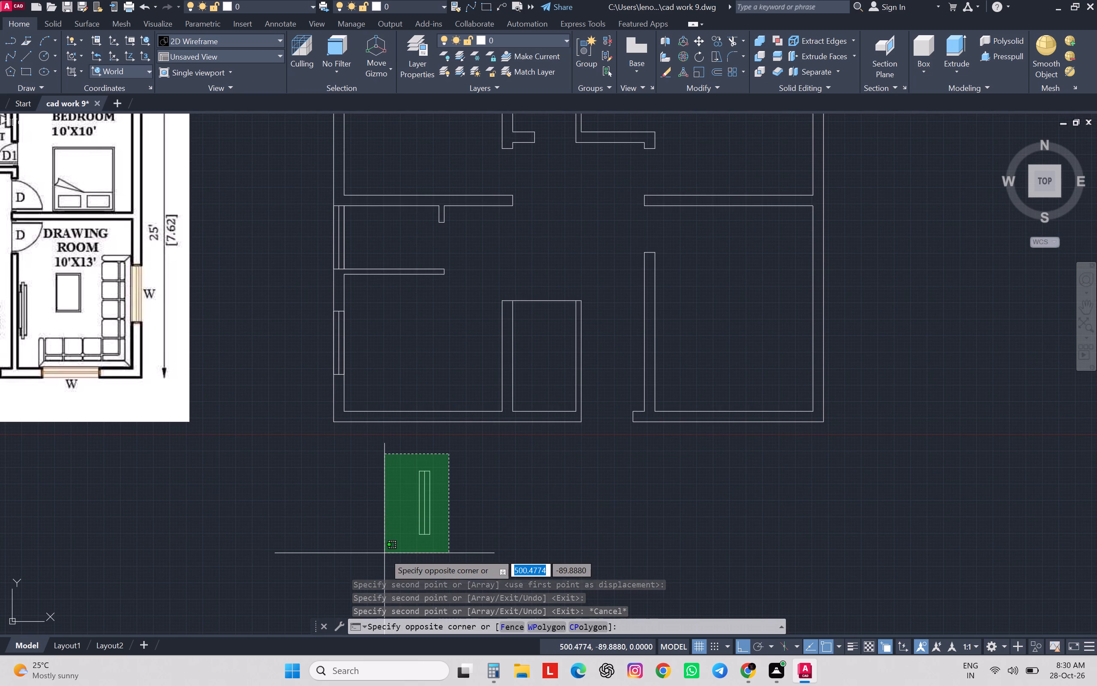
click(384, 553)
key(c)
key(o)
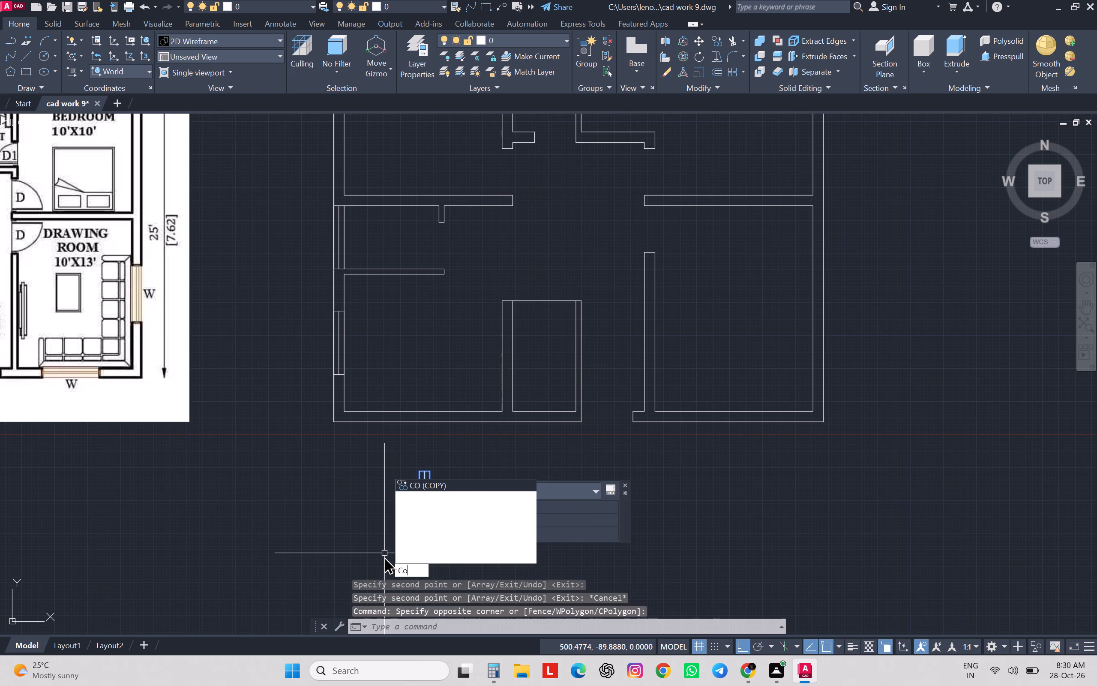
key(Return)
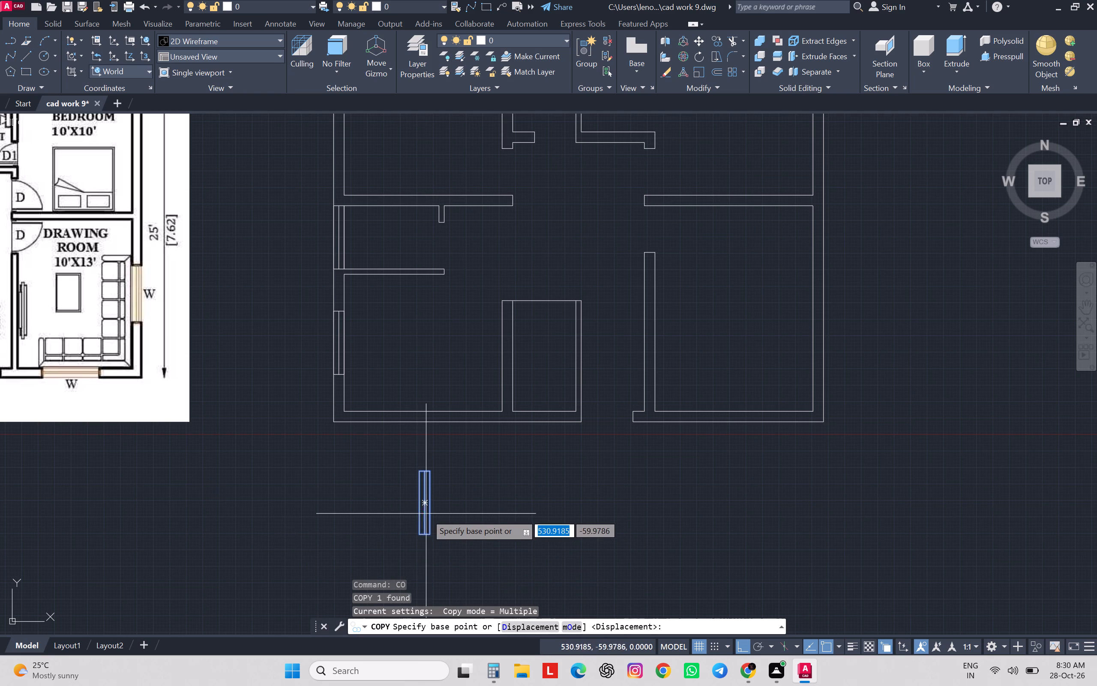
scroll(426, 514, up, 2)
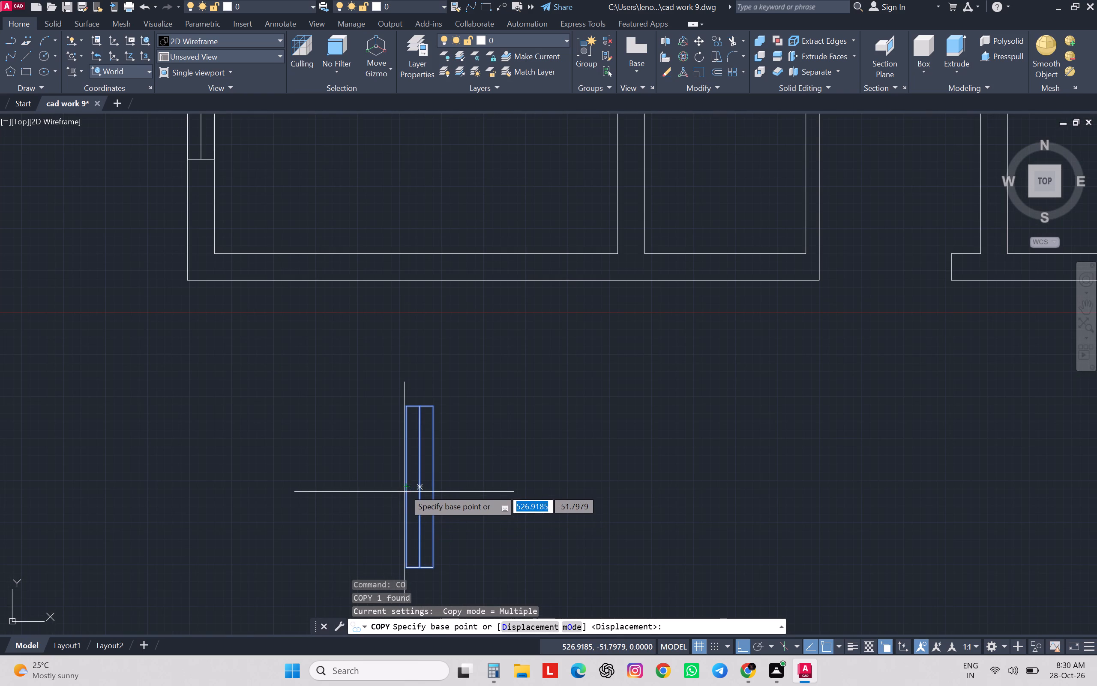
click(405, 489)
scroll(405, 489, down, 4)
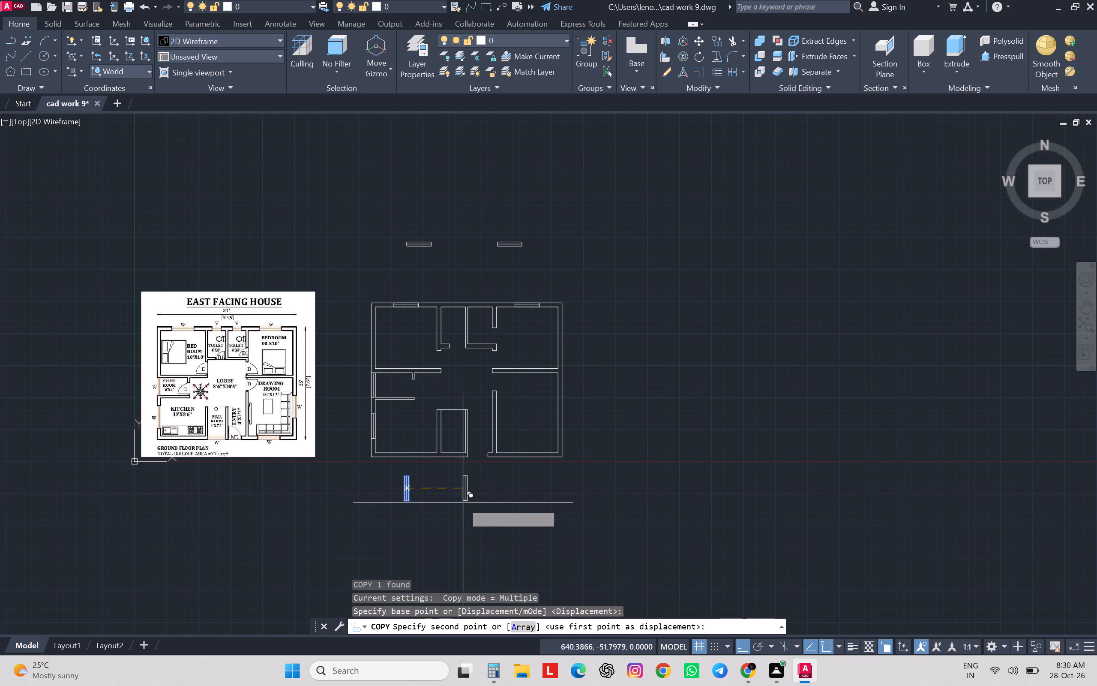
scroll(558, 412, up, 1)
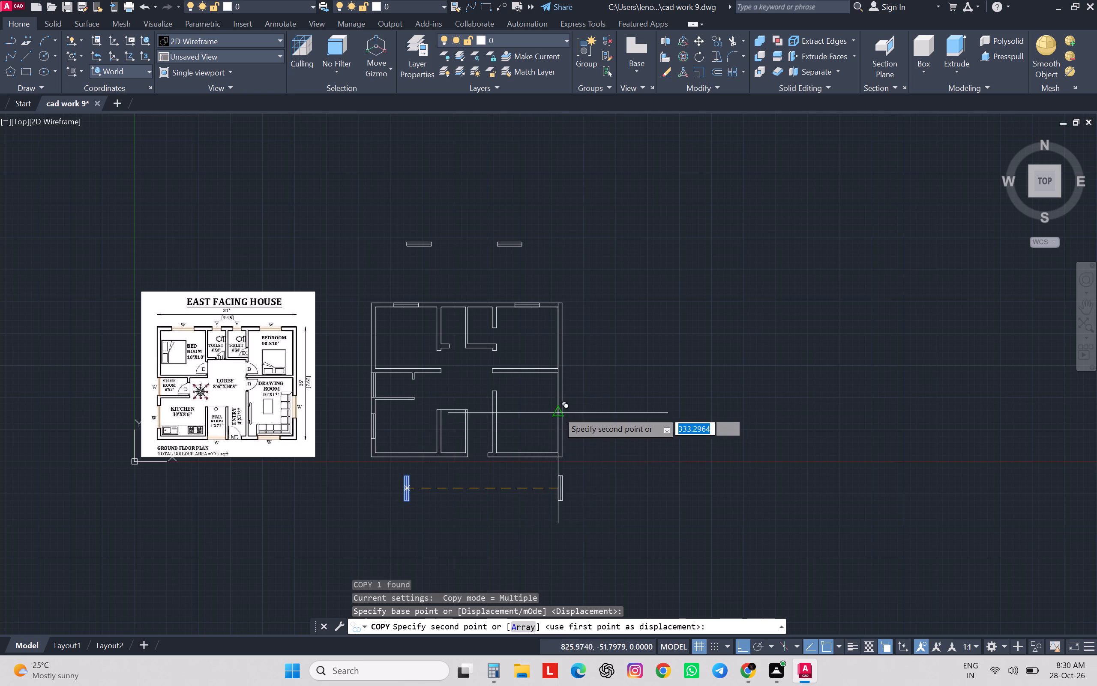
scroll(558, 412, up, 3)
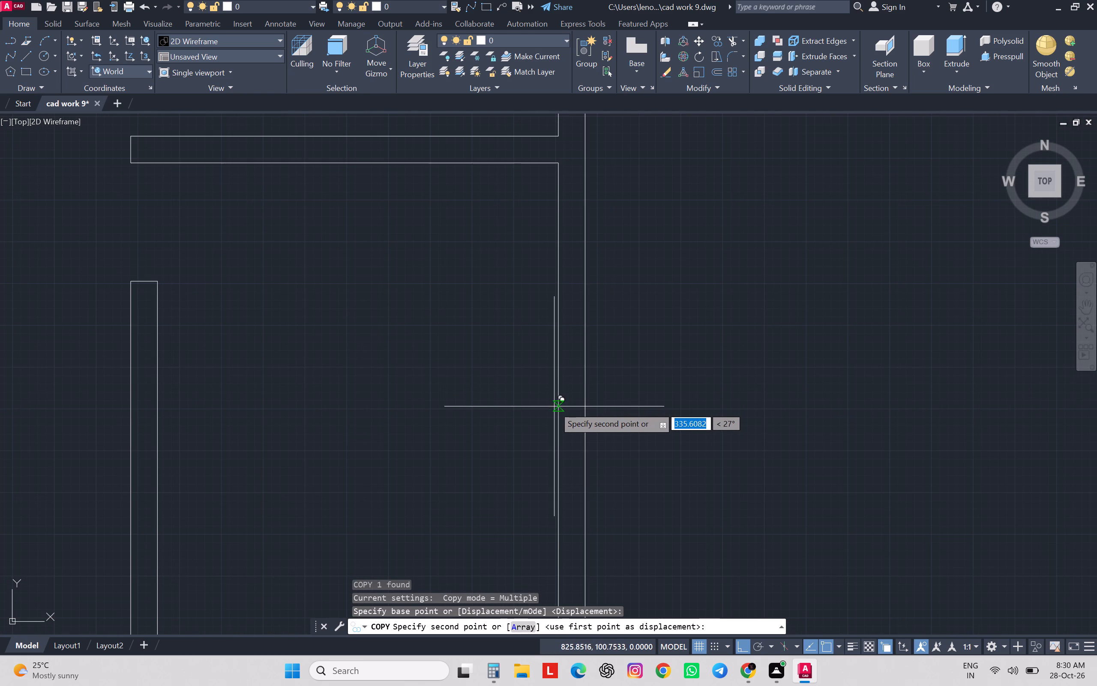
scroll(555, 417, down, 1)
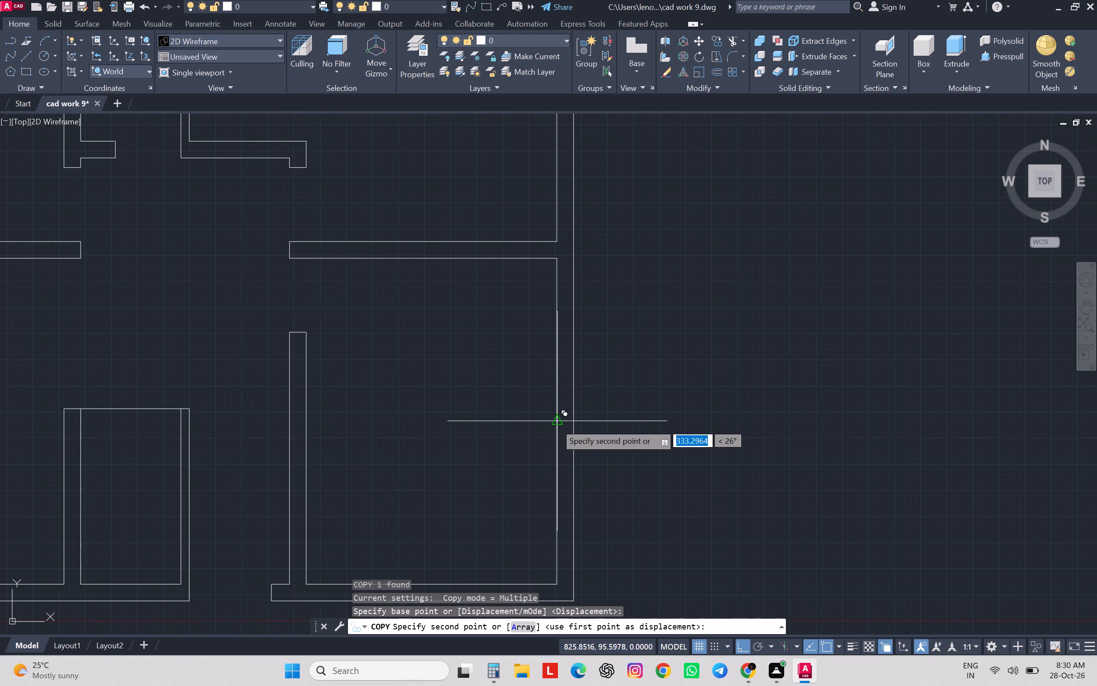
click(556, 424)
scroll(652, 418, down, 3)
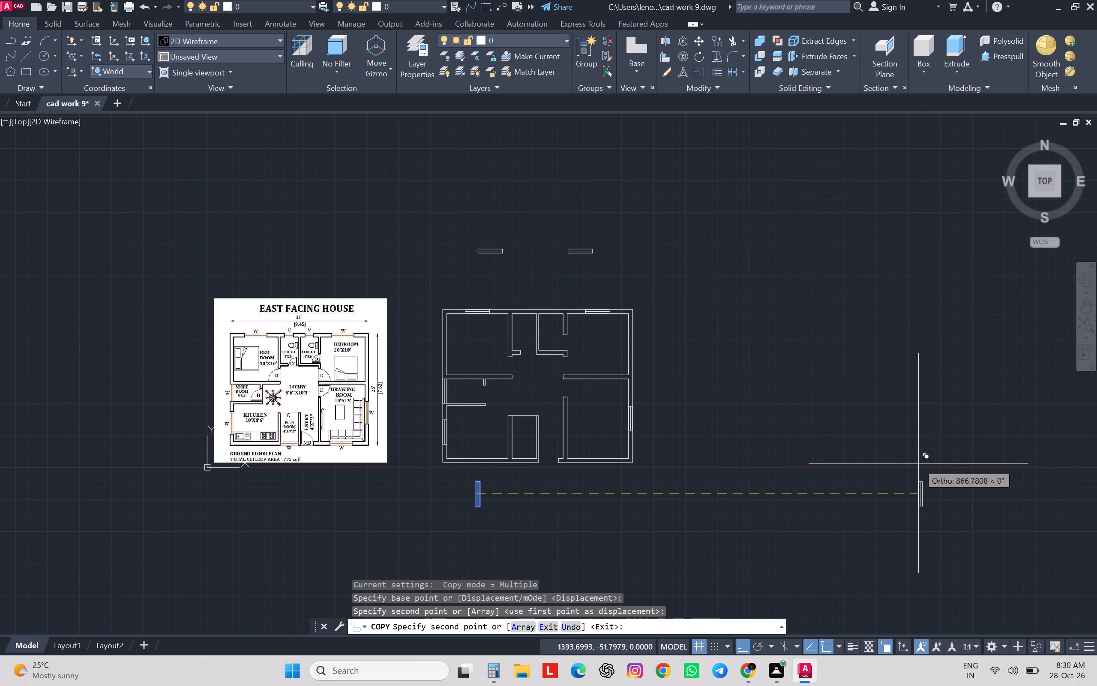
key(Escape)
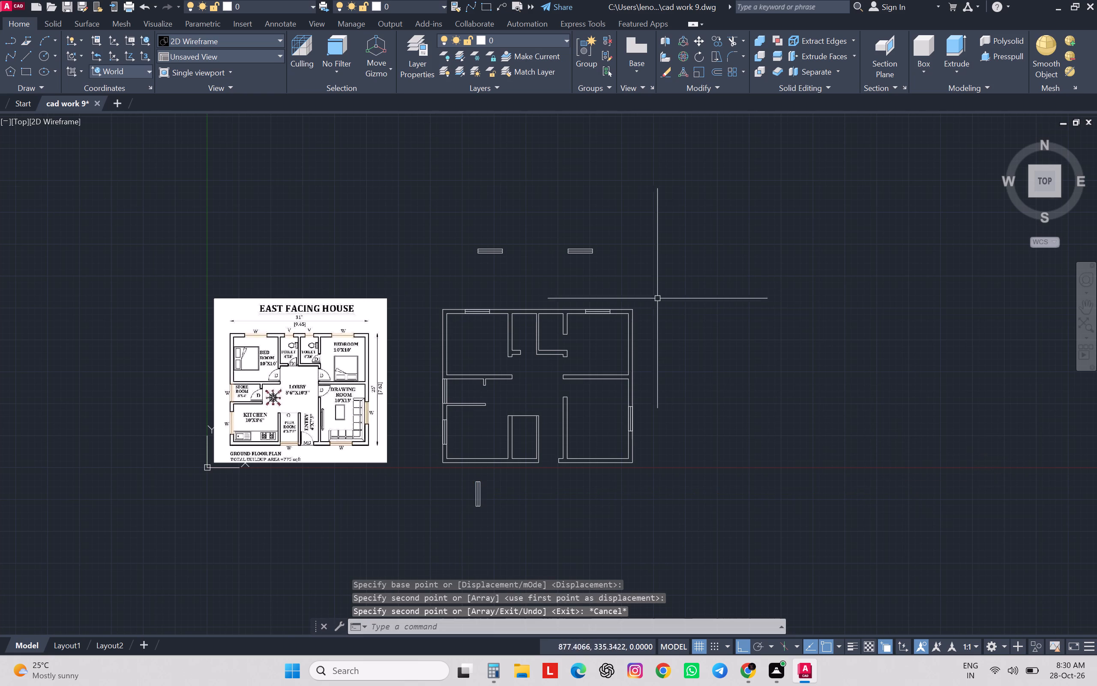
Copy the eastern horizontal window block north of the plan by its north side's midpoint to the middle of the drawing room's south inner wall line.
click(610, 228)
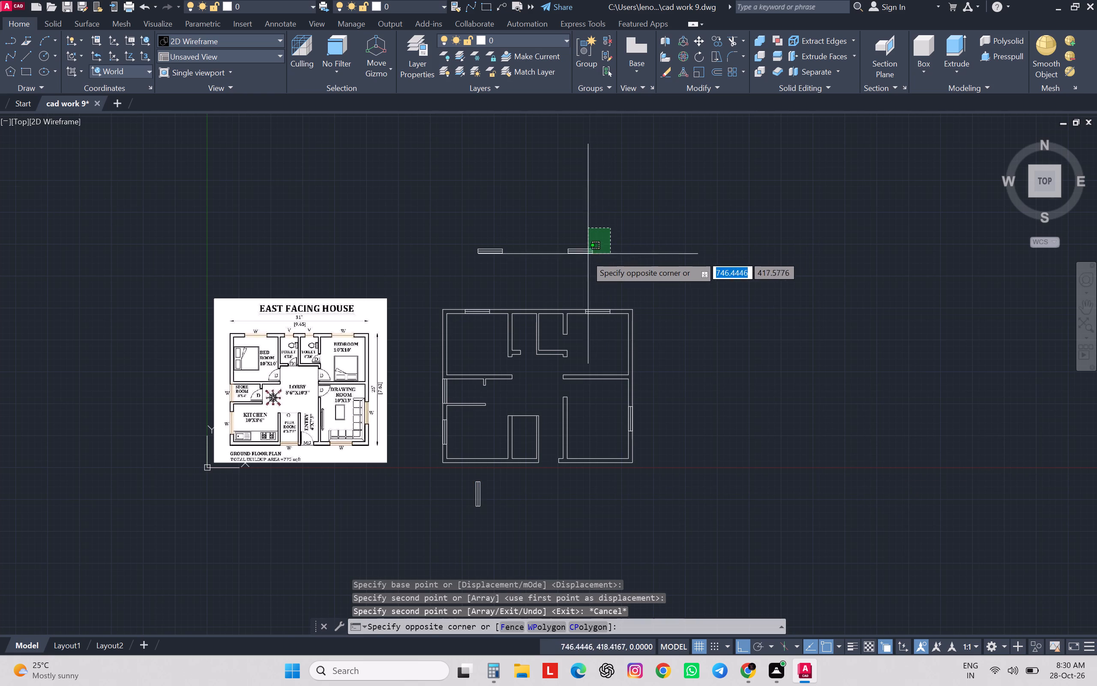
click(557, 276)
text(co)
key(Return)
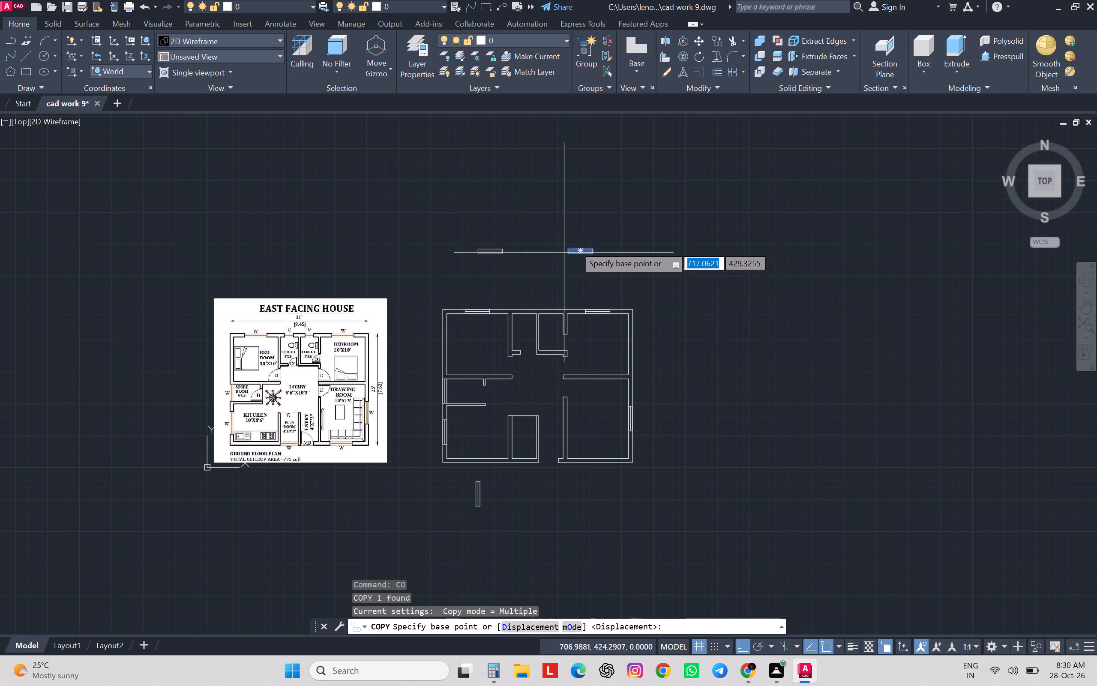
scroll(576, 245, up, 3)
click(581, 252)
scroll(584, 247, down, 3)
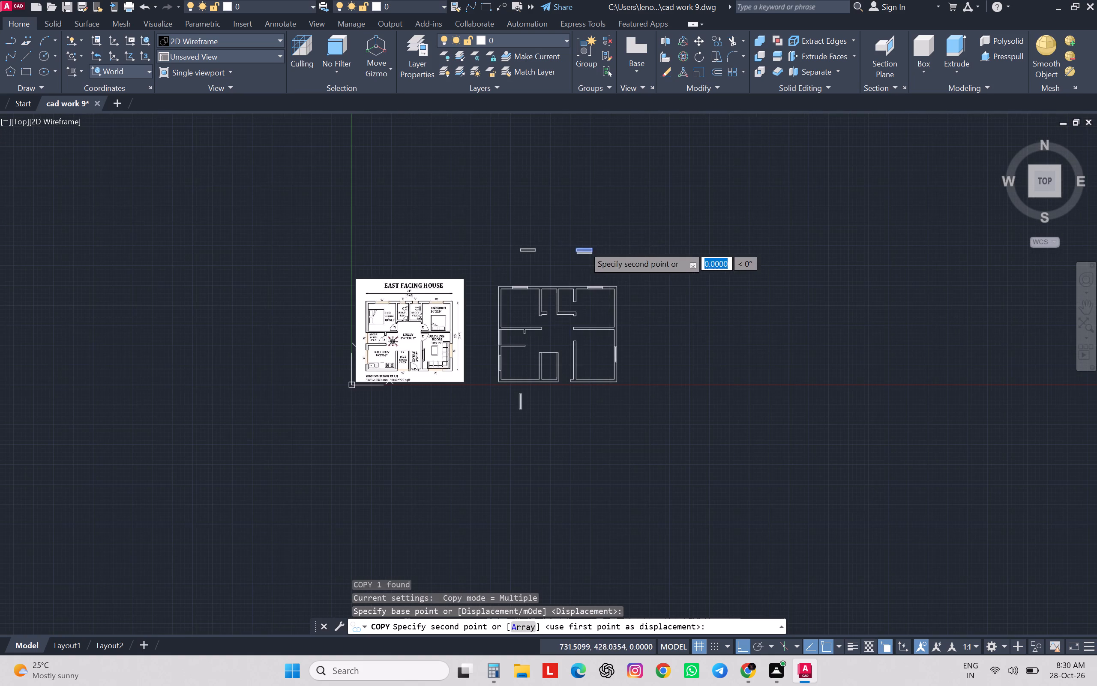
scroll(605, 379, up, 4)
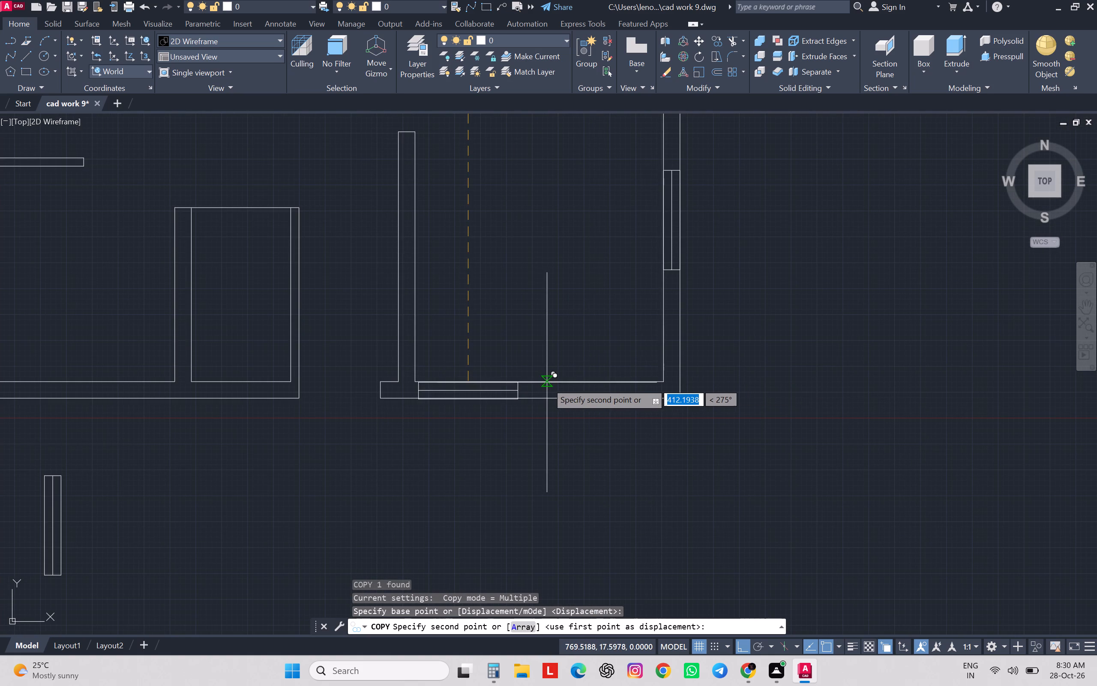
click(544, 382)
Place another copy of the horizontal window at the midpoint of the puja room's south inner wall line.
scroll(557, 376, down, 2)
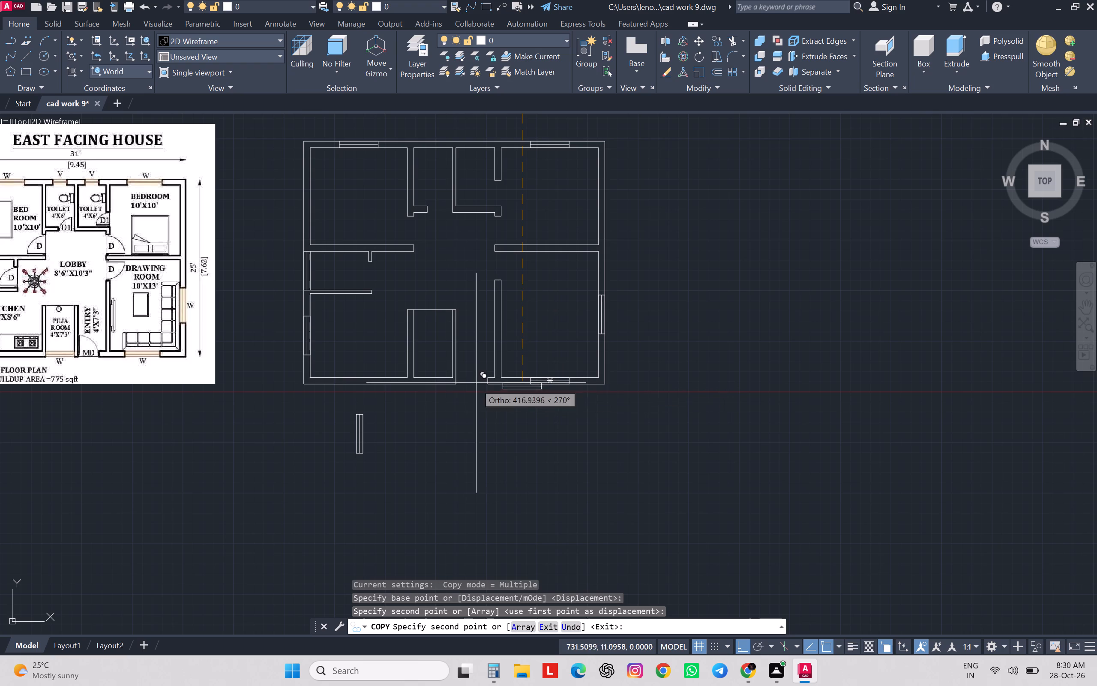
scroll(426, 381, up, 2)
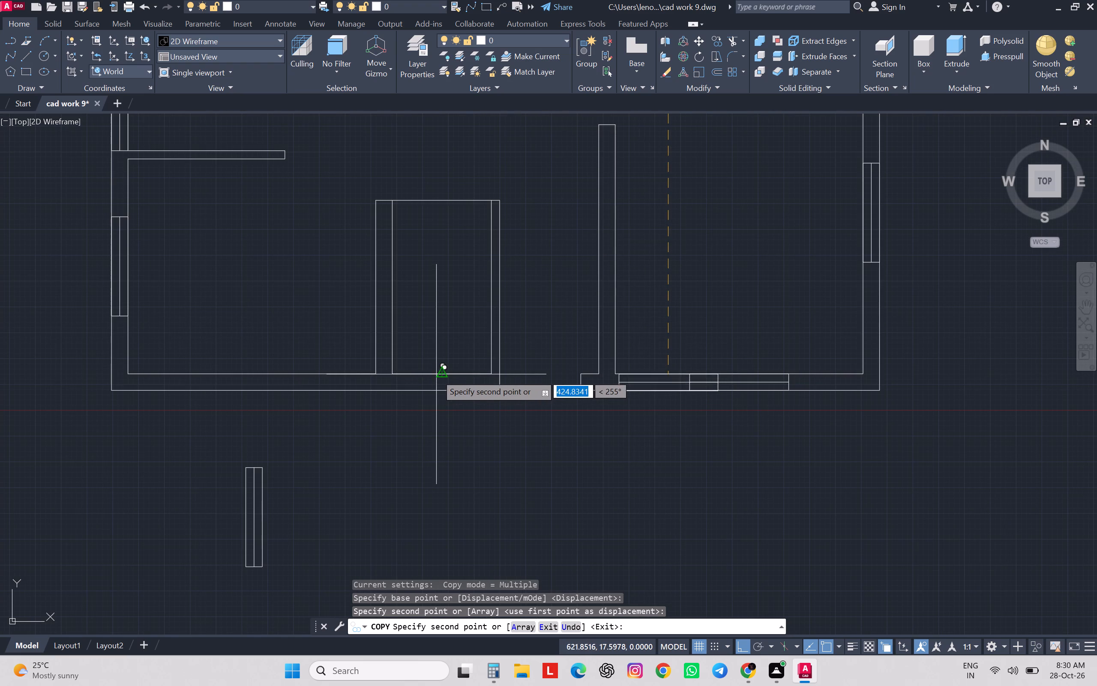
click(446, 370)
scroll(483, 344, down, 2)
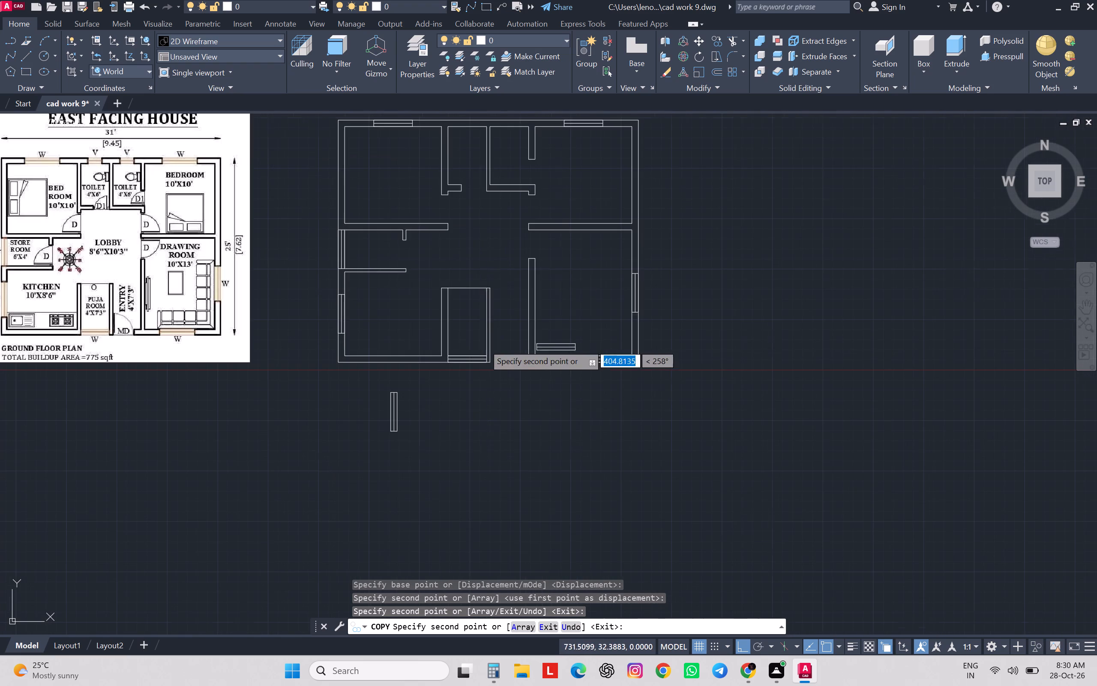
scroll(544, 415, down, 1)
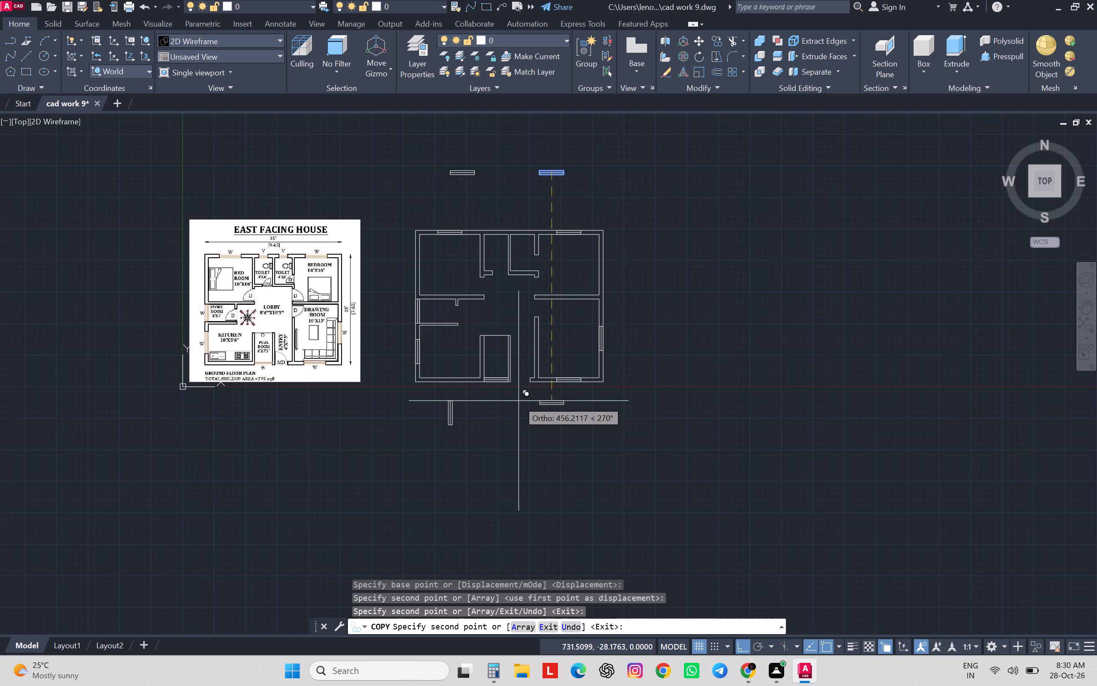
key(Escape)
Draw a line across the western window block north of the plan, joining the midpoints of its two long sides.
middle_drag(511, 181, 509, 305)
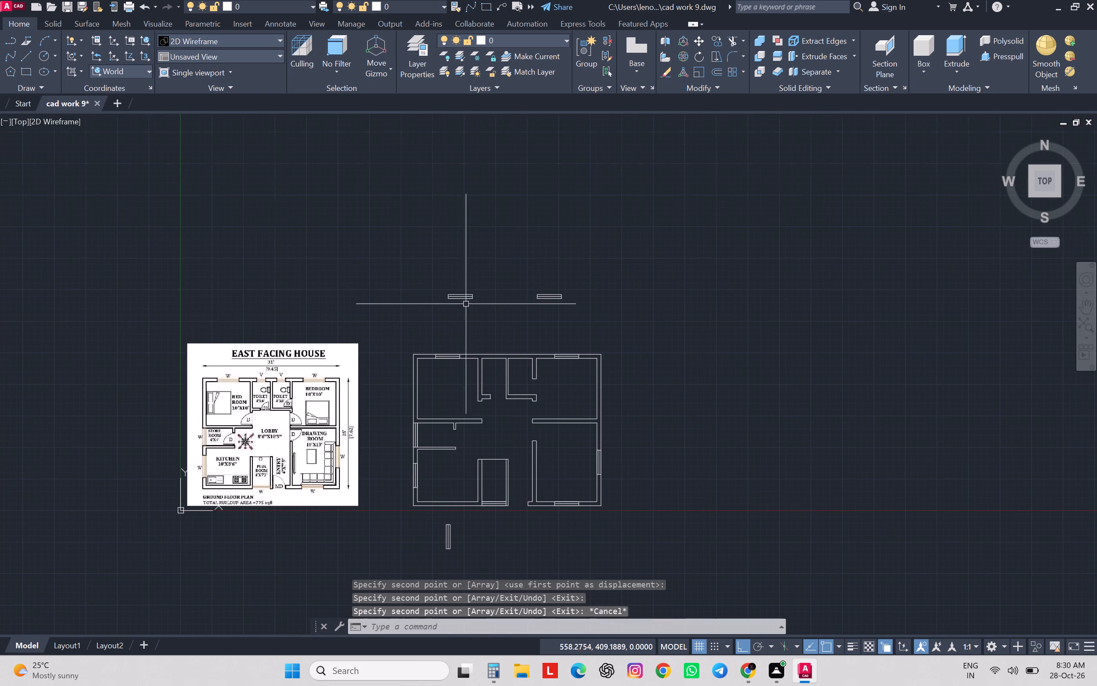
scroll(460, 298, up, 4)
key(l)
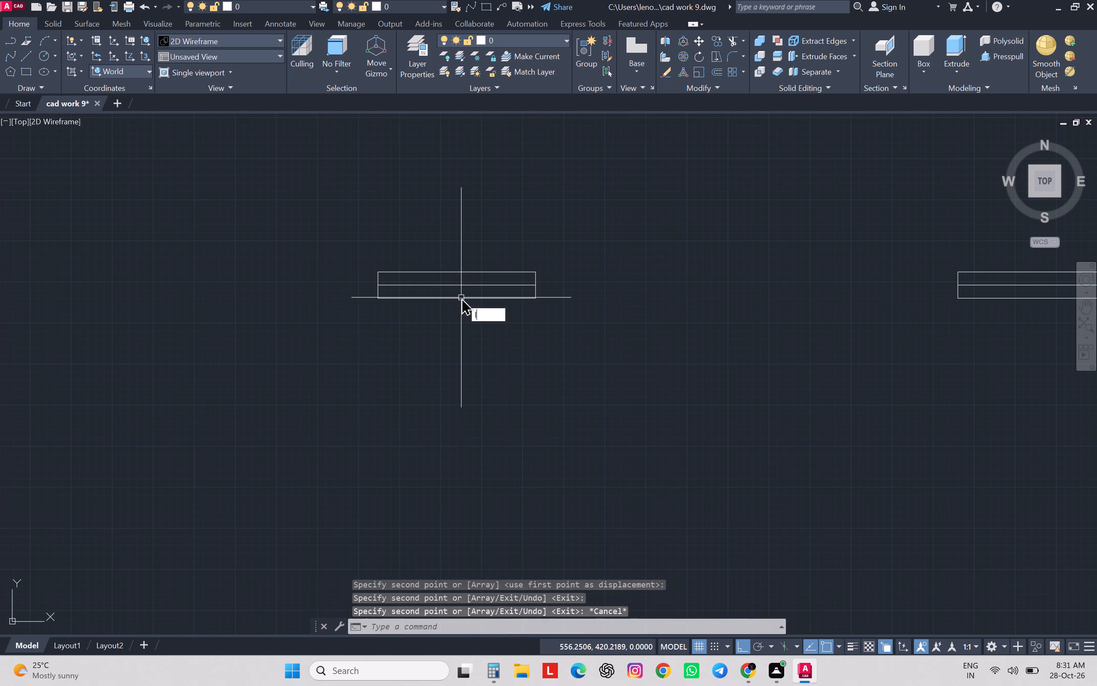
key(Return)
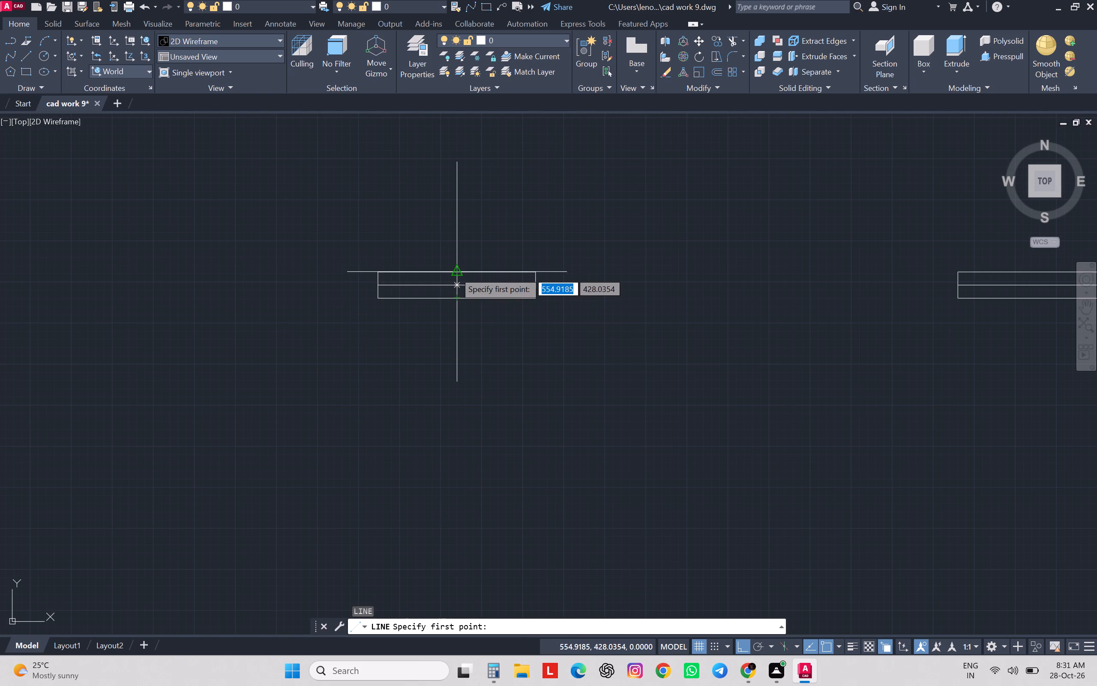
click(455, 272)
click(456, 296)
key(Escape)
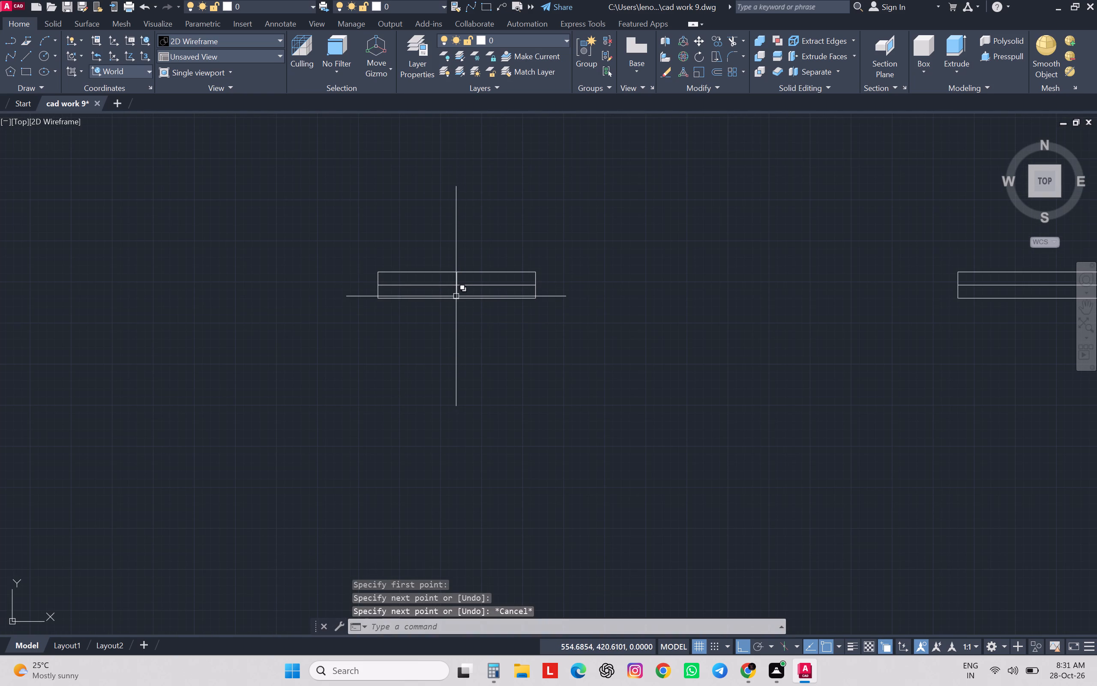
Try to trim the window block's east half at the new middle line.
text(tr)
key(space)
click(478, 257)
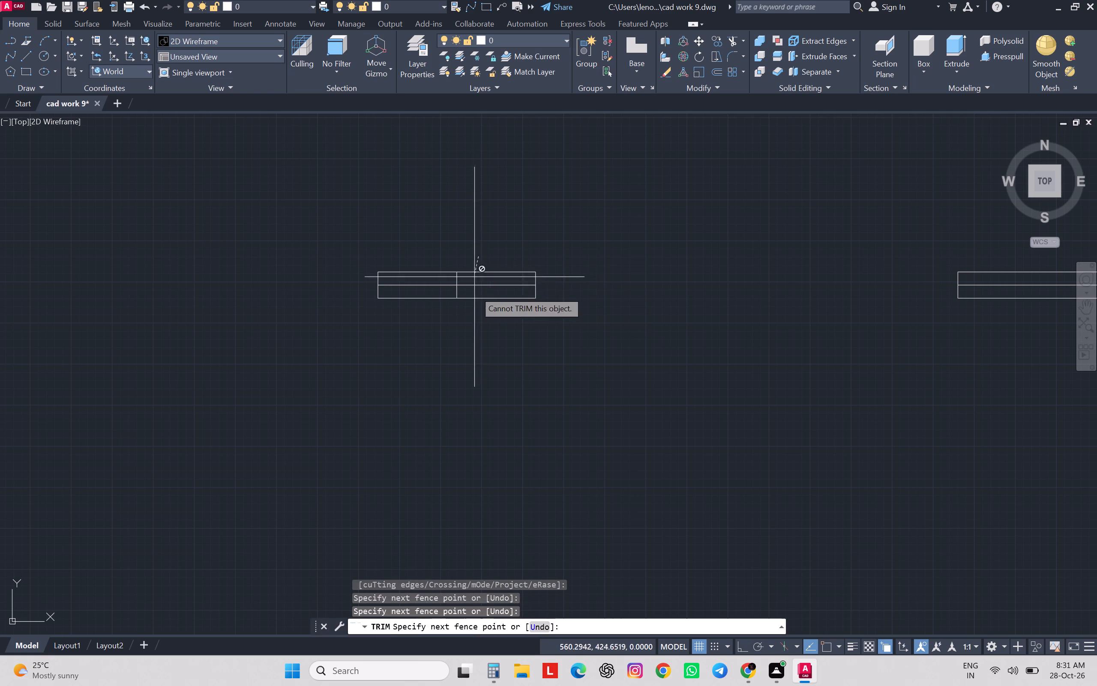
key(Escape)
Explode the western window block north of the plan into separate objects.
click(545, 249)
click(330, 344)
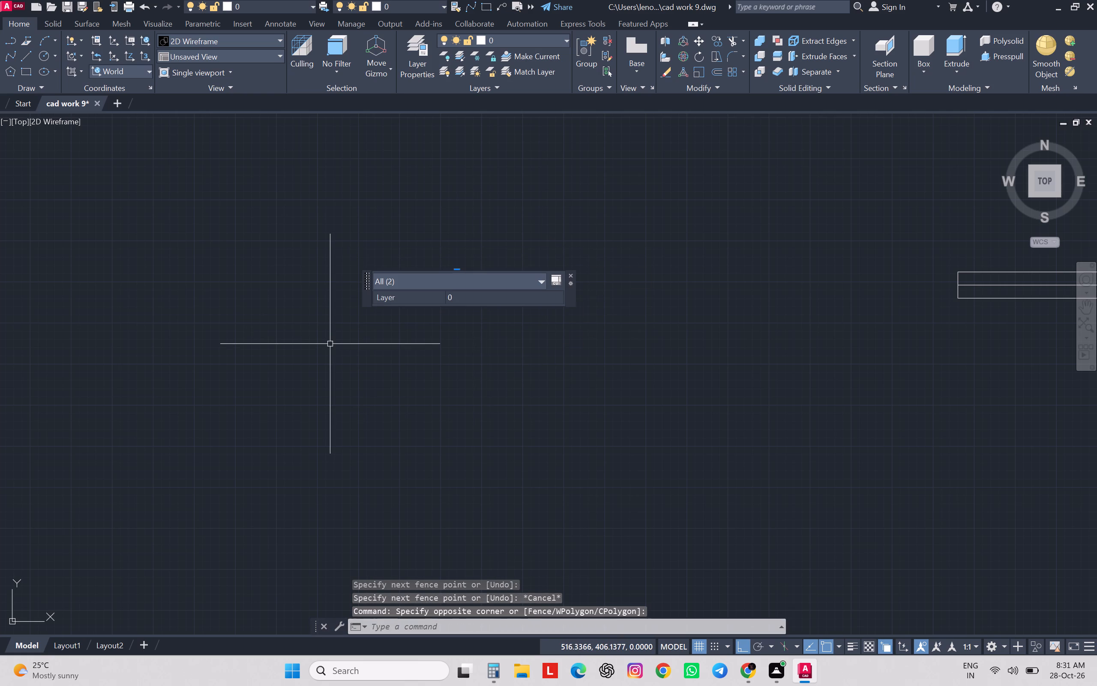
key(x)
key(Return)
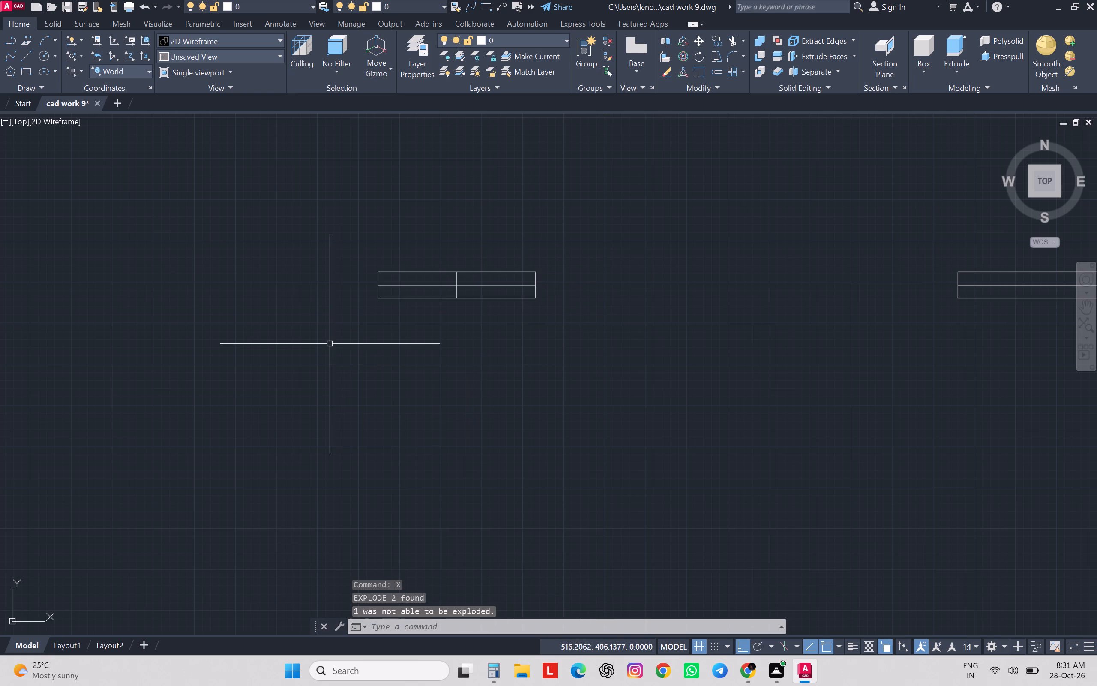
Trim away the exploded window's three long lines east of the middle line and remove its leftover east end line.
text(tr)
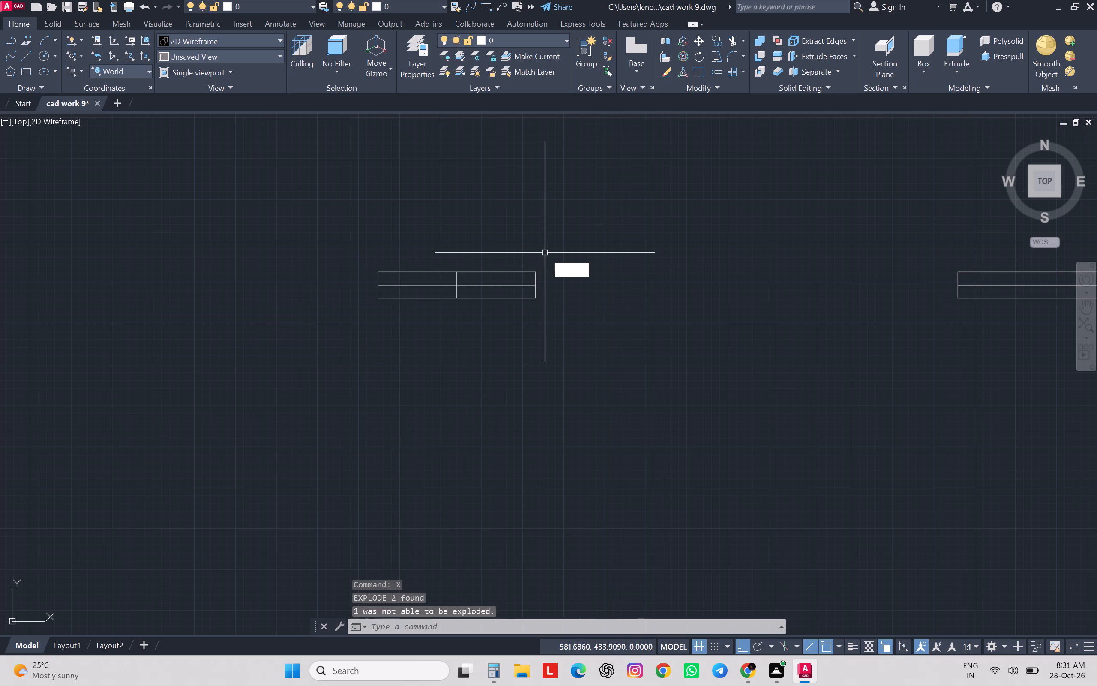
key(space)
click(532, 246)
click(486, 335)
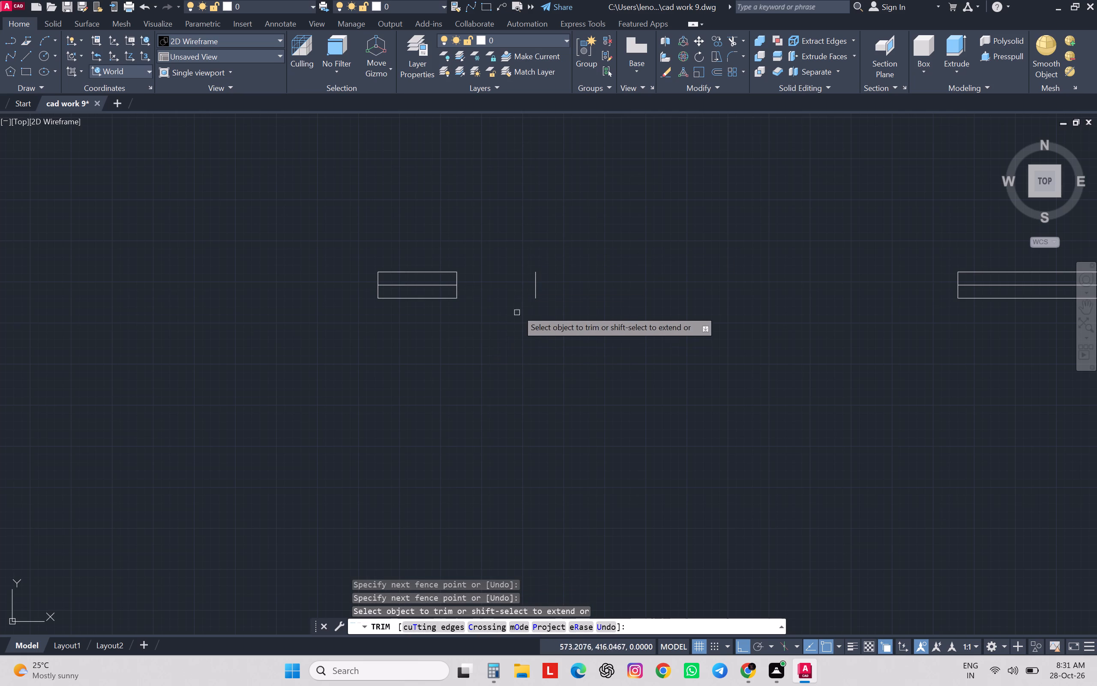
click(535, 293)
key(Escape)
key(Escape)
key(Escape)
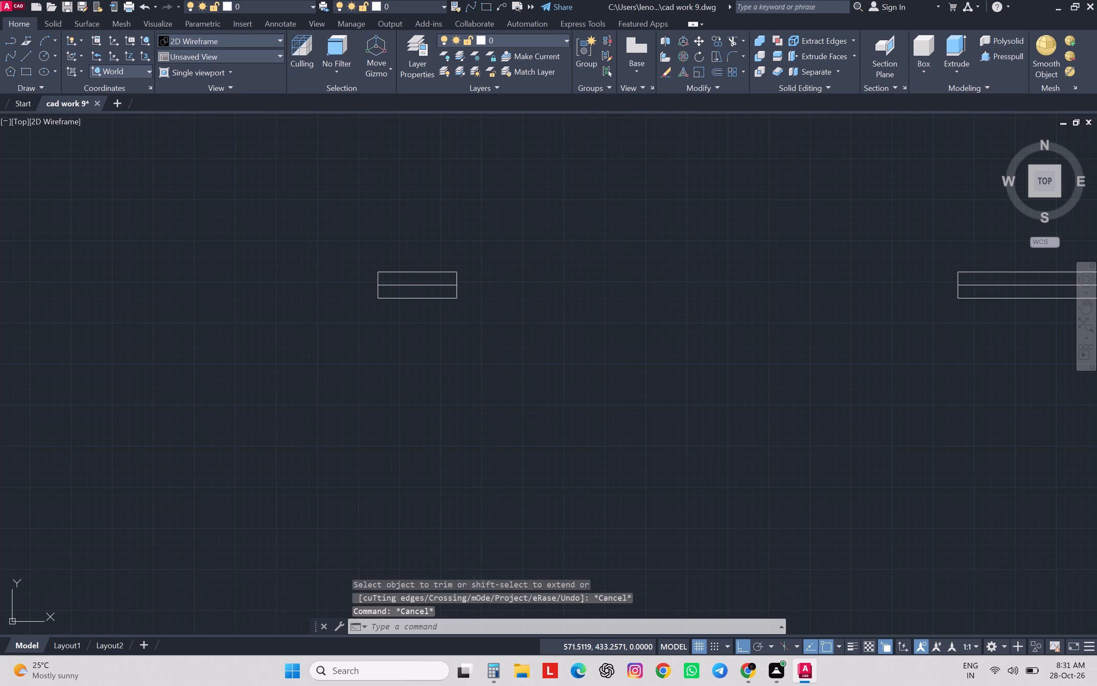
Define the shortened window north of the plan as a block named w1, with inches as its unit.
drag(502, 236, 495, 241)
click(298, 351)
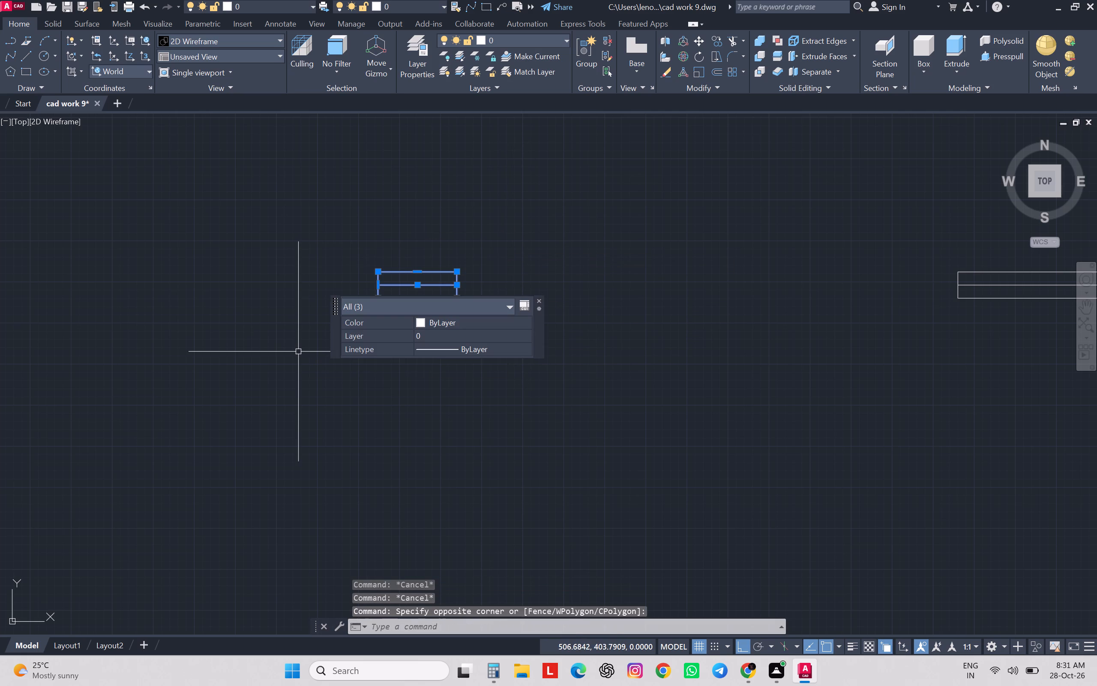
key(b)
key(Return)
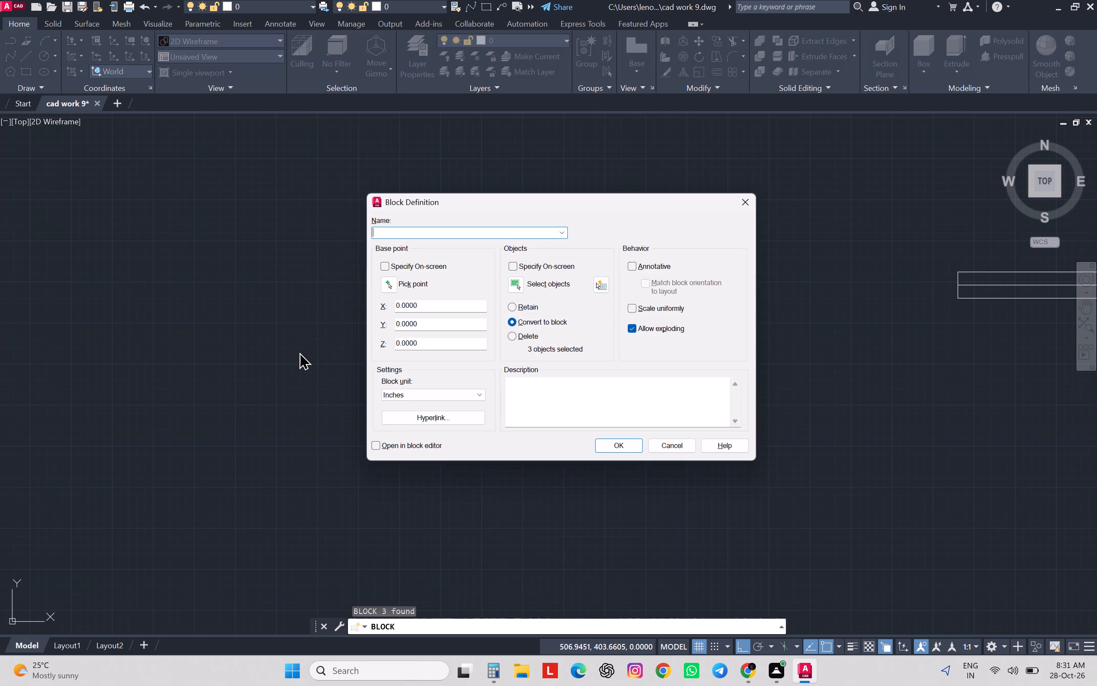
key(w)
scroll(299, 352, up, 1)
key(1)
key(Return)
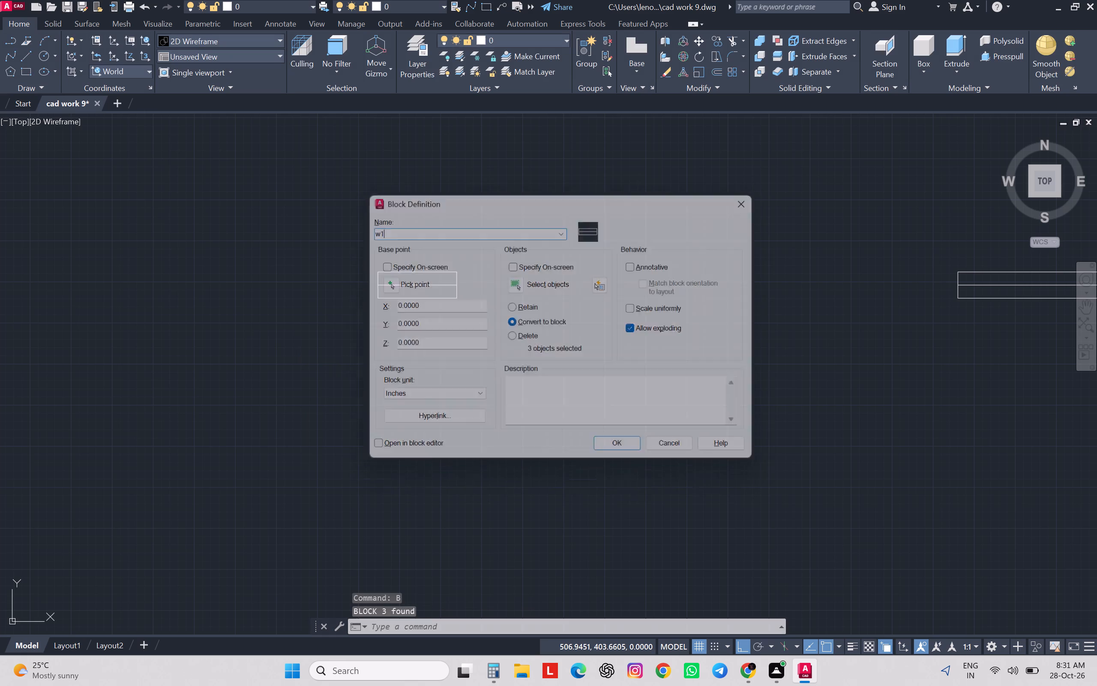
Copy the w1 window block by its bottom midpoint to the middle of each toilet's north wall.
click(463, 247)
click(374, 337)
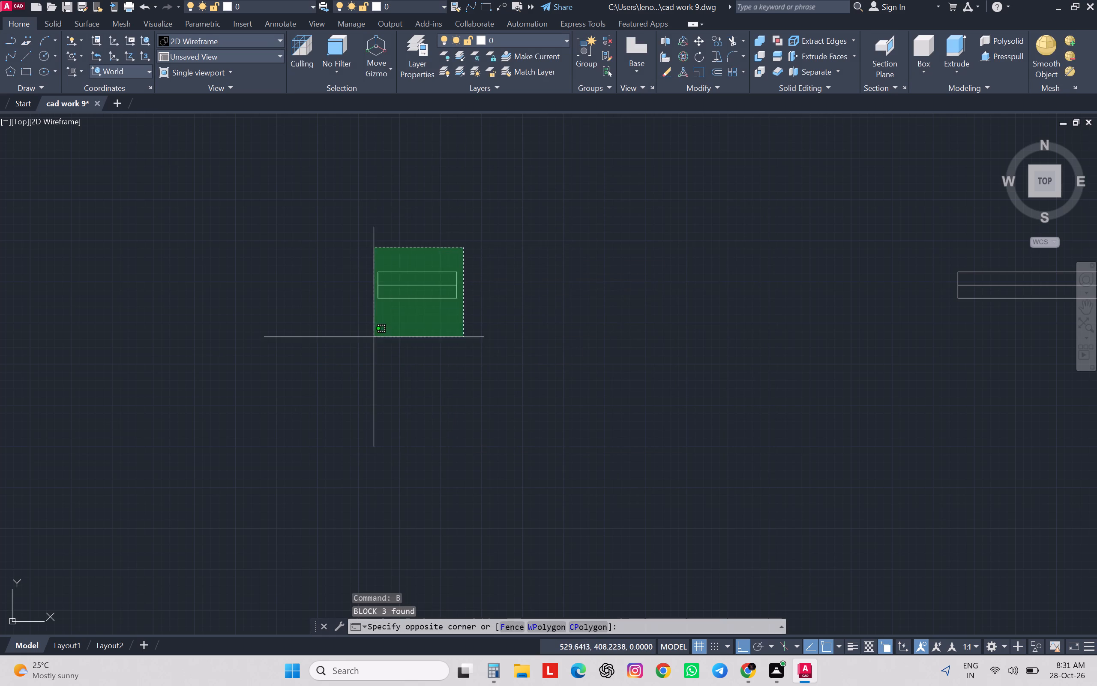
scroll(373, 336, down, 3)
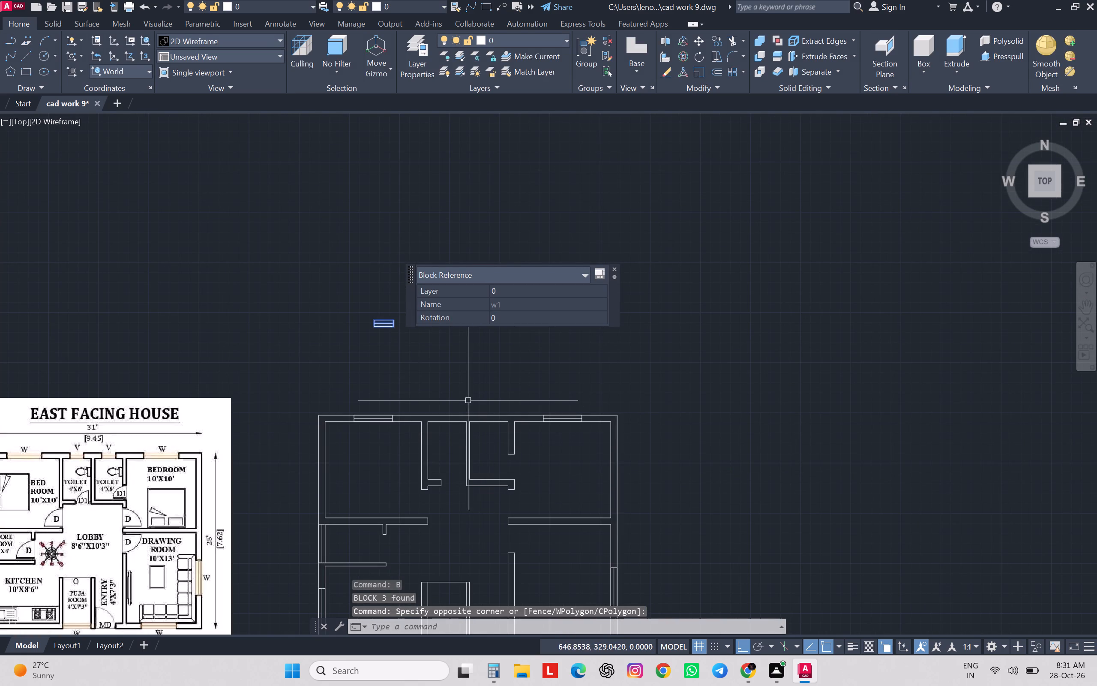
text(vo)
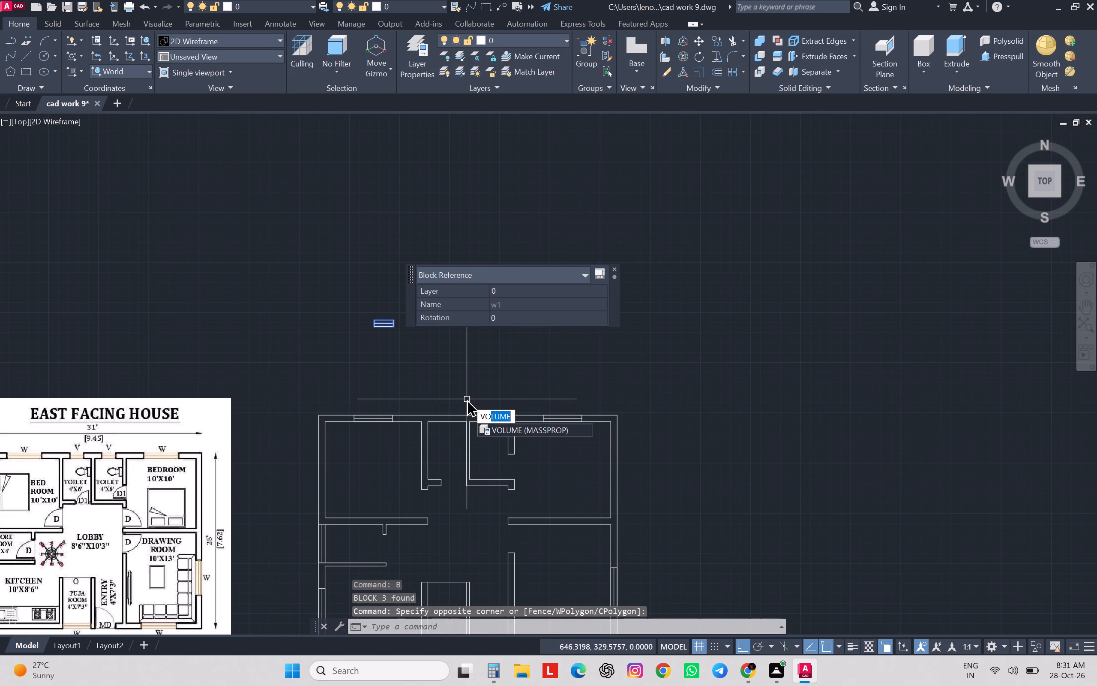
key(BackSpace)
key(BackSpace)
key(BackSpace)
text(co)
key(Return)
scroll(379, 346, up, 3)
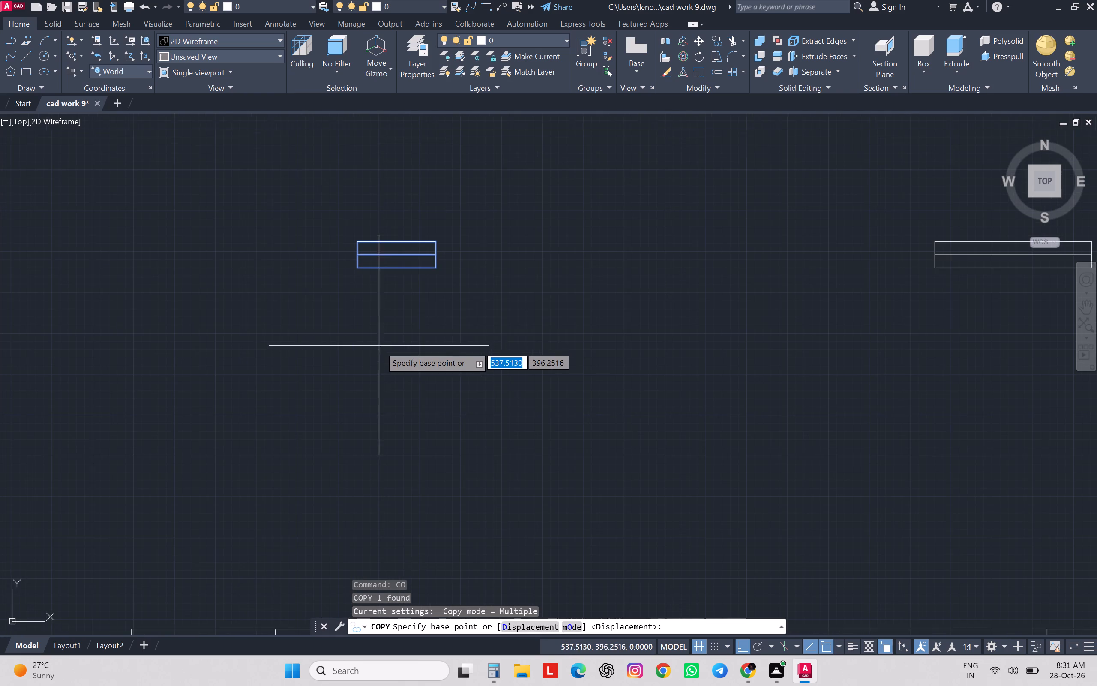
click(394, 270)
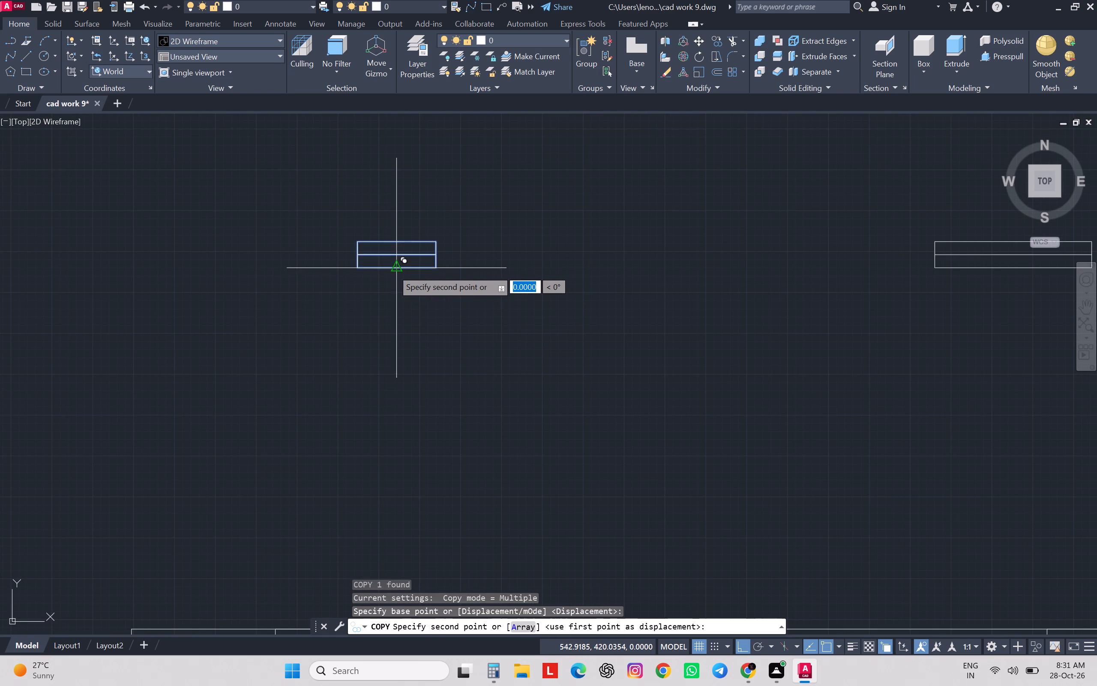
scroll(393, 270, down, 2)
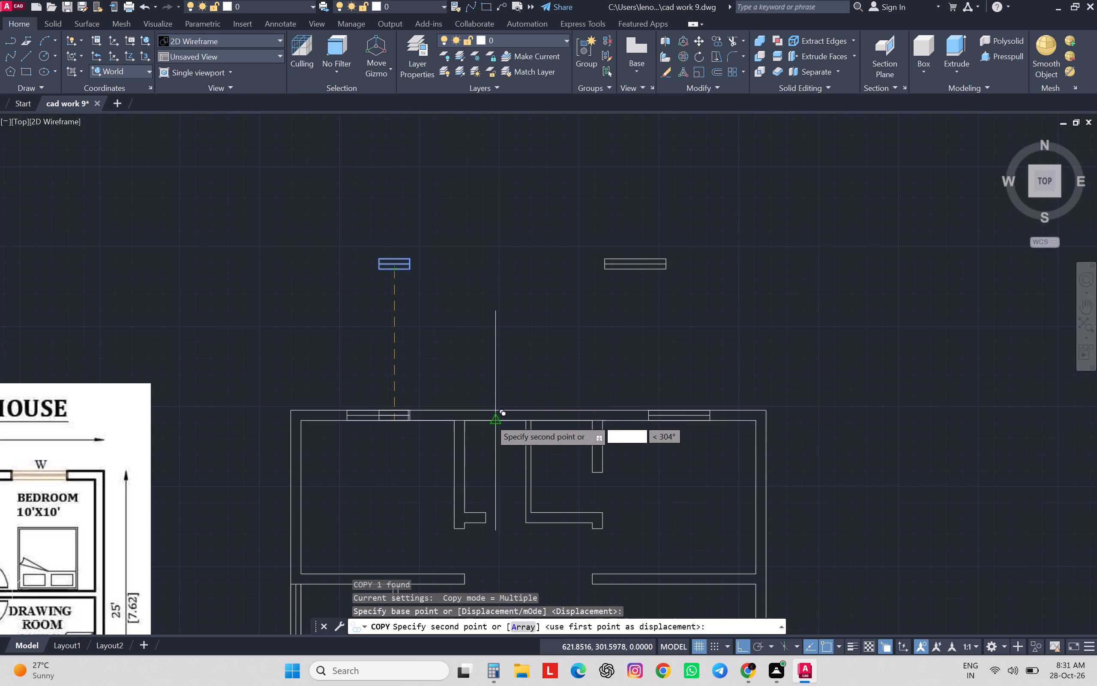
click(491, 420)
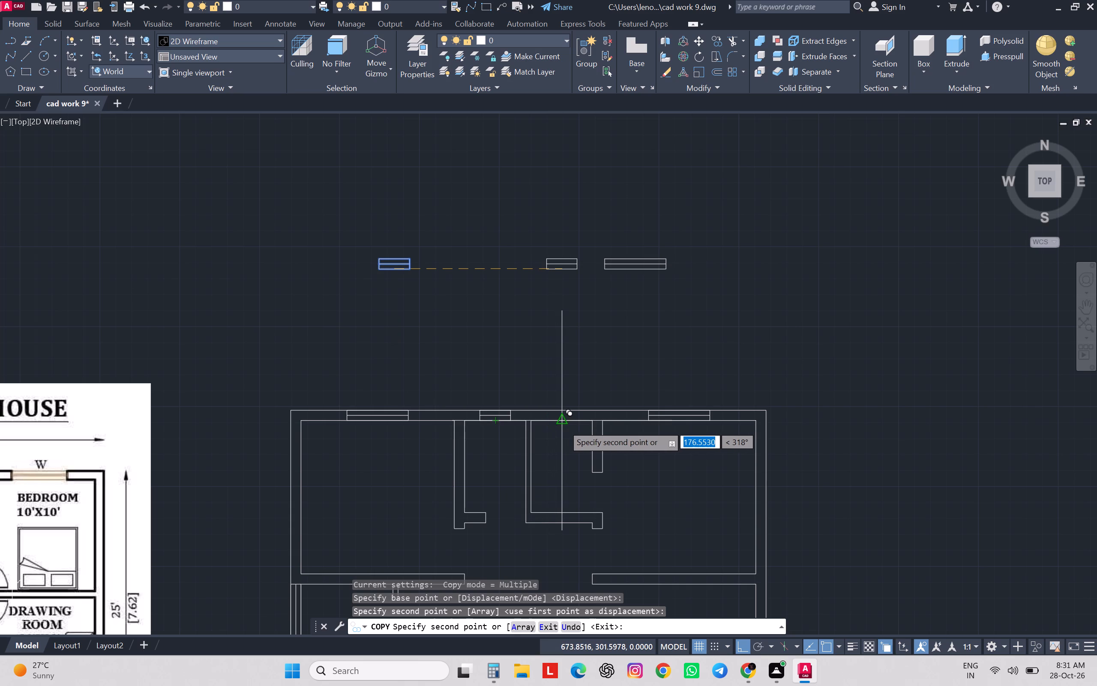
click(564, 425)
scroll(591, 343, down, 3)
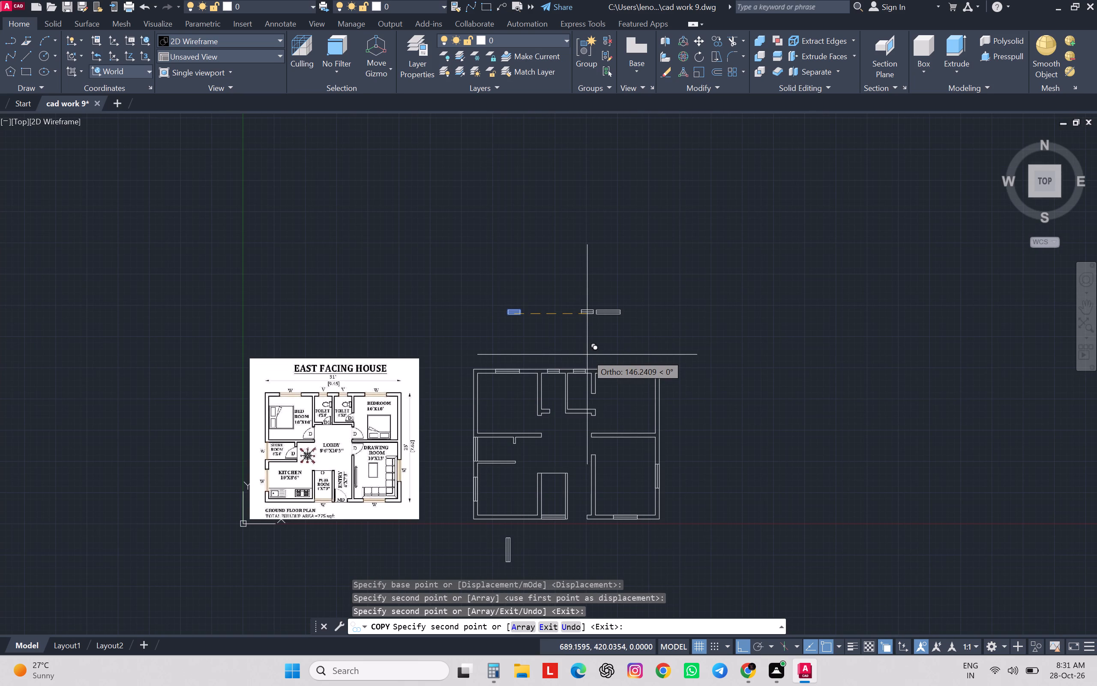
key(Escape)
key(Escape)
key(Escape)
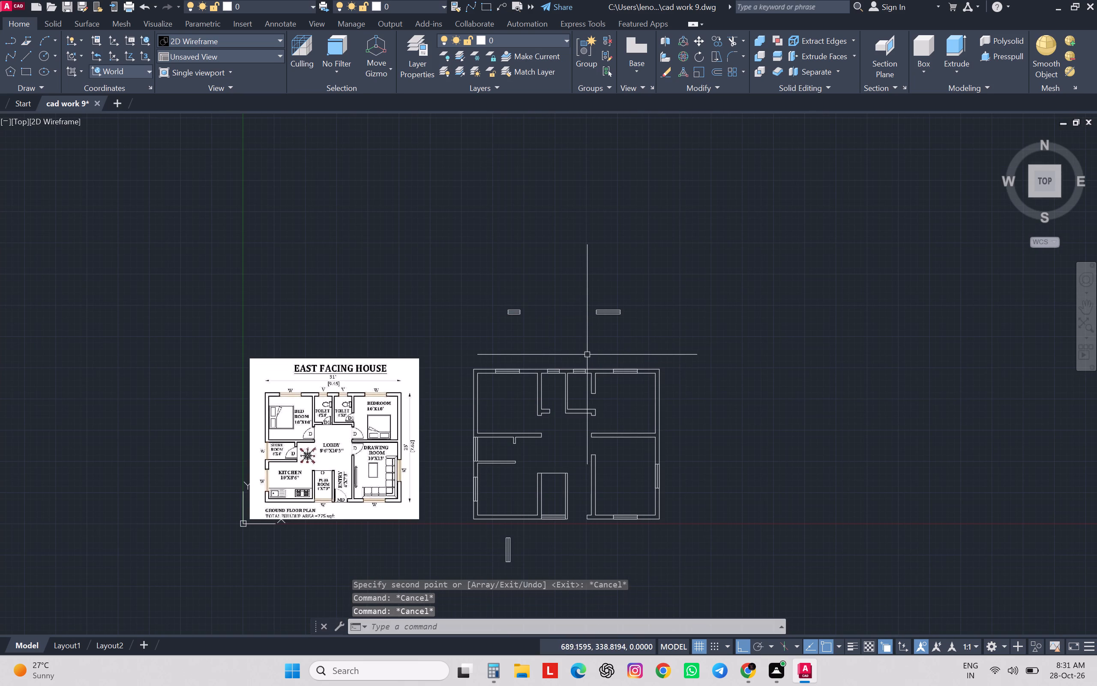
key(Escape)
Delete the leftover w1 and long window blocks north of the plan and the vertical window block south of it.
click(655, 293)
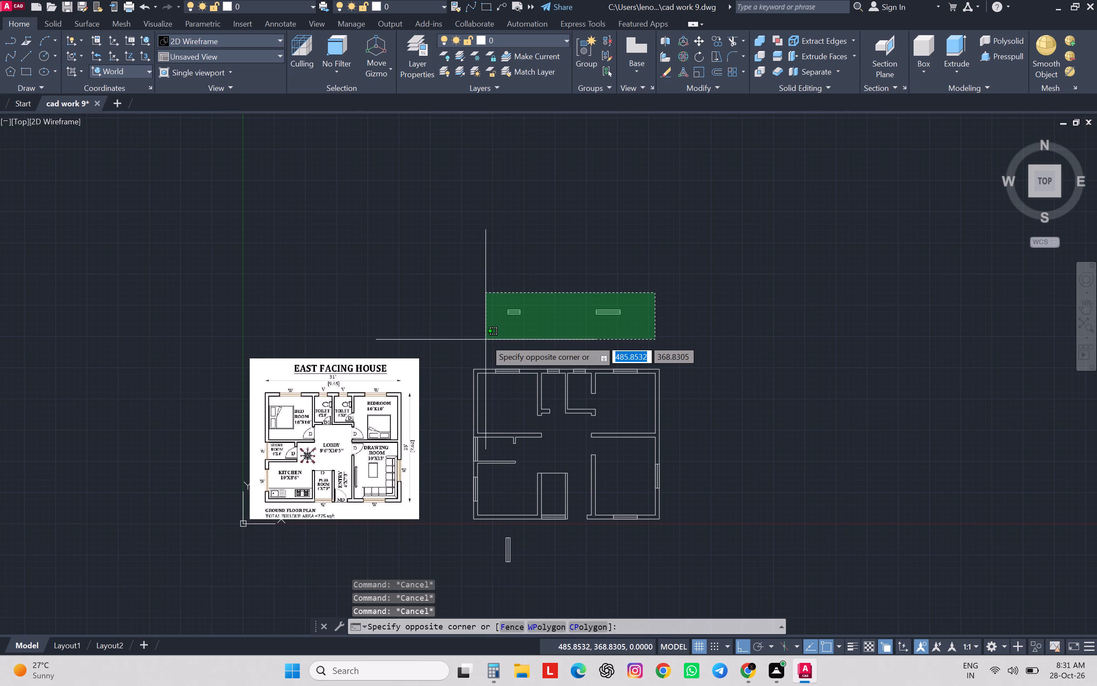
click(486, 340)
key(Delete)
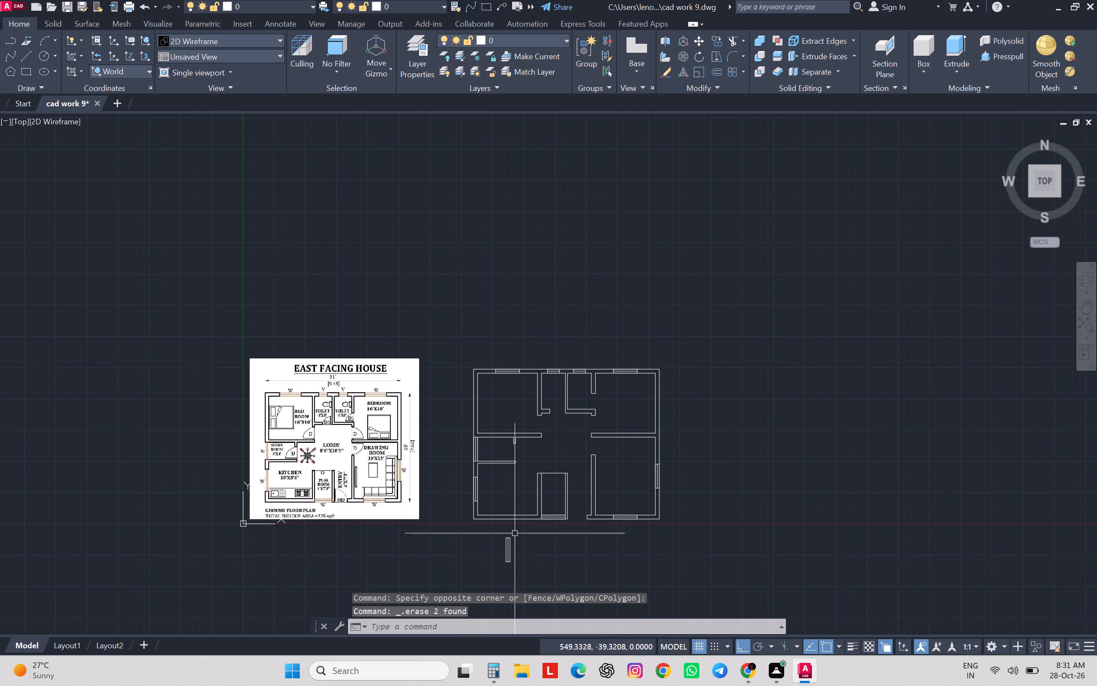
click(516, 532)
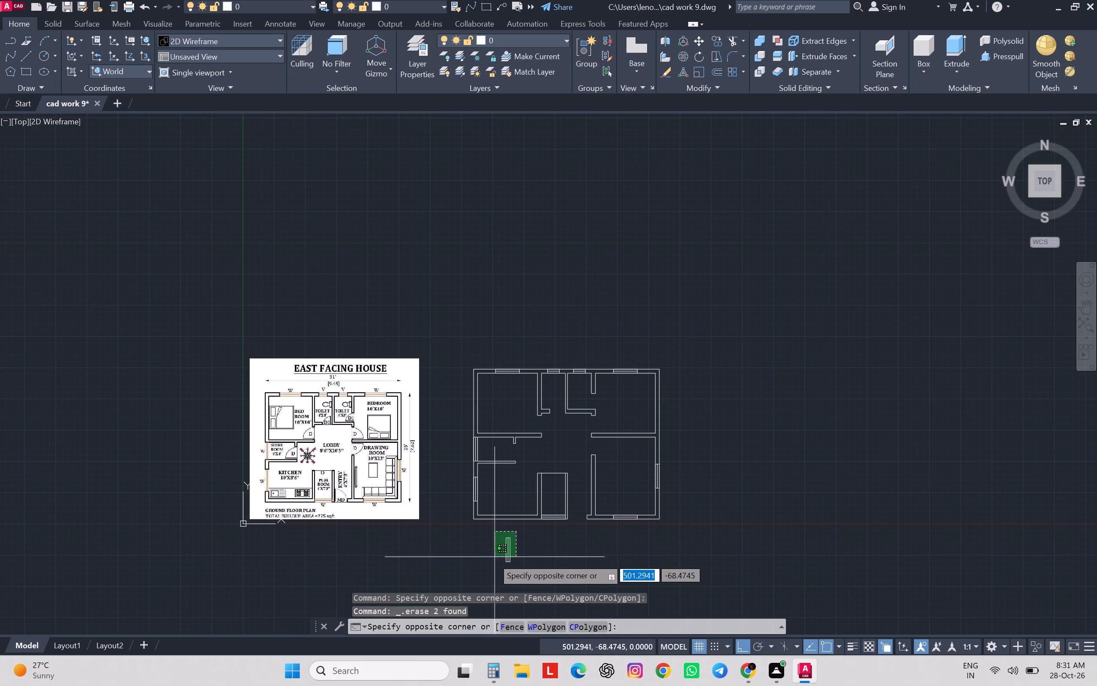
click(489, 568)
key(Delete)
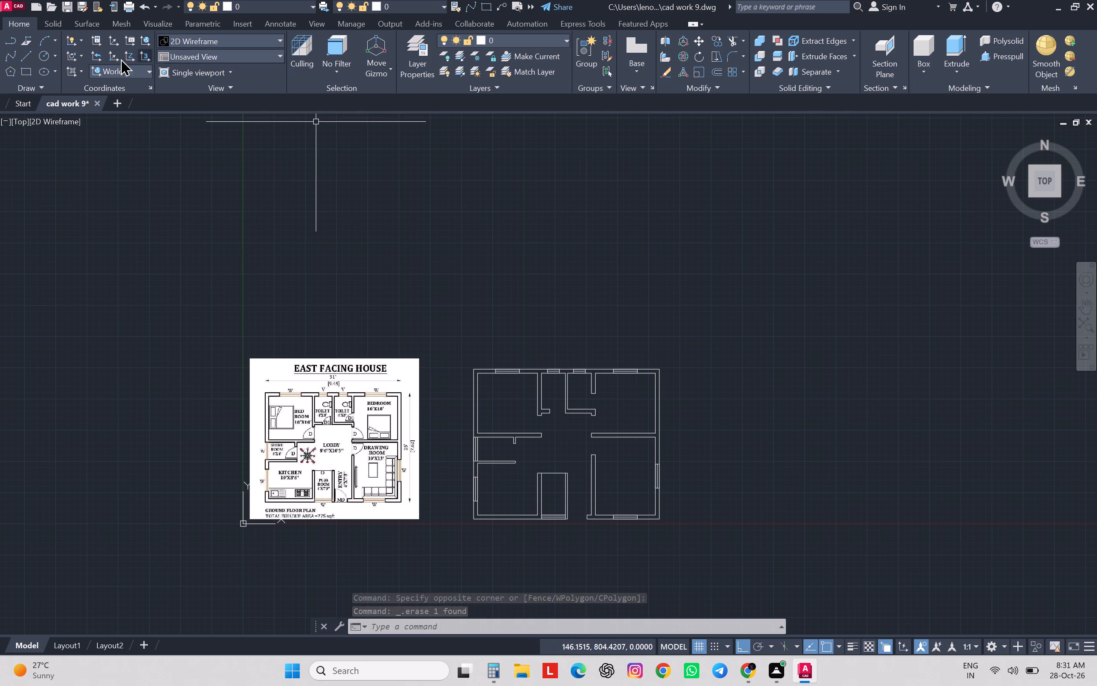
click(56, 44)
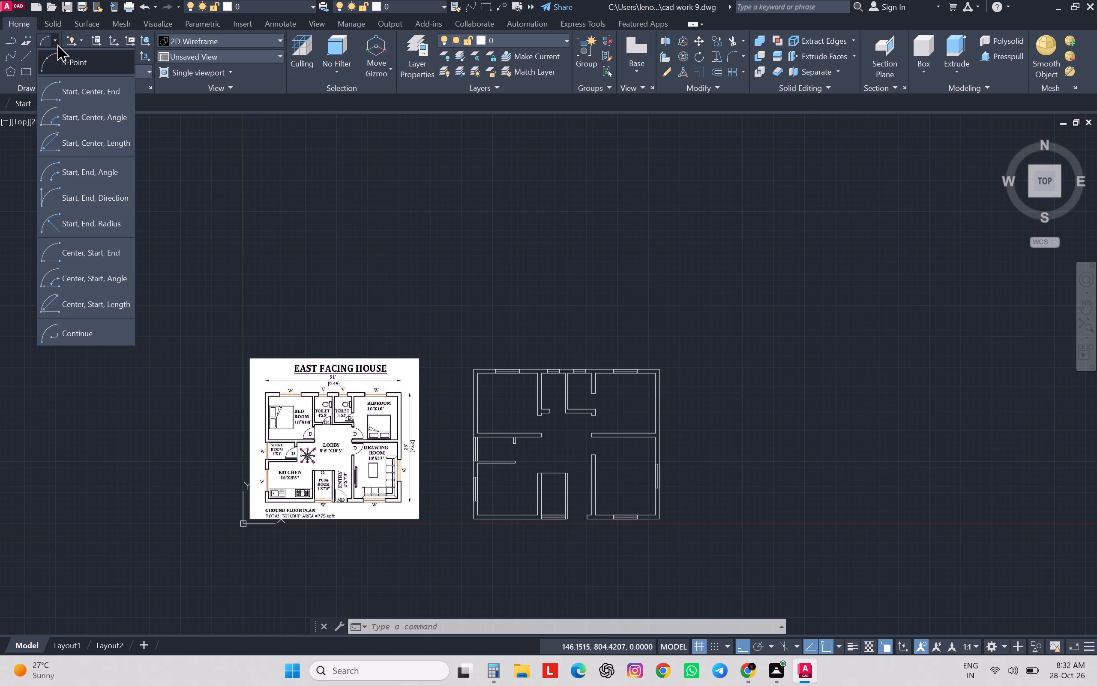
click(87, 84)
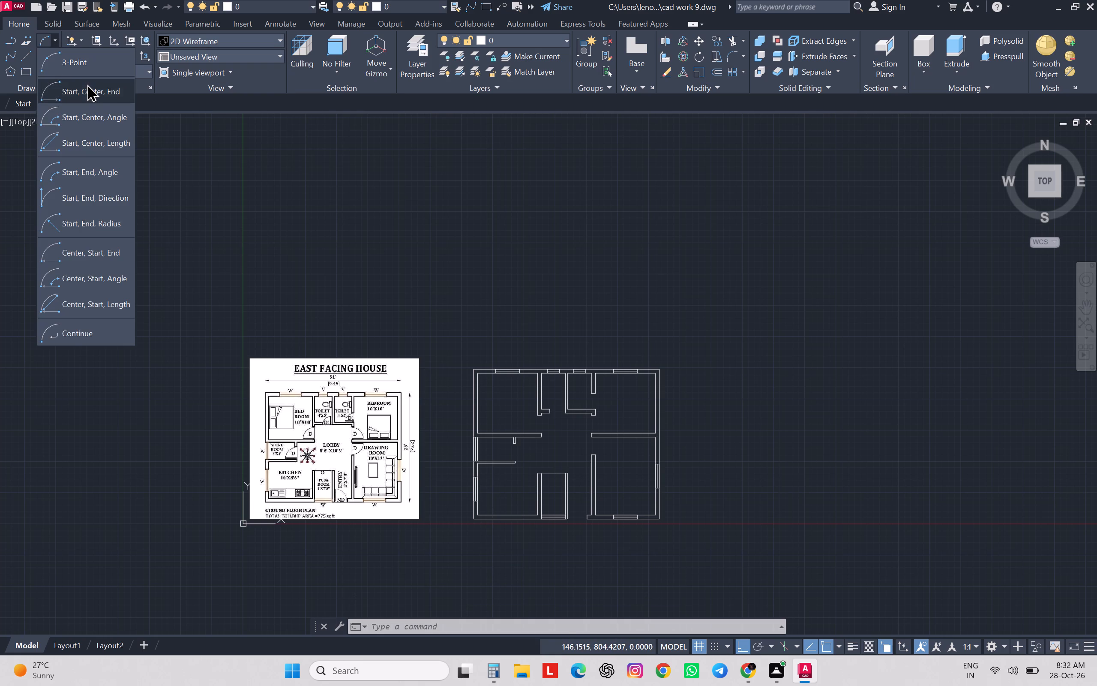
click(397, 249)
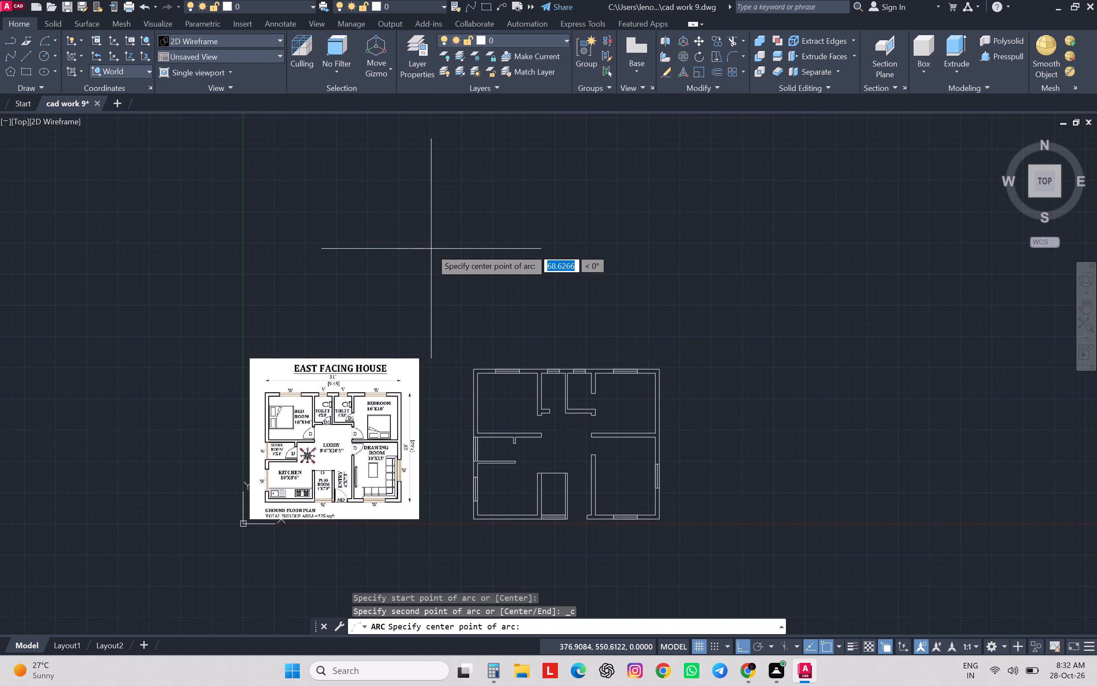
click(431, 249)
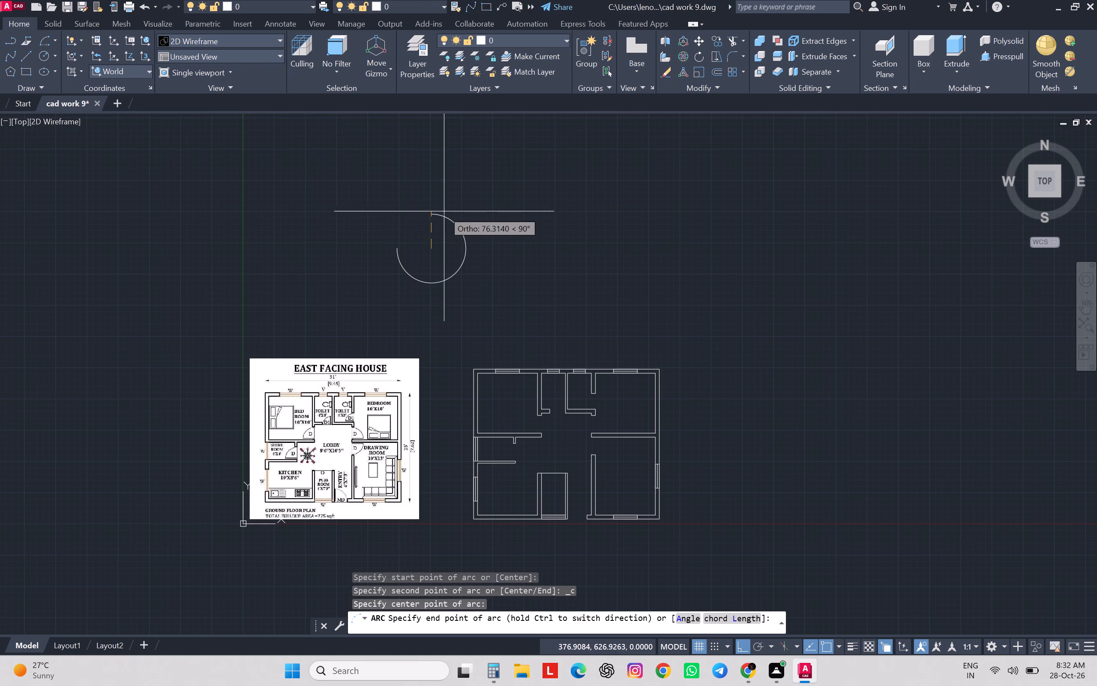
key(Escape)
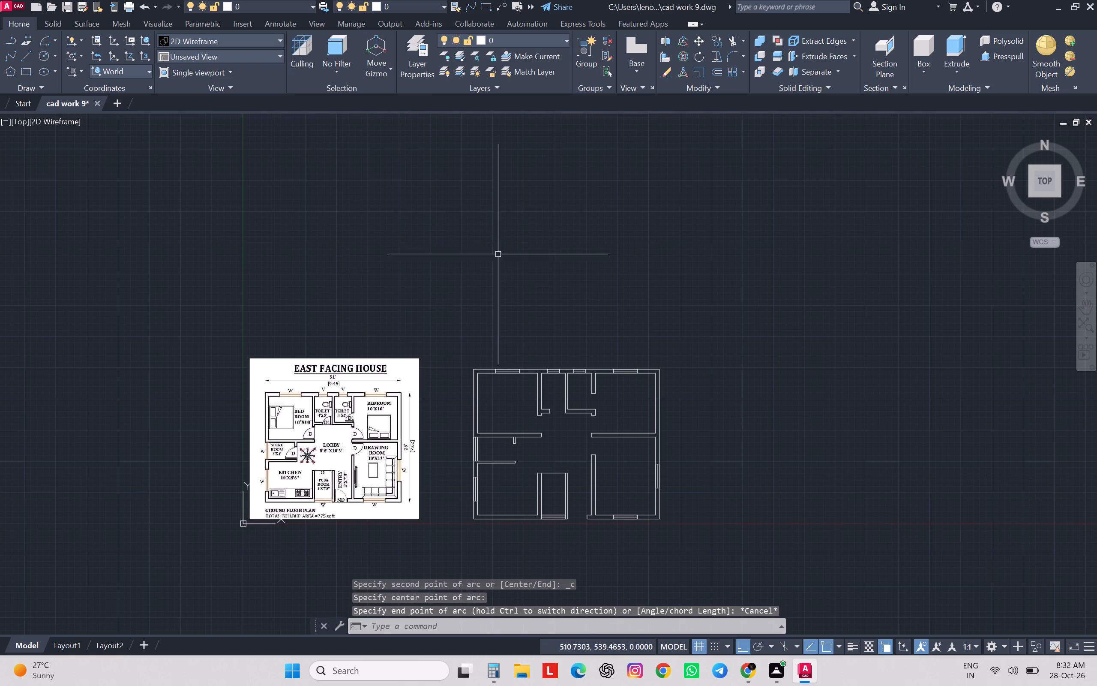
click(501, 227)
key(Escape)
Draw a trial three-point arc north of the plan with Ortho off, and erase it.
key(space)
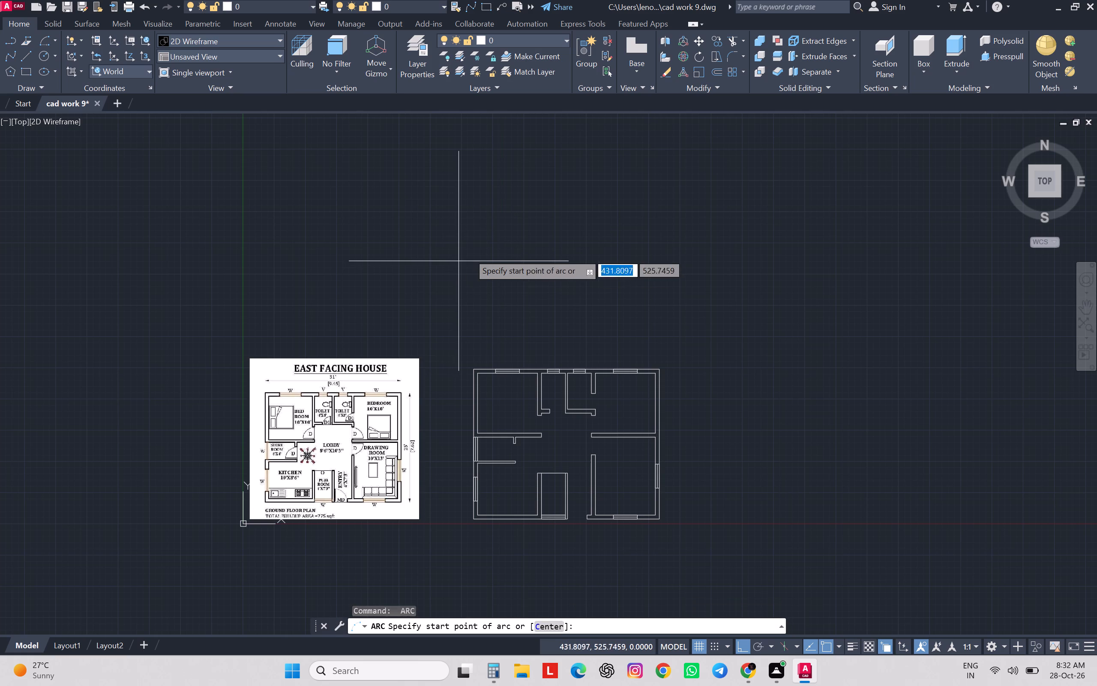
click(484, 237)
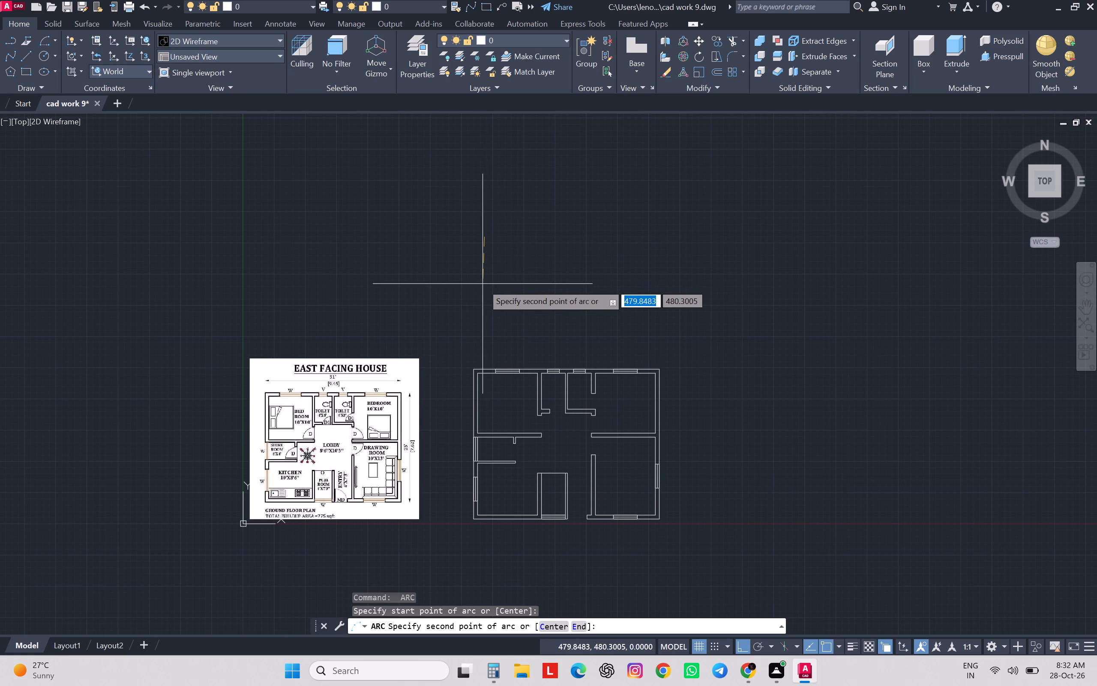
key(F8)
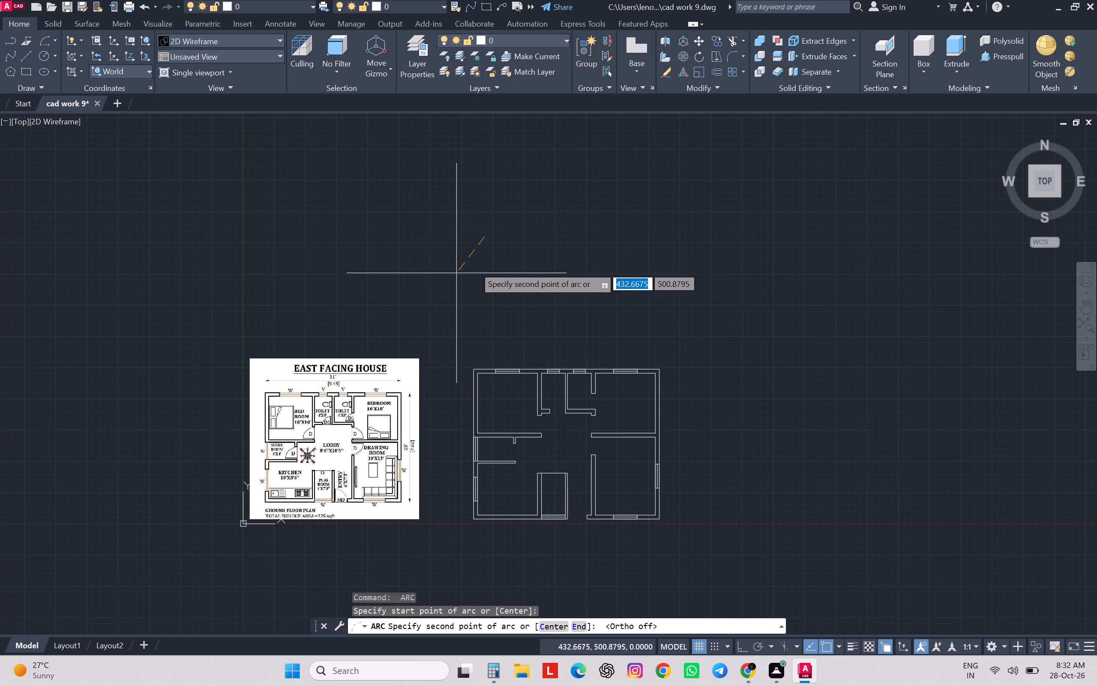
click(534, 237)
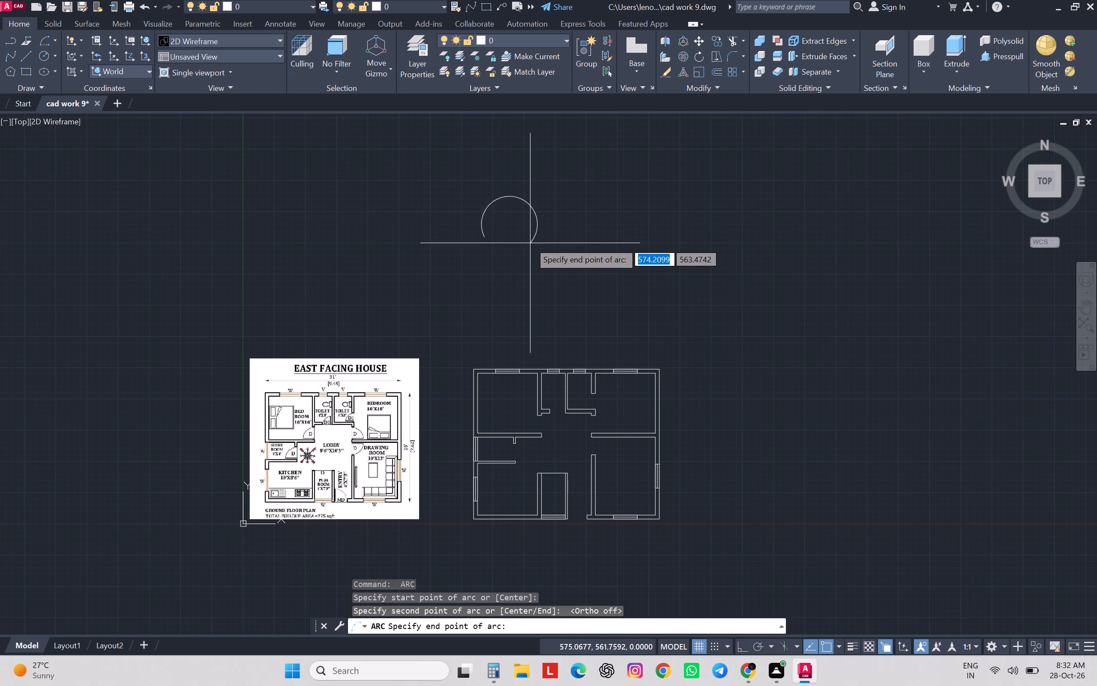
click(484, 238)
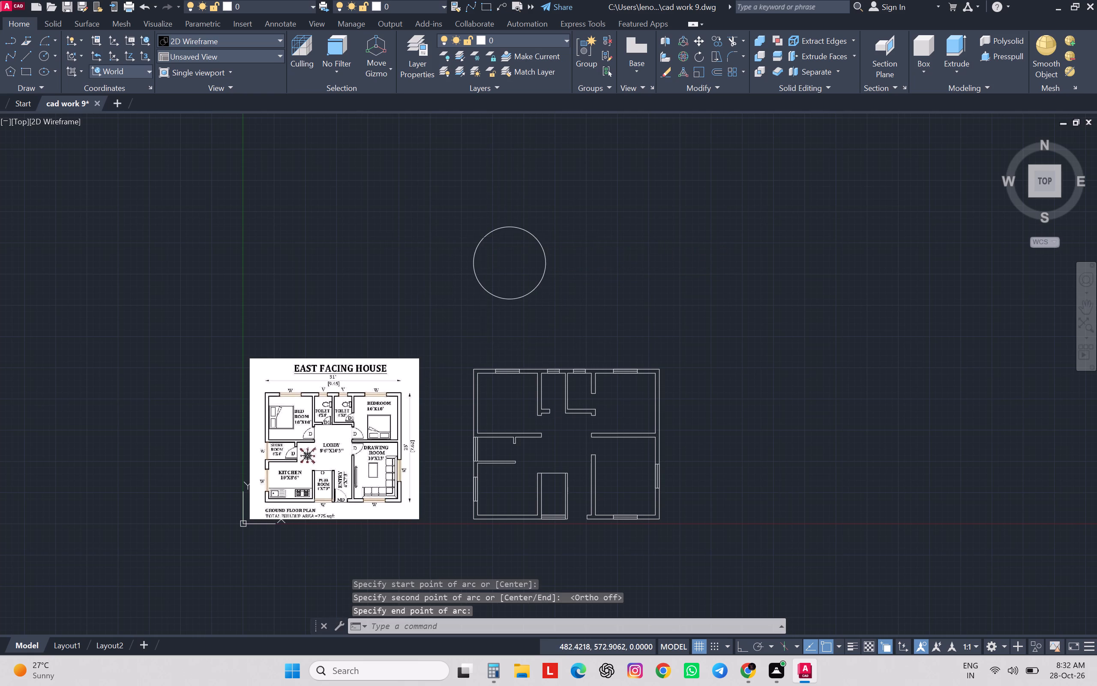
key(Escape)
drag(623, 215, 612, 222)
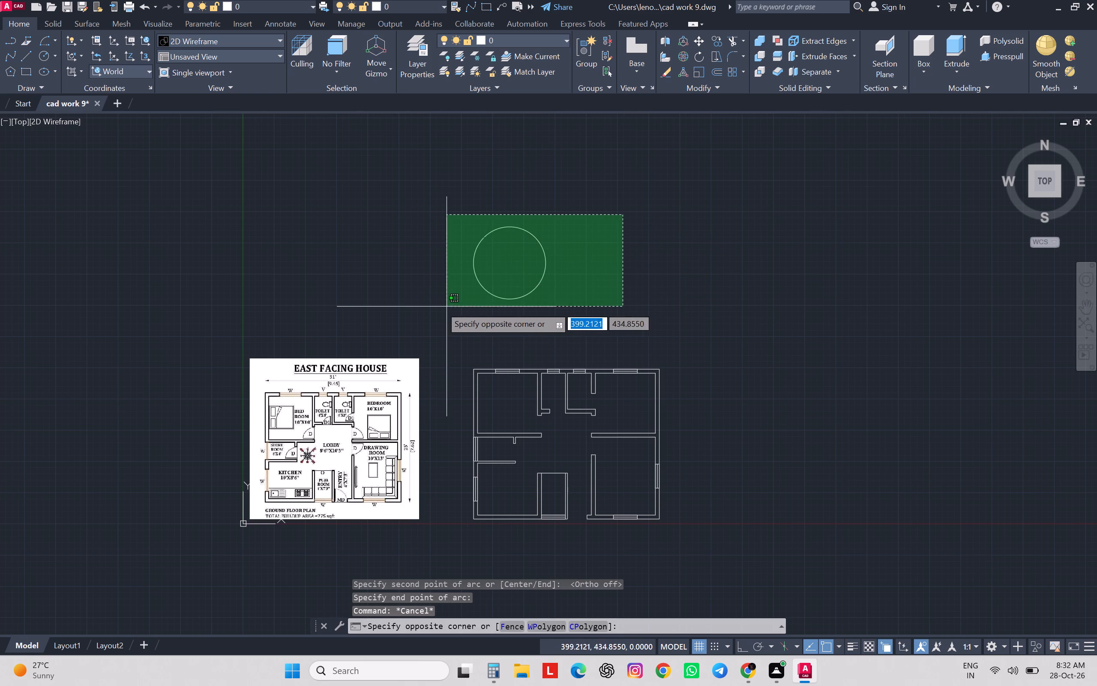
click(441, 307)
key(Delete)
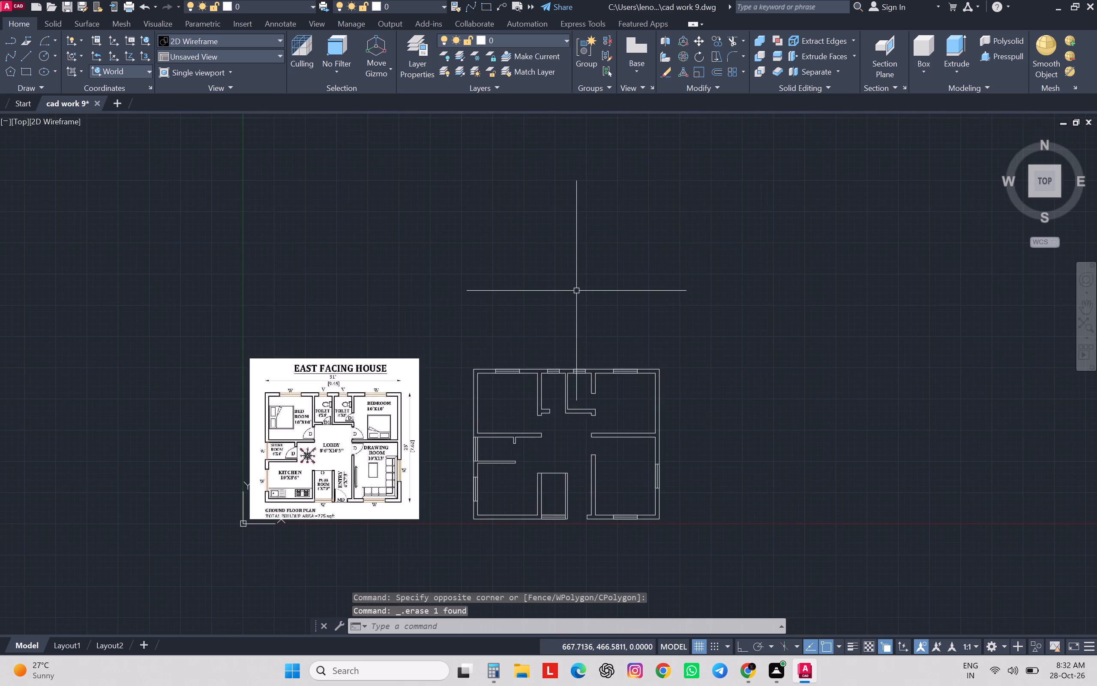
Open the recent drawing cad work 8_1_.dwg and look over its floor plans, elevation and section.
scroll(576, 291, down, 1)
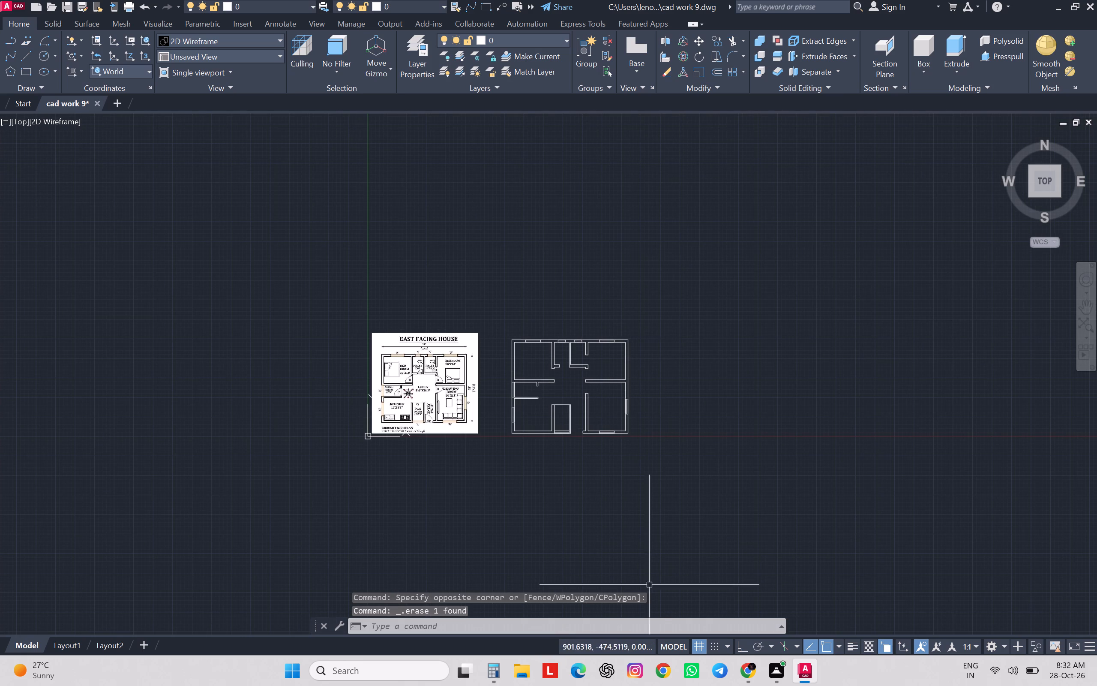
click(15, 10)
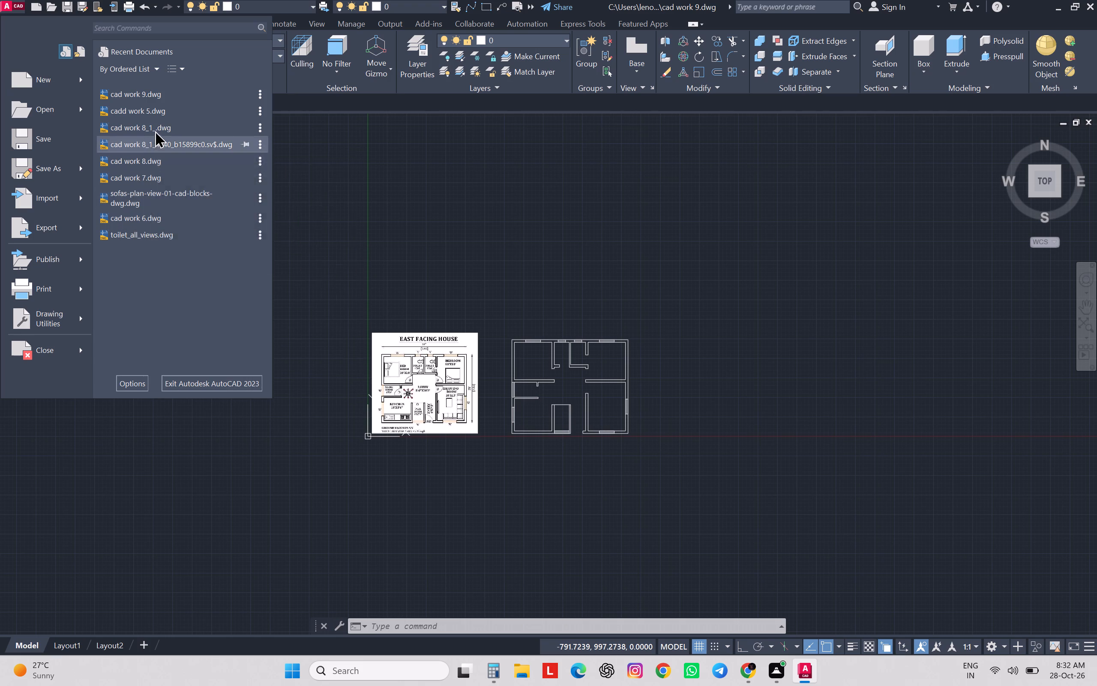
click(202, 132)
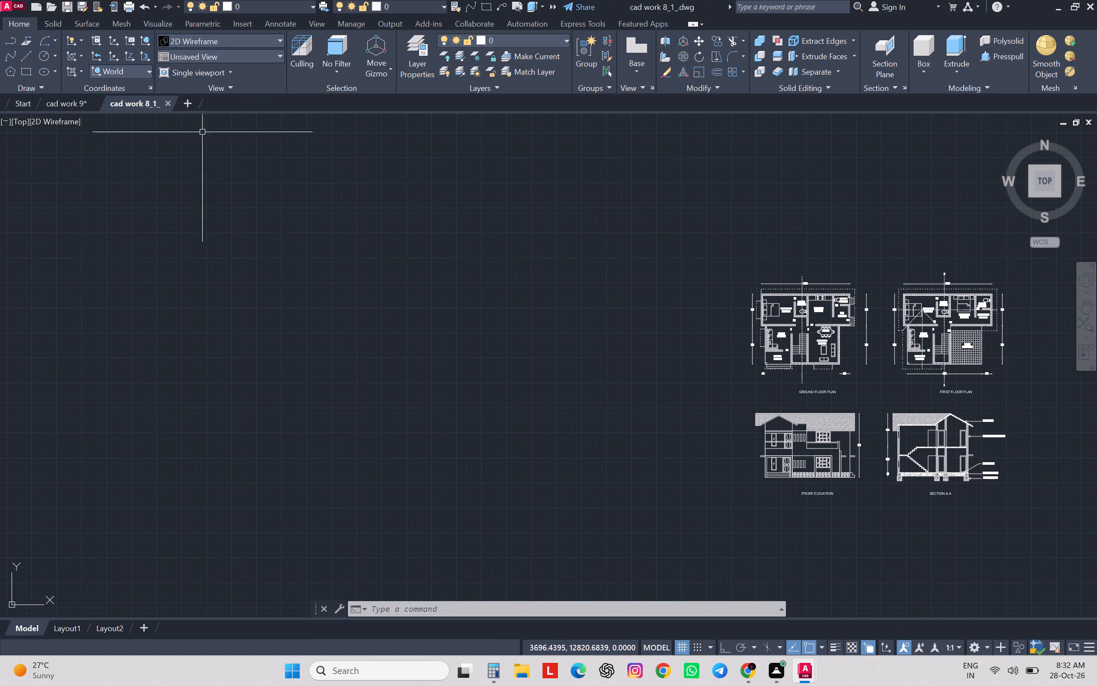
scroll(800, 350, up, 2)
scroll(800, 350, down, 2)
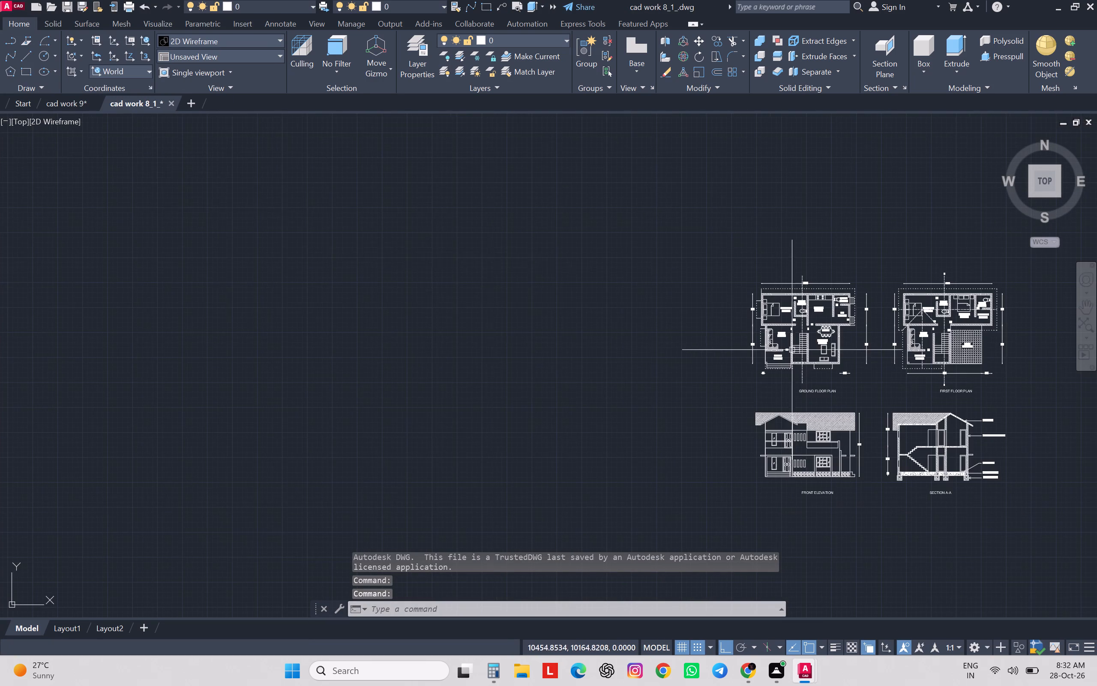
middle_drag(937, 433, 764, 415)
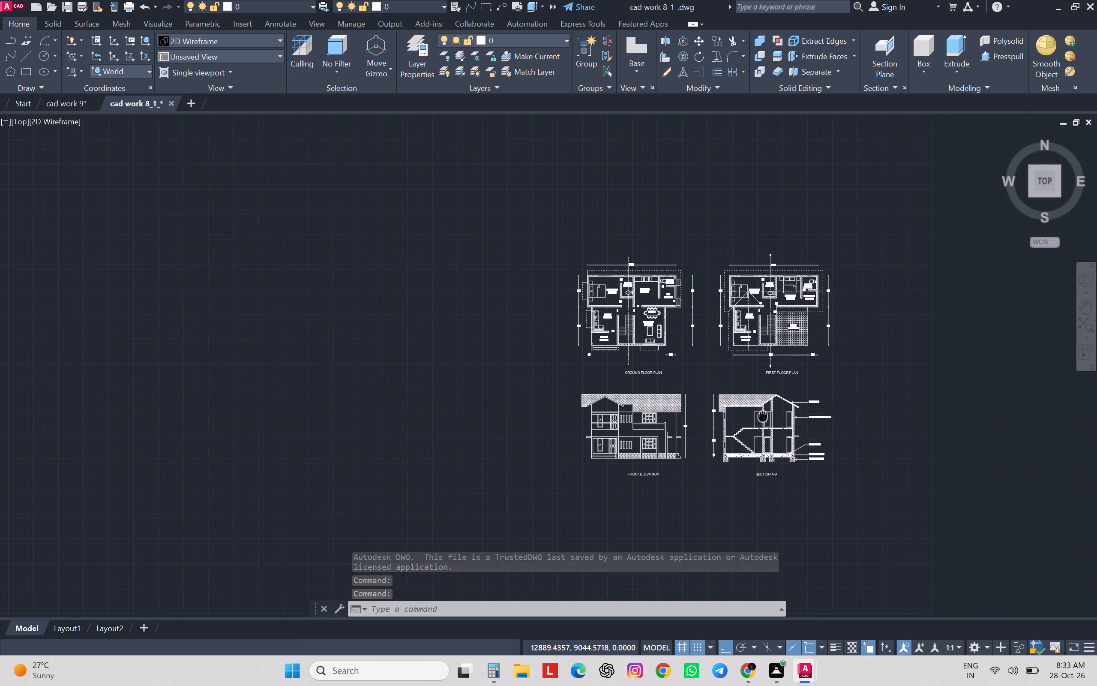
middle_drag(764, 415, 766, 415)
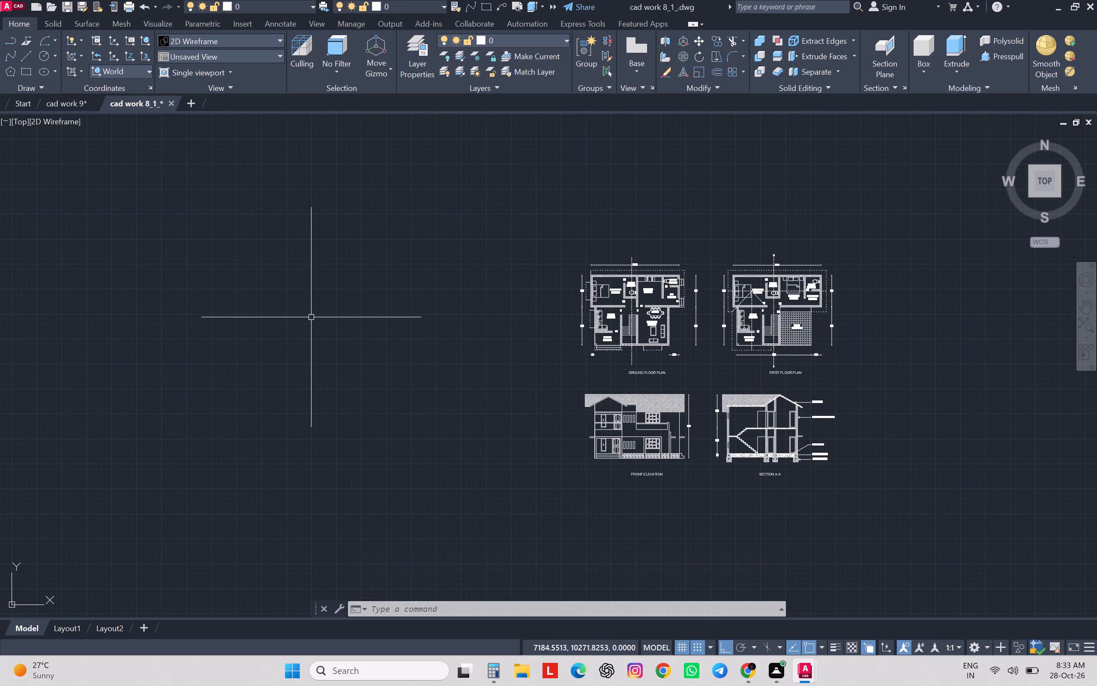
Open the recent drawing cadd work 5.dwg to view its contents.
click(13, 12)
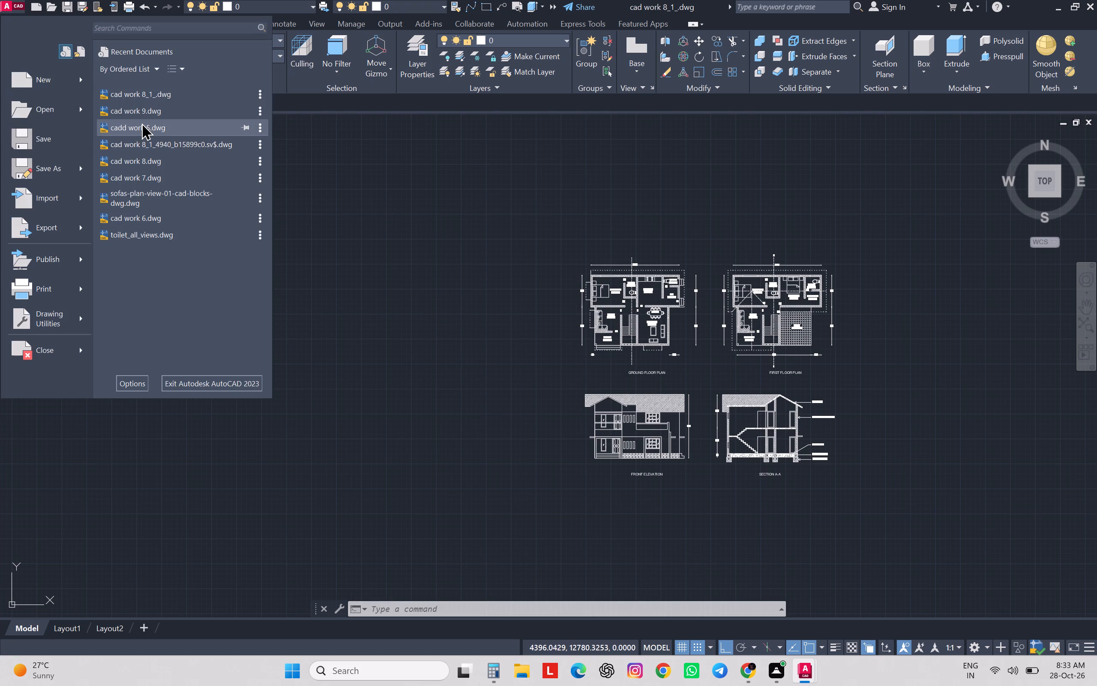
click(141, 123)
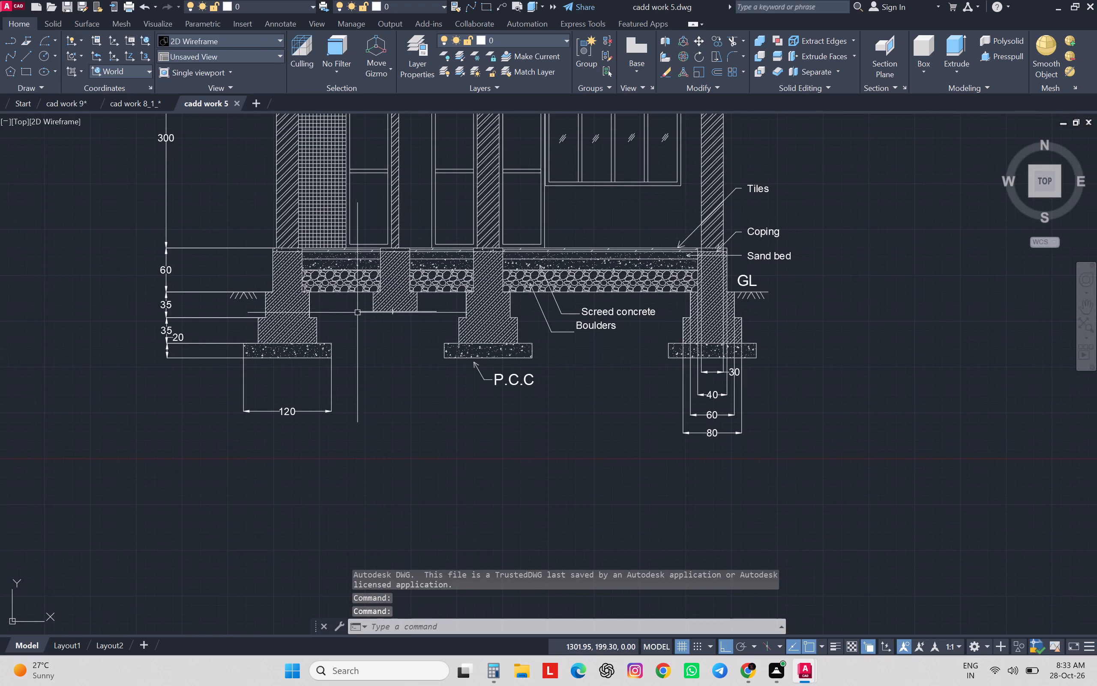
click(13, 10)
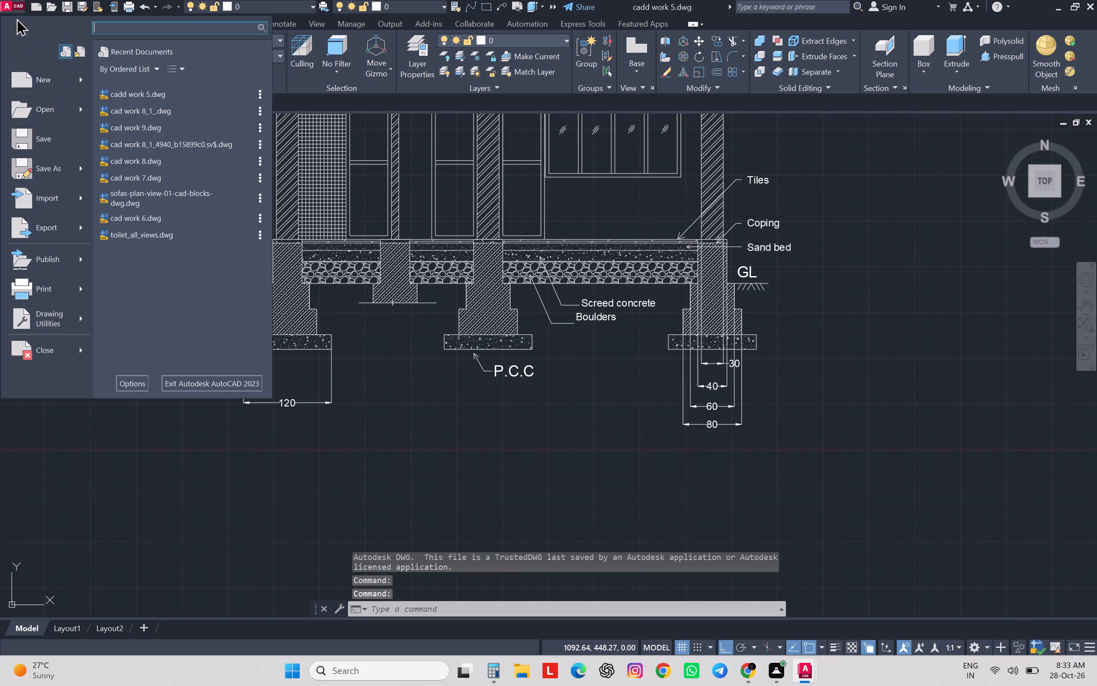
click(157, 102)
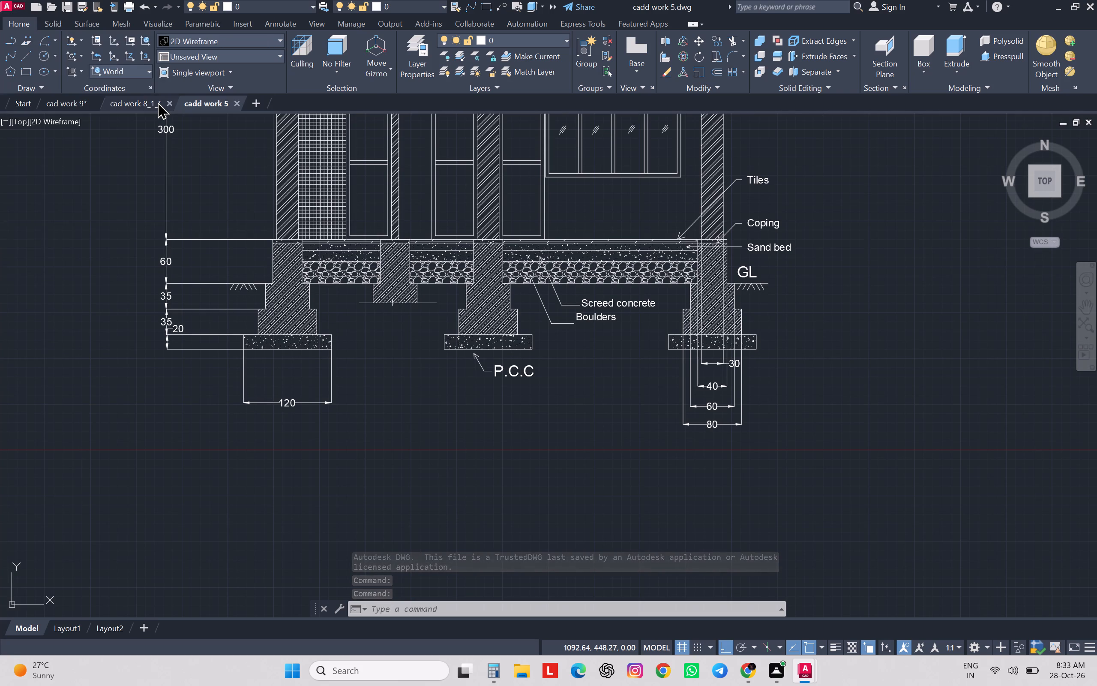
Open the recent drawing cad work 7.dwg.
click(3, 7)
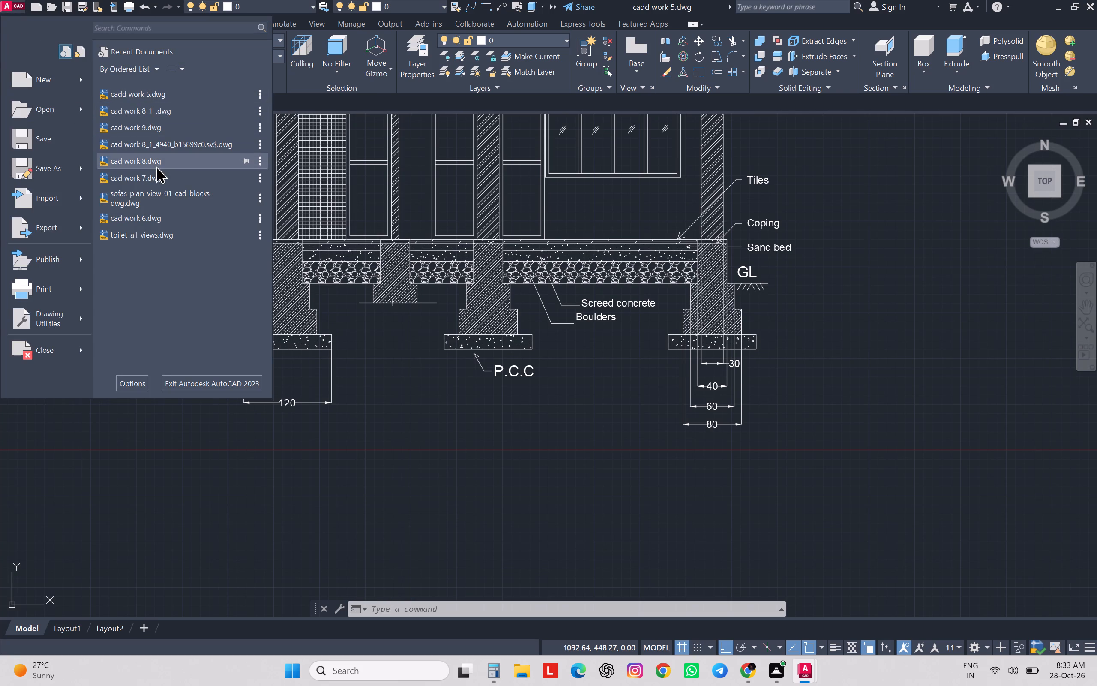
click(162, 179)
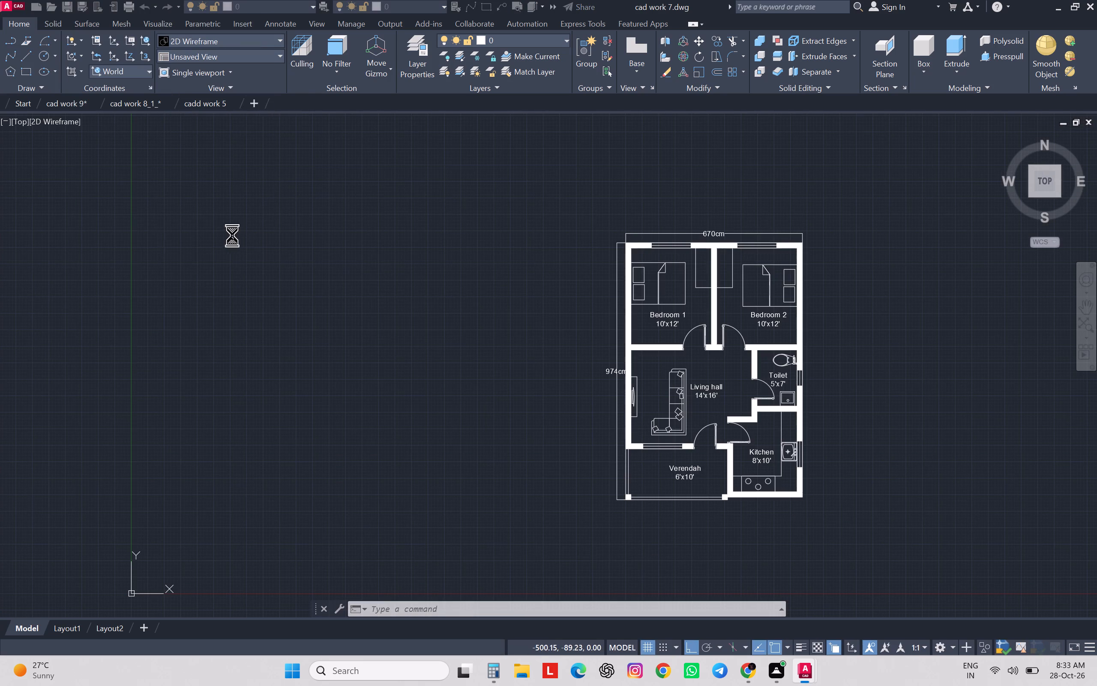
Copy the d1 door block between the living hall and verandah and paste it into cad work 9, east of the plan.
scroll(723, 438, up, 3)
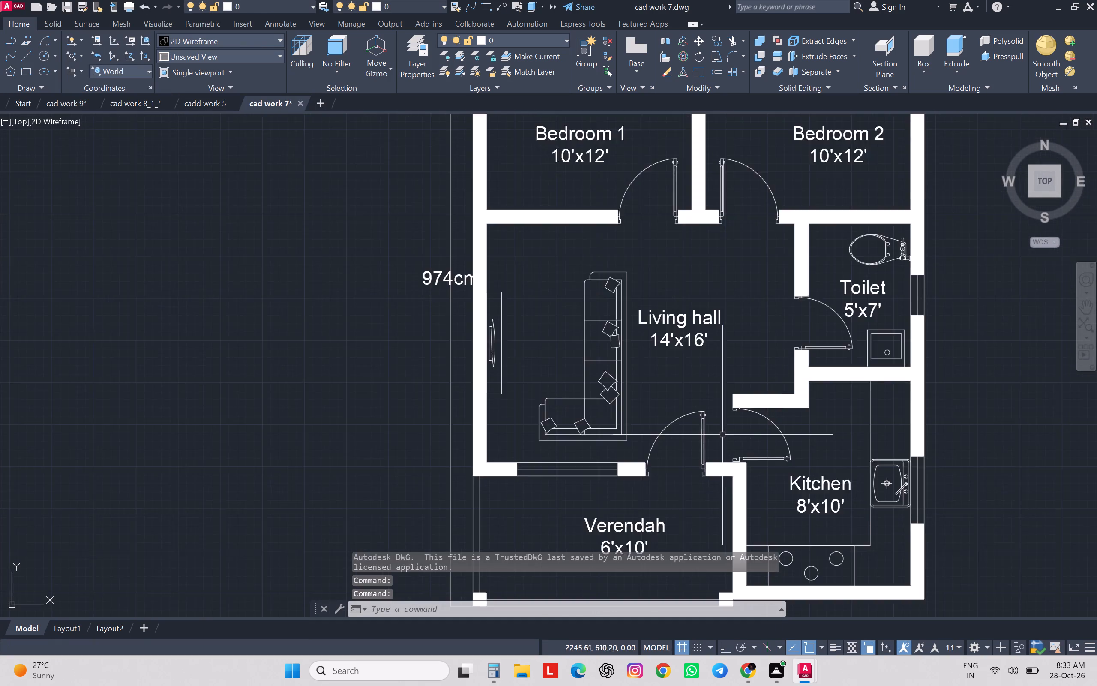
drag(713, 389, 710, 389)
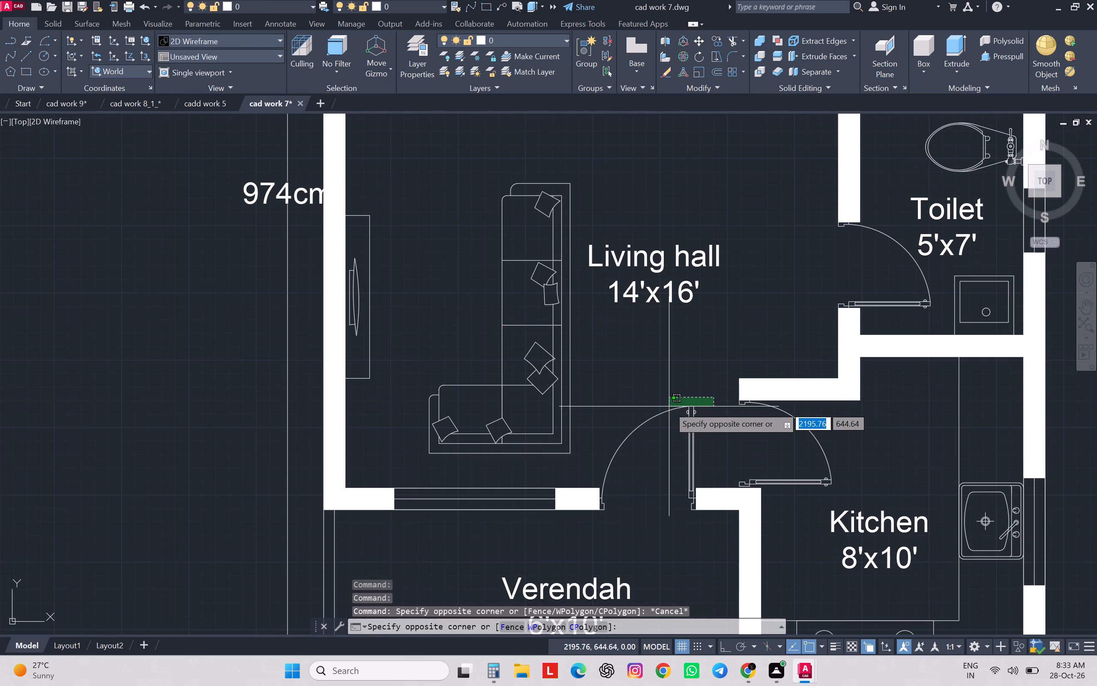
click(664, 425)
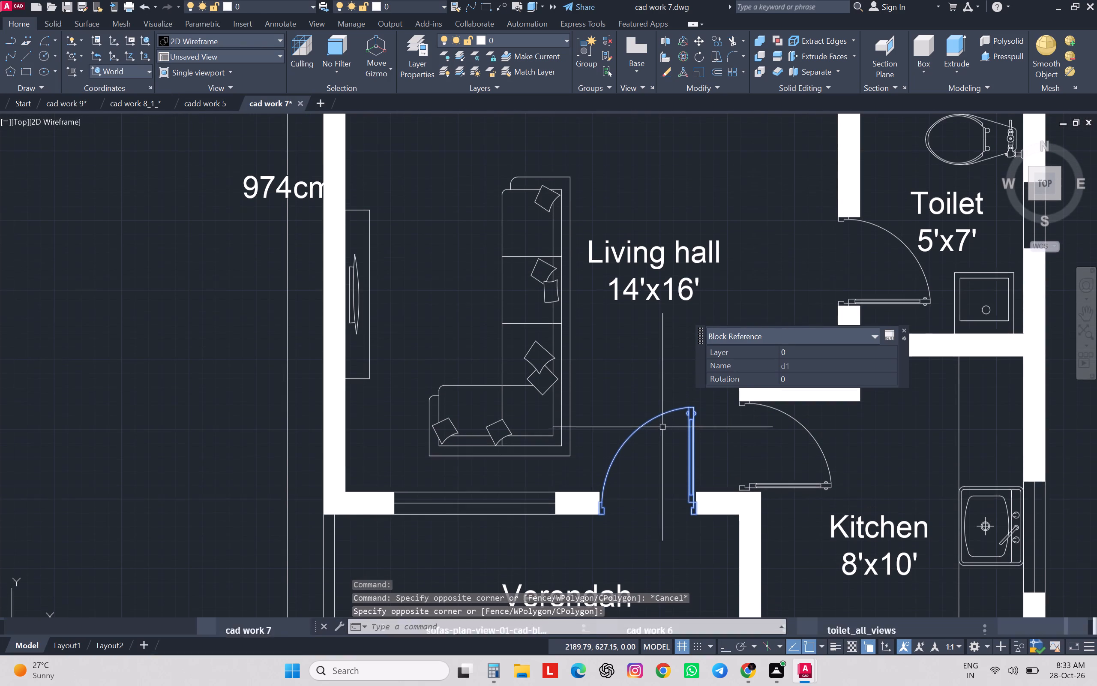
key(ctrl+c)
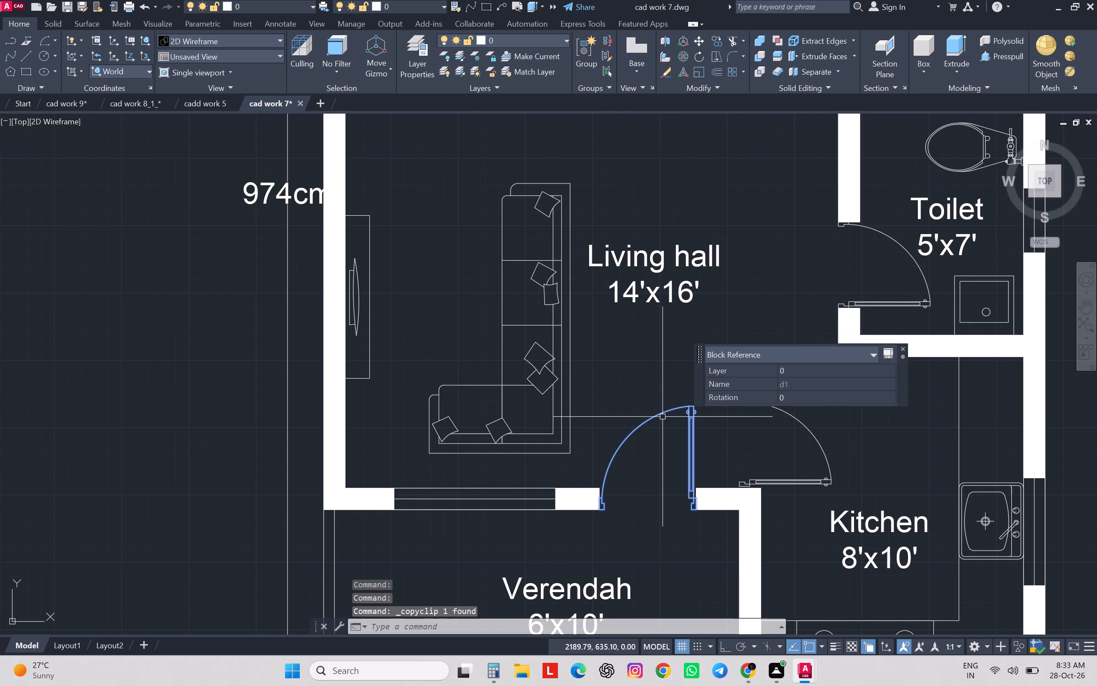
click(85, 103)
key(ctrl+v)
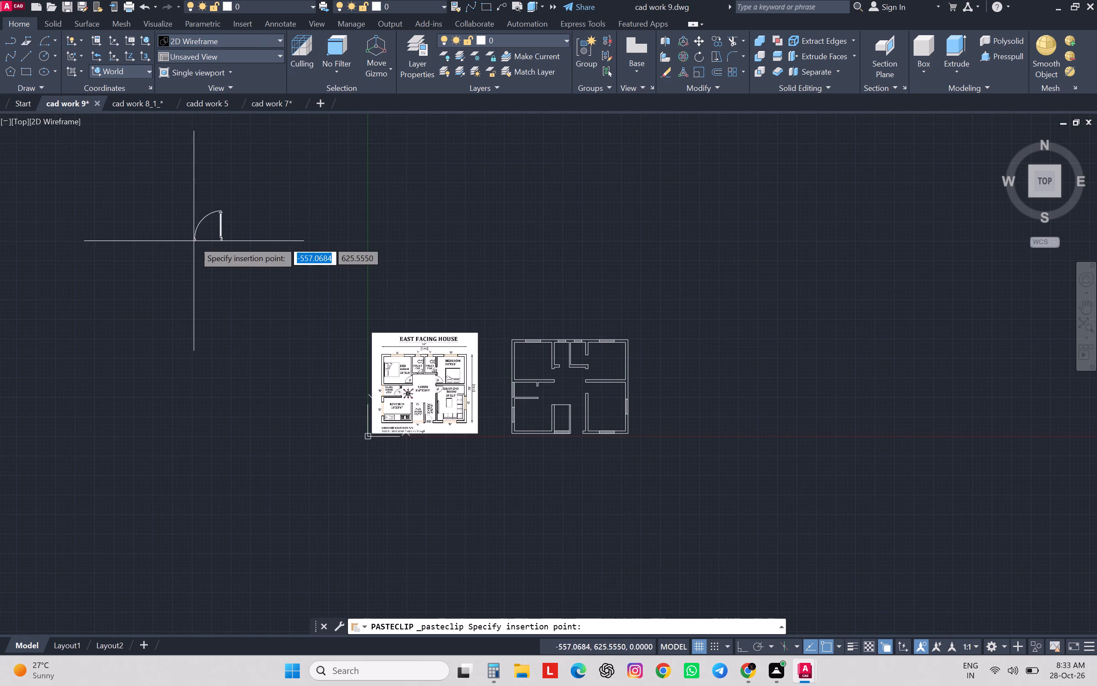
click(683, 370)
key(Escape)
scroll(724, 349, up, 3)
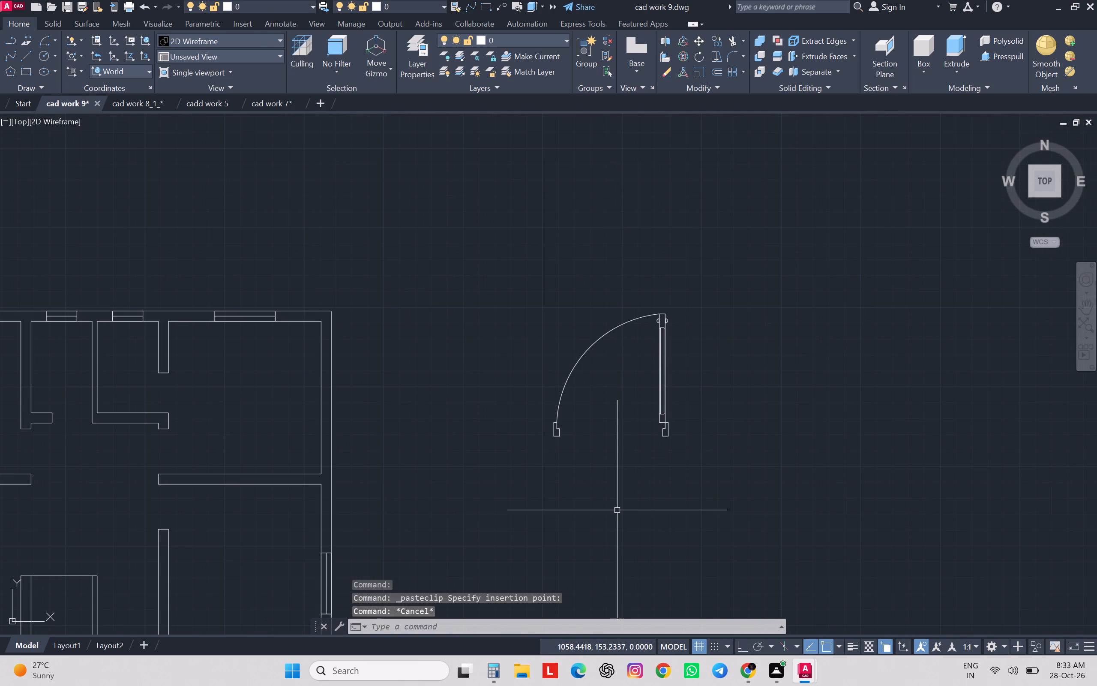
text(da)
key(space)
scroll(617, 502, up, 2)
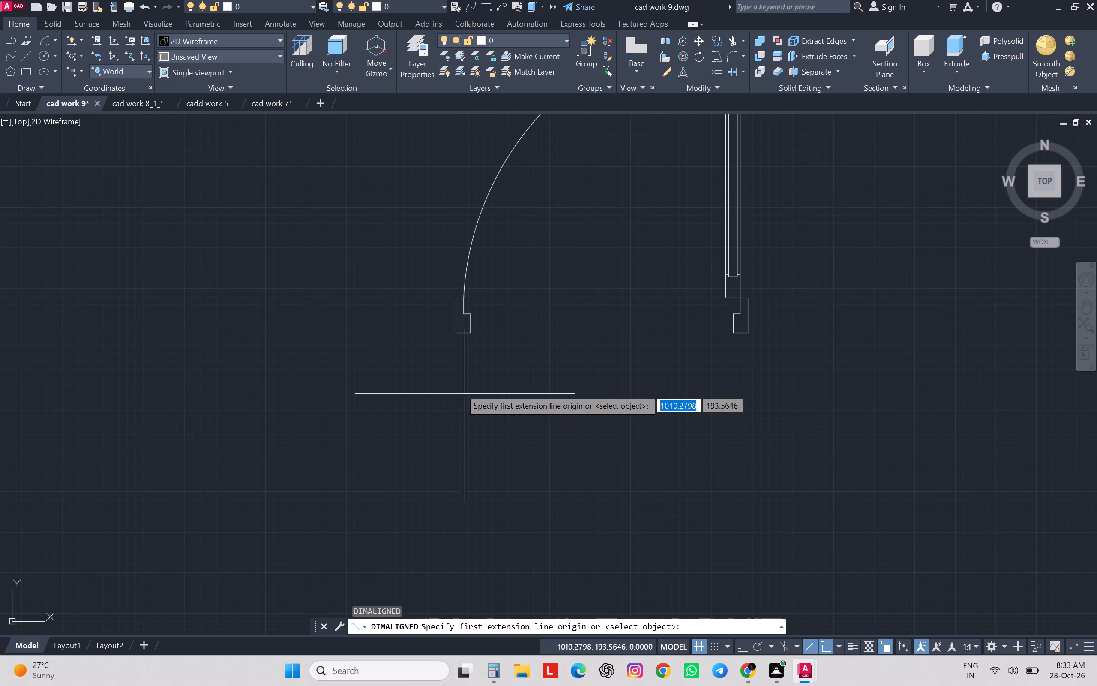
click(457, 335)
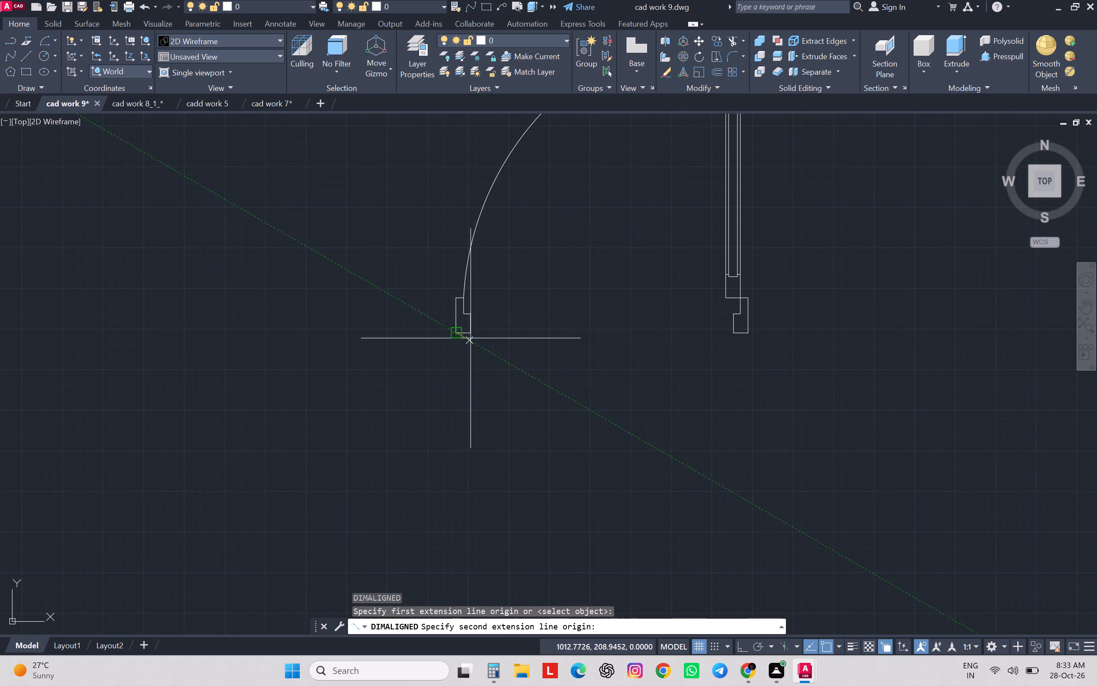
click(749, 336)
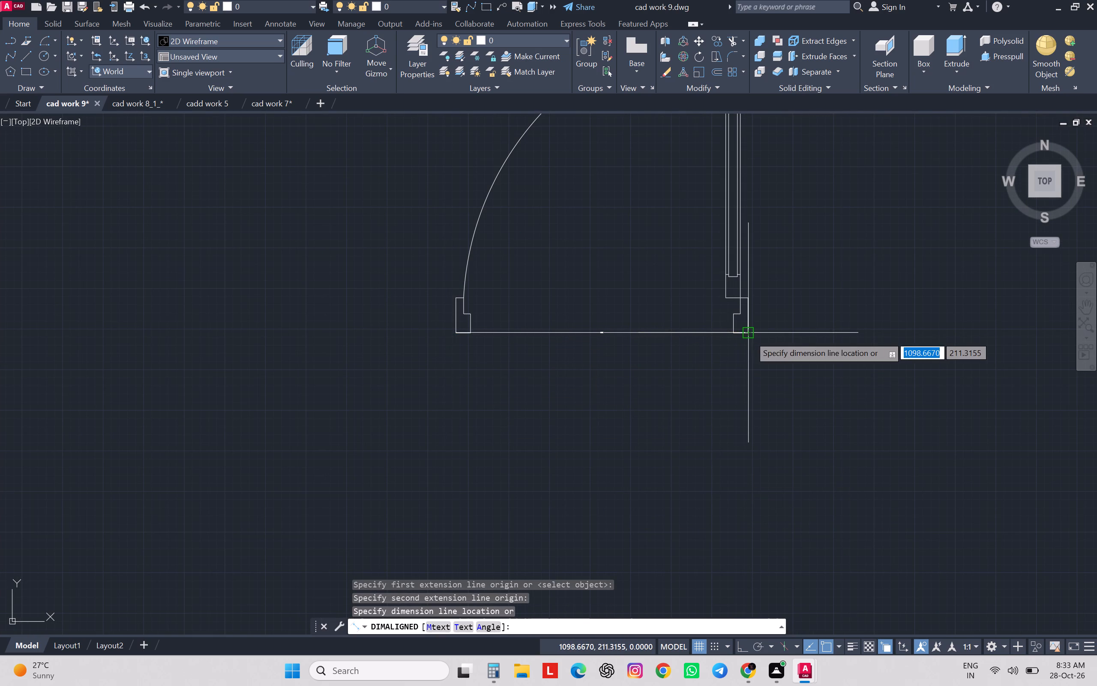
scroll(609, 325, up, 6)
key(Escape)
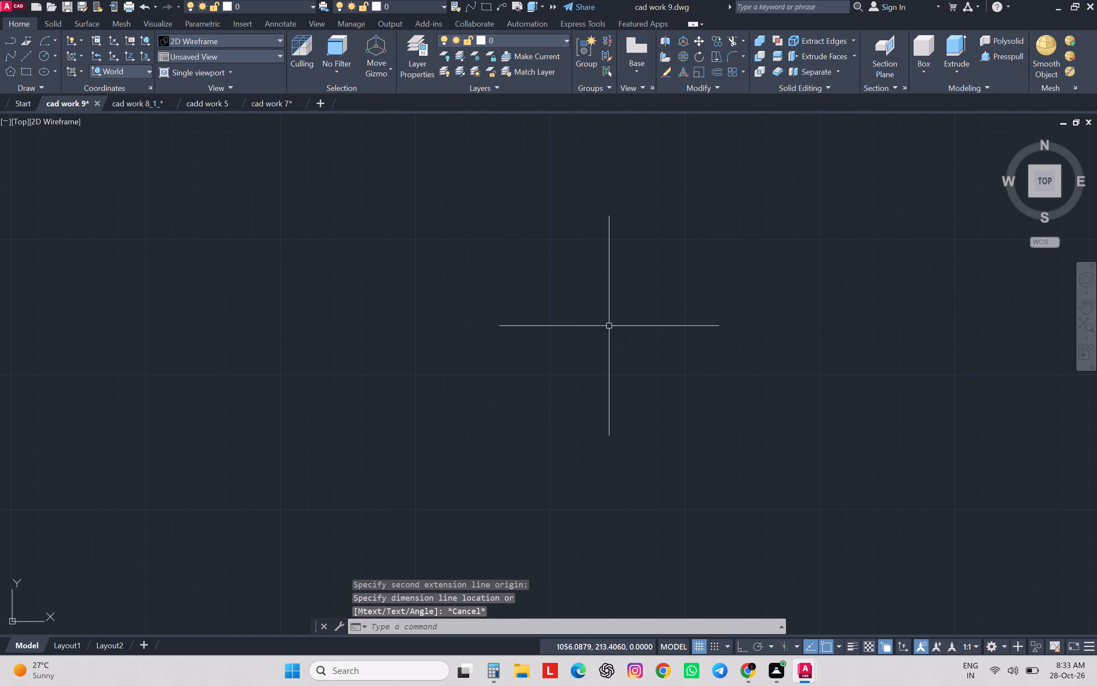
Modify the Standard dimension style to a text height of 20 and set it current.
scroll(609, 326, down, 8)
key(d)
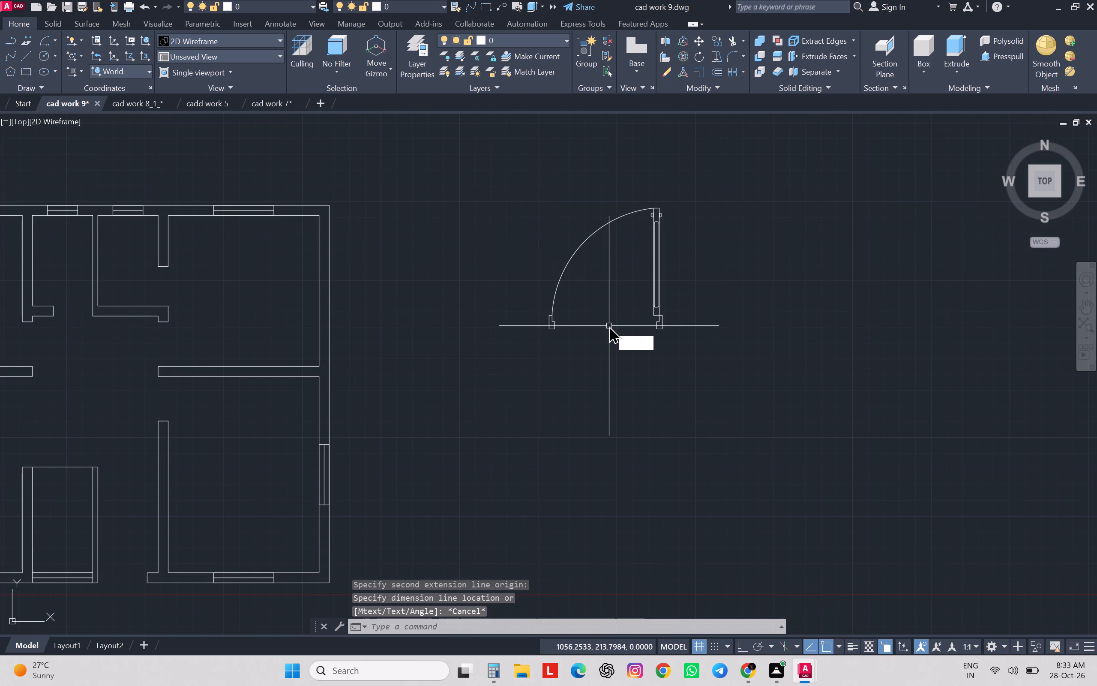
key(Return)
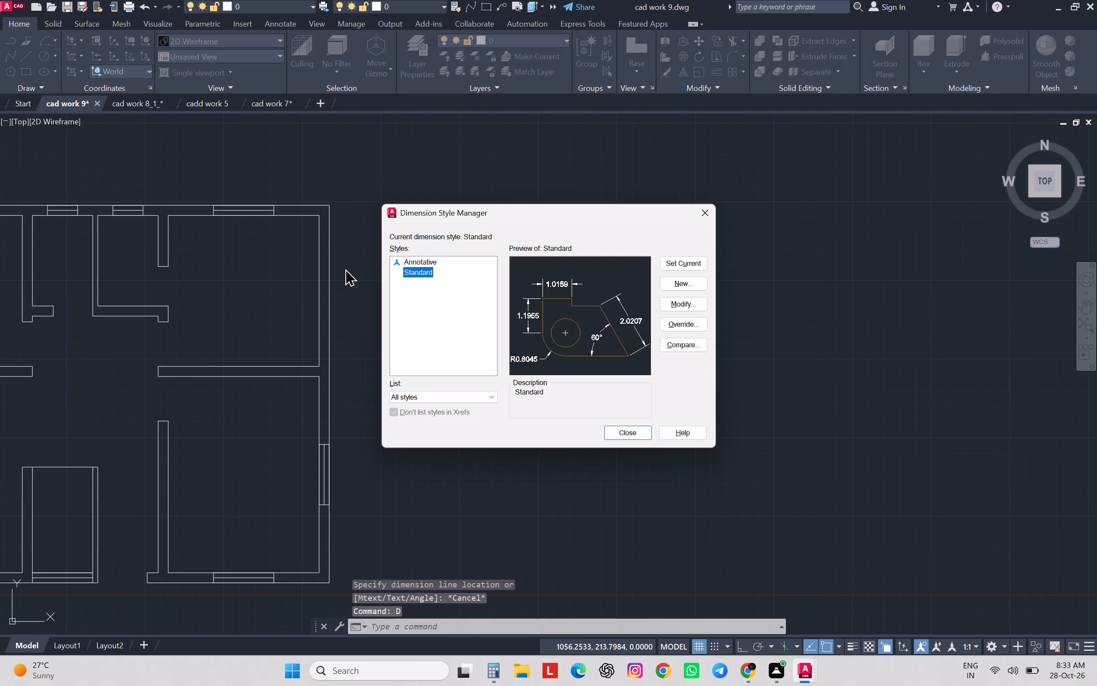
click(683, 297)
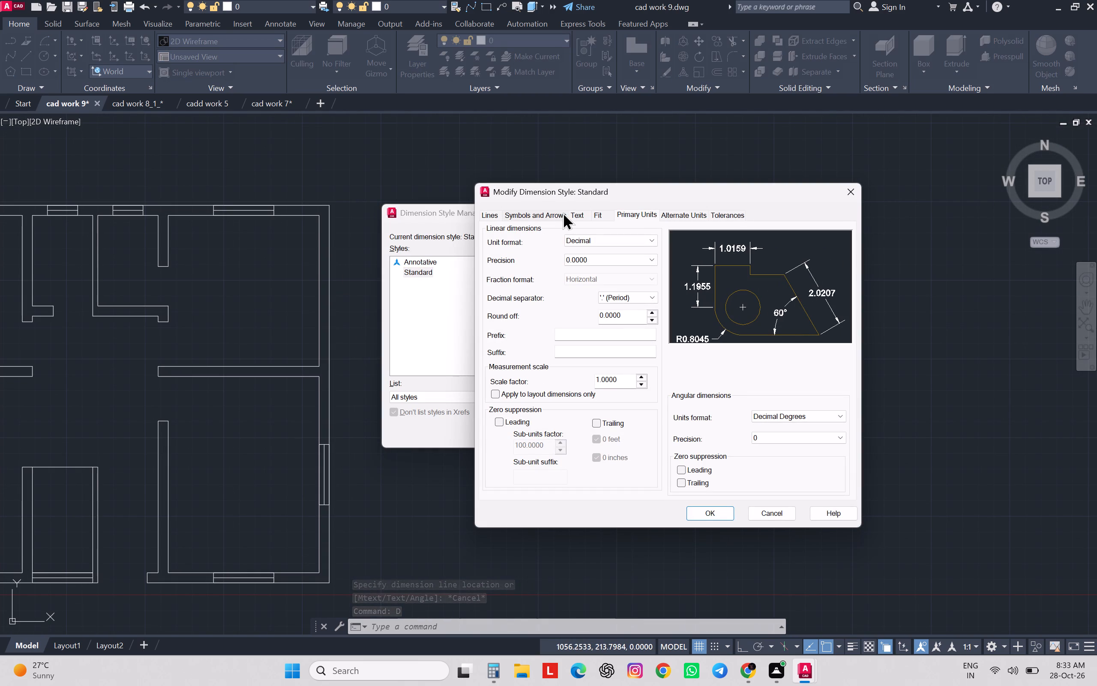
click(580, 212)
drag(641, 307, 553, 300)
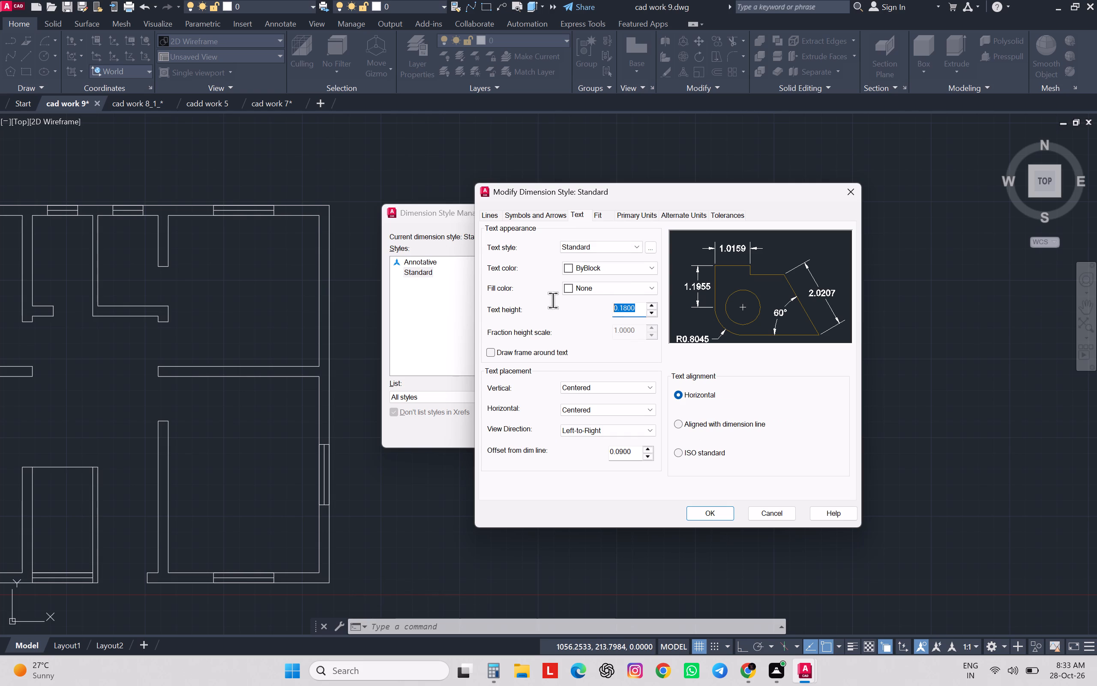
drag(553, 300, 540, 299)
text(20)
key(Return)
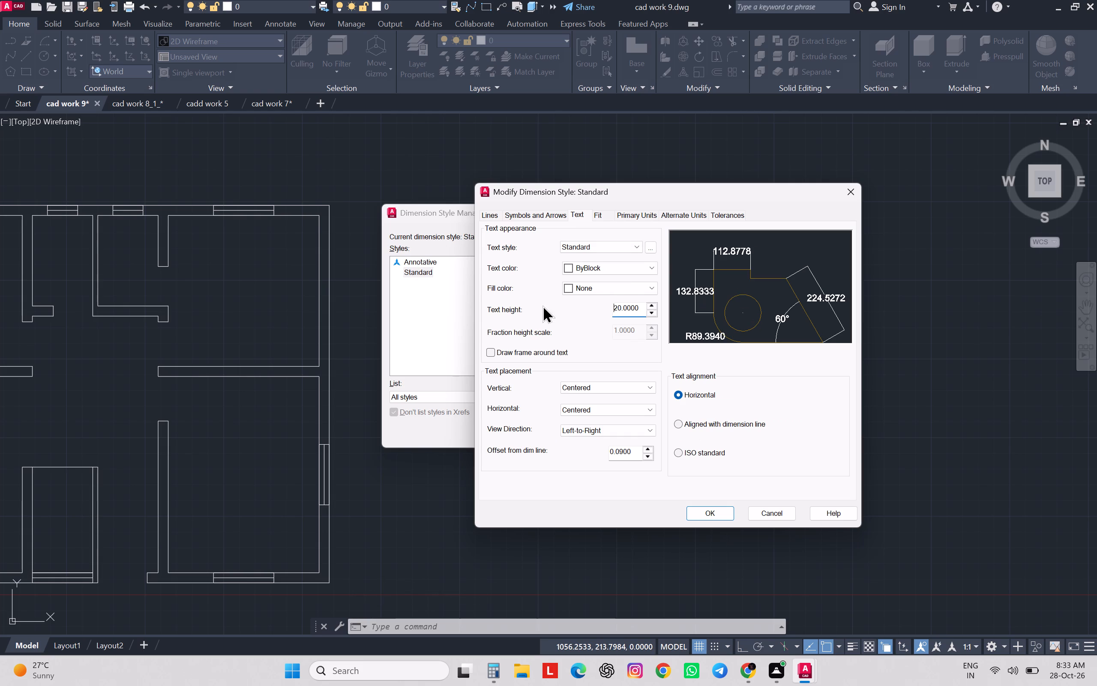
click(708, 505)
click(715, 514)
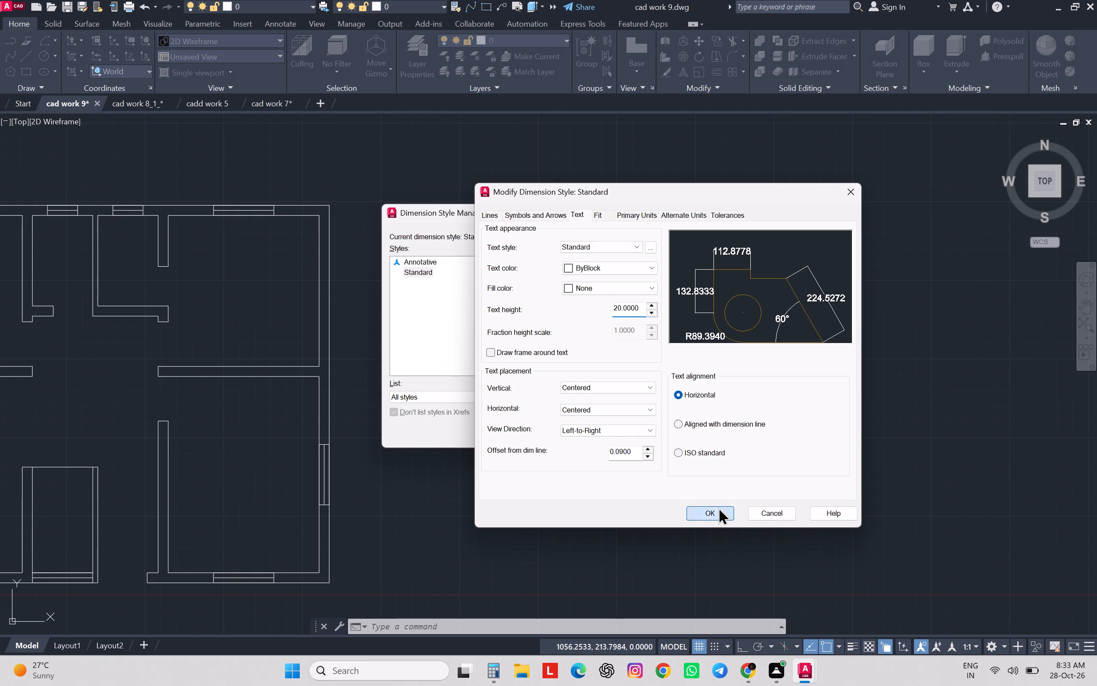
click(689, 261)
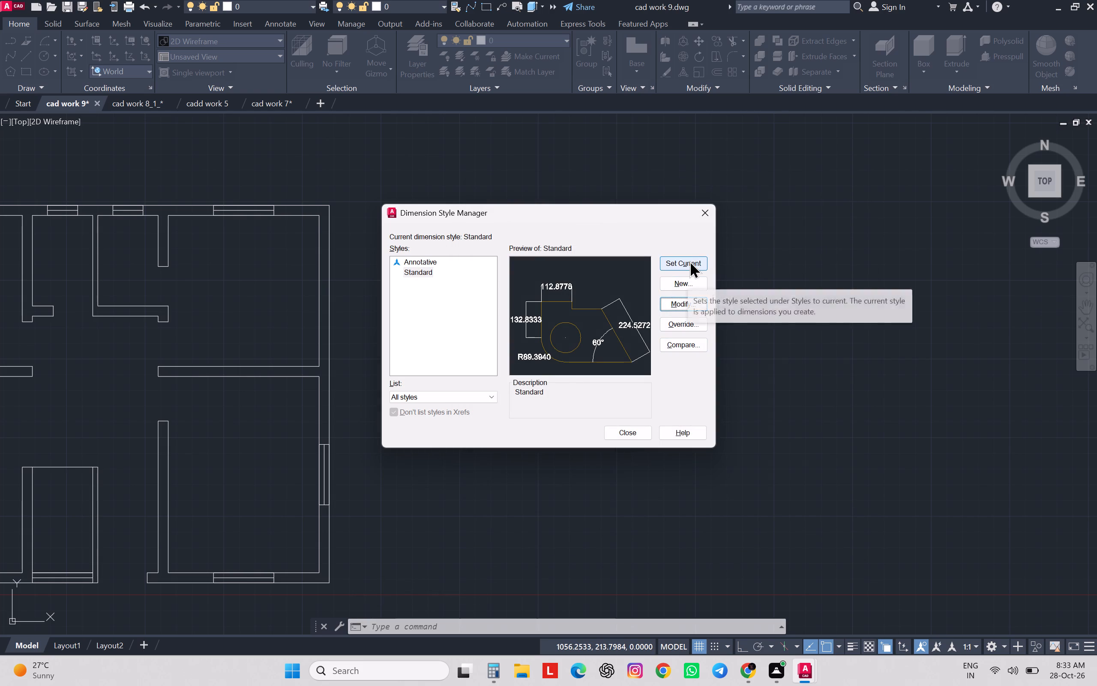
click(628, 438)
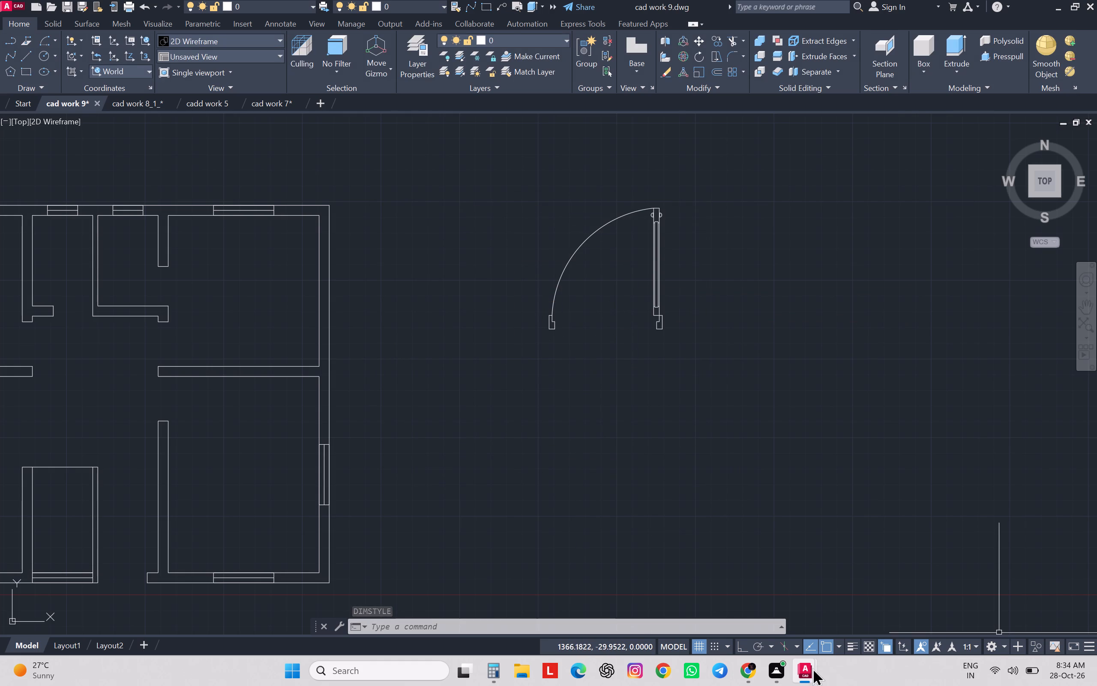
Switch to the length converter in Chrome and convert 90 centimetres to inches.
click(737, 625)
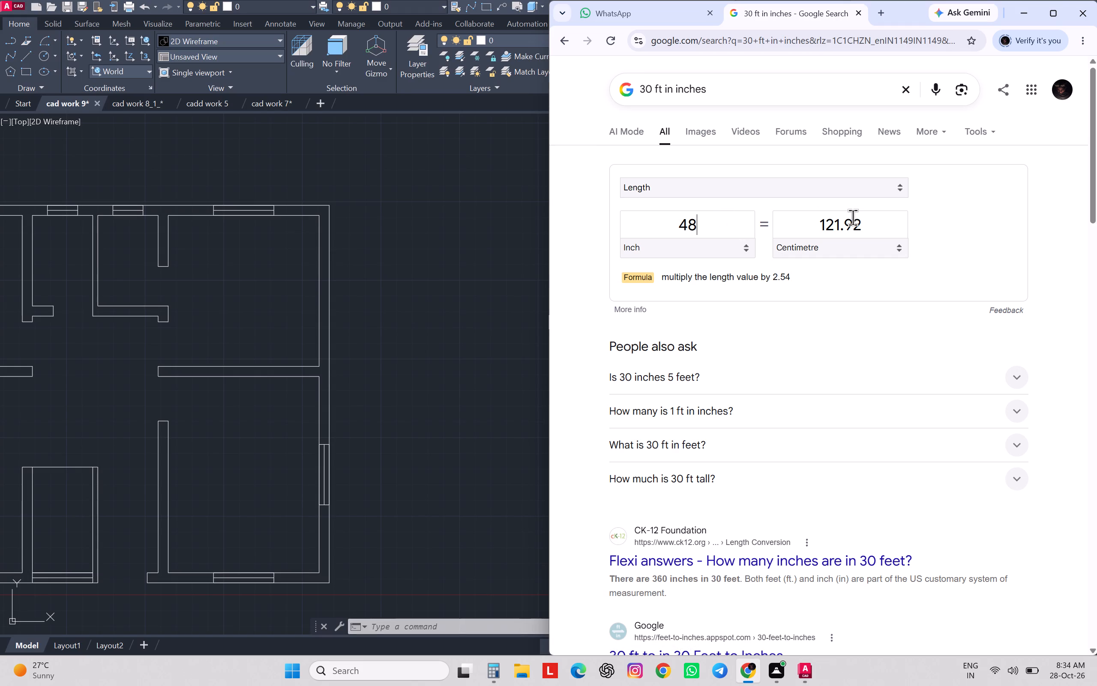
drag(872, 228, 802, 227)
text(90)
key(Return)
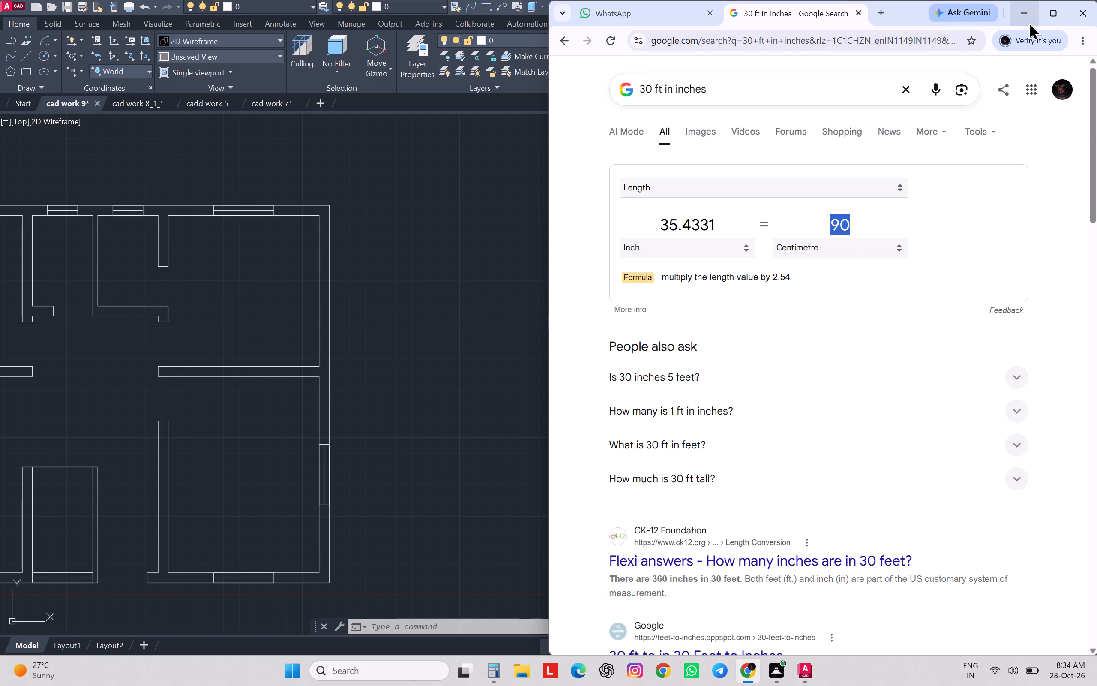
click(1029, 22)
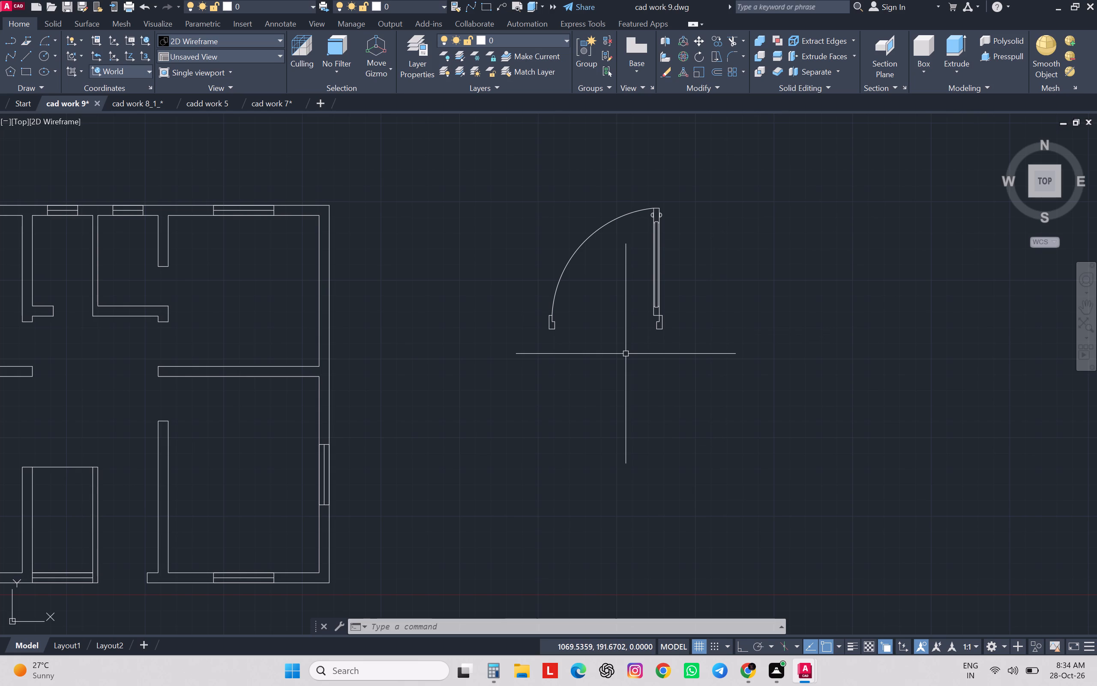
Scale the pasted door block by reference from 90 to 35.4, based at its west jamb's lower outer corner.
key(s)
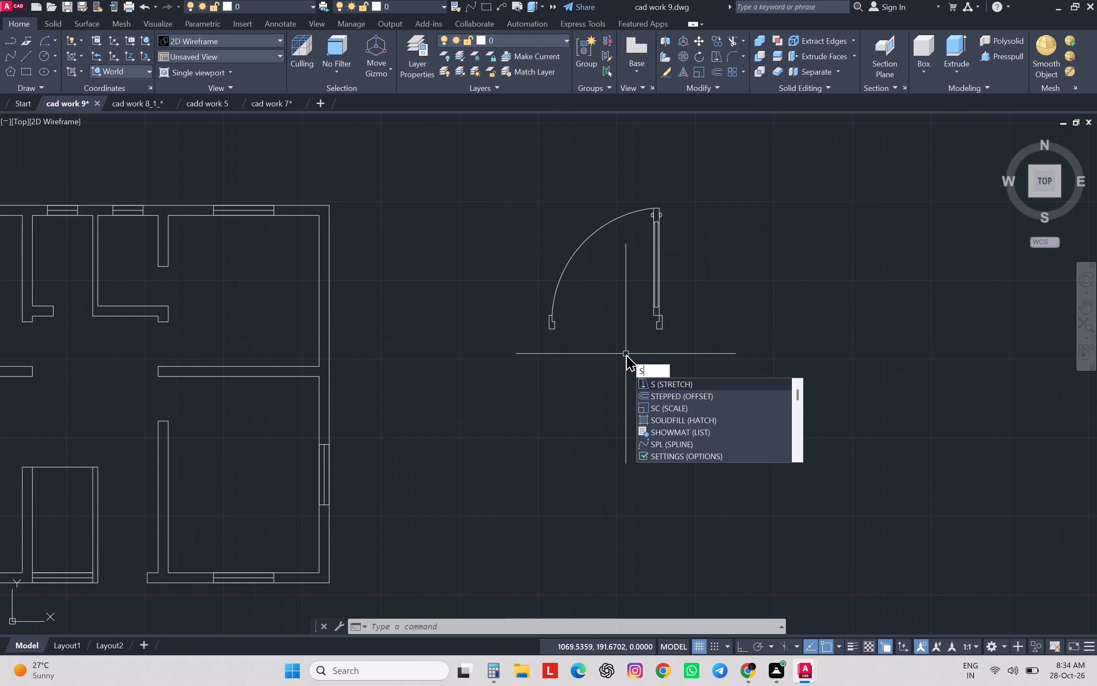
text(c)
key(space)
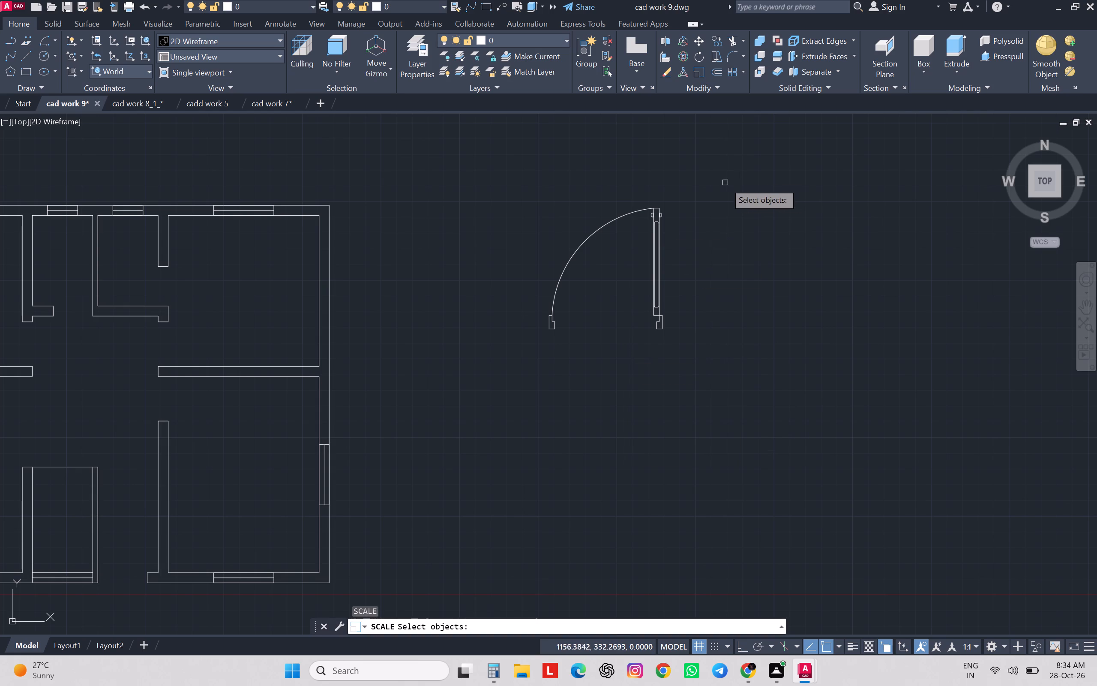
click(658, 237)
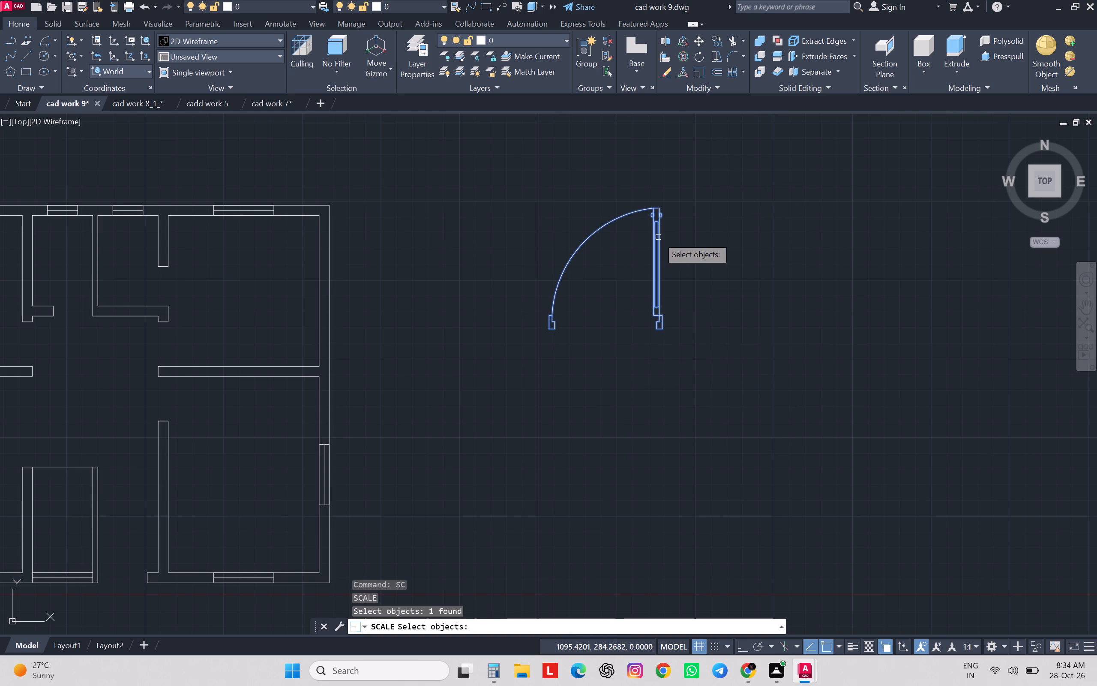
key(Return)
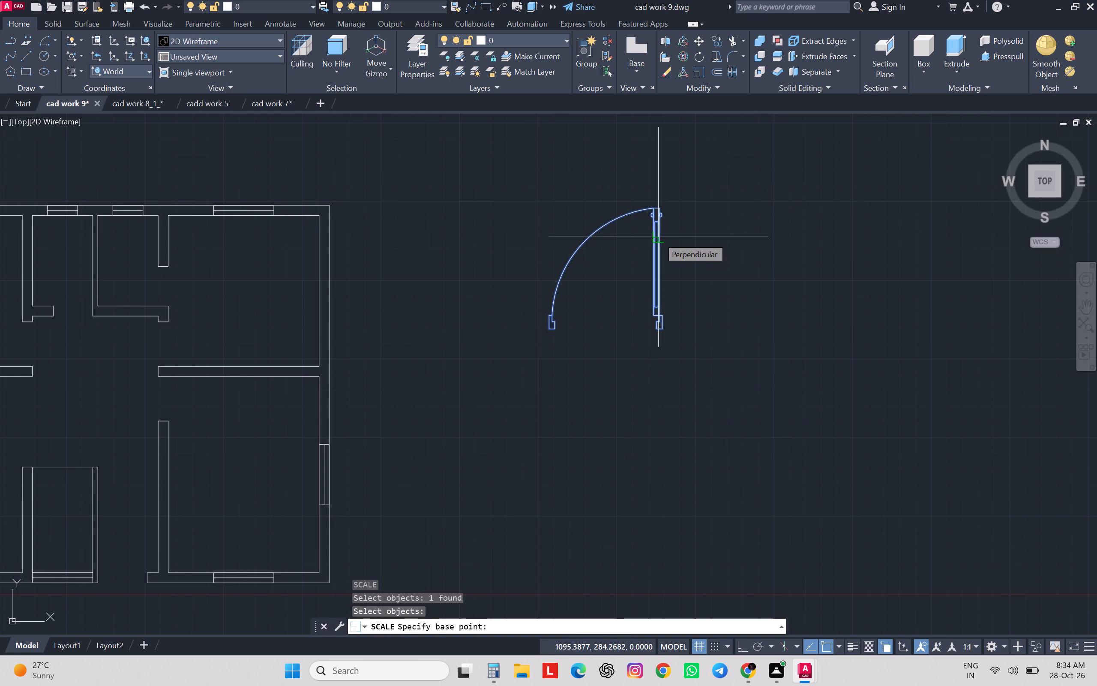
scroll(546, 331, up, 3)
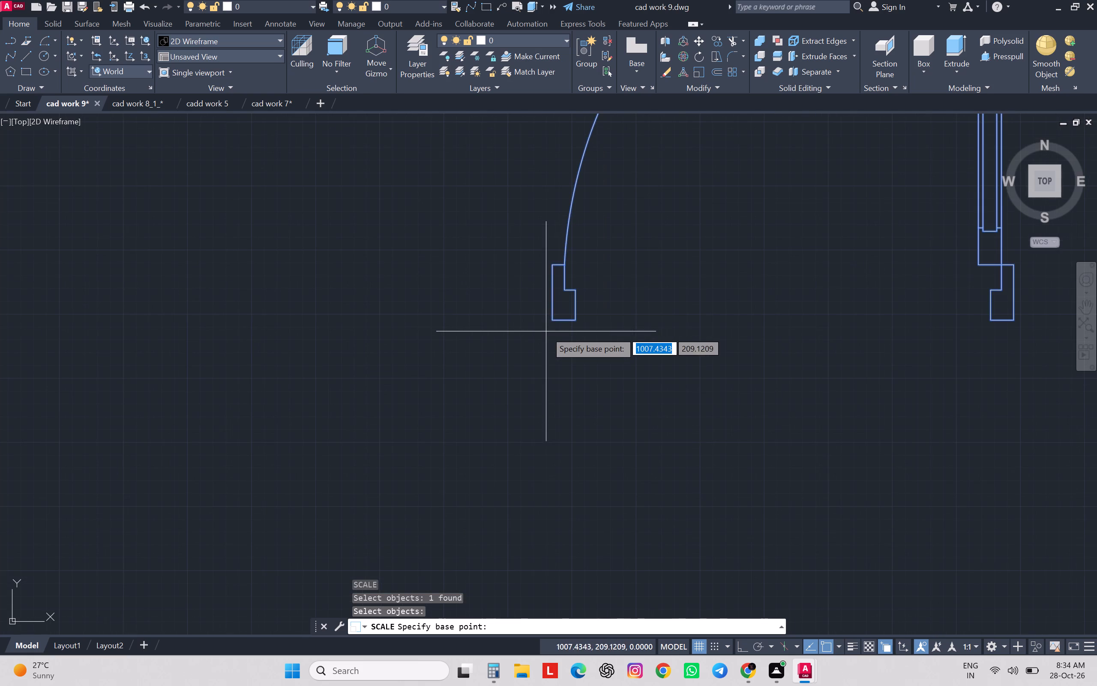
click(551, 322)
key(r)
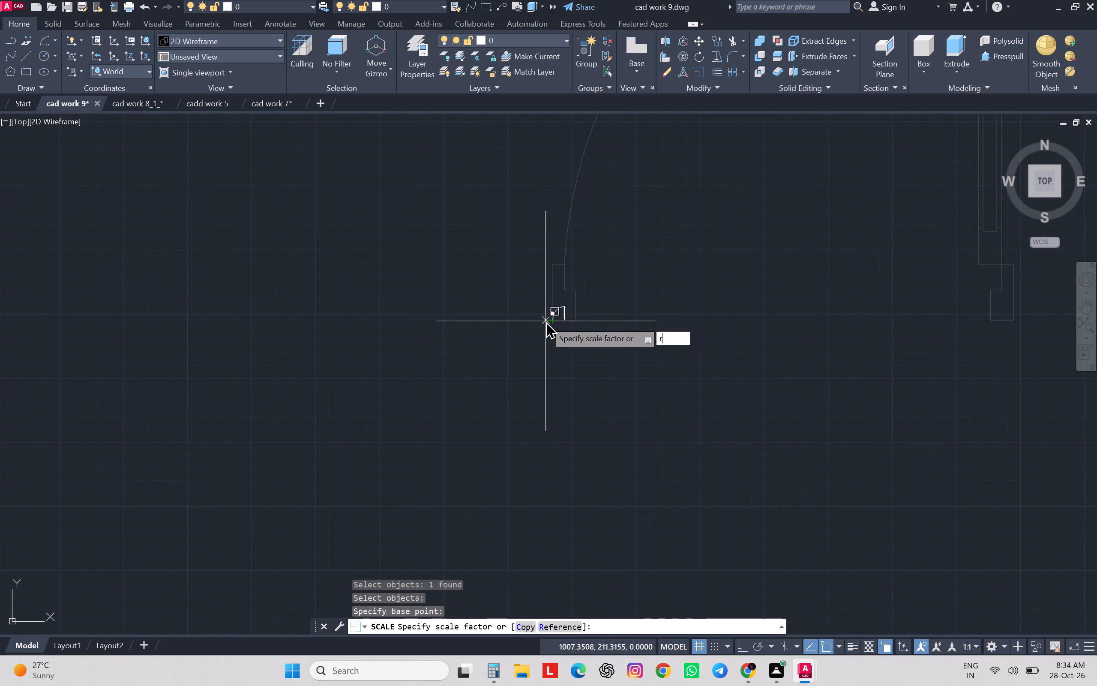
key(Return)
text(90)
key(Return)
text(35.4)
key(Return)
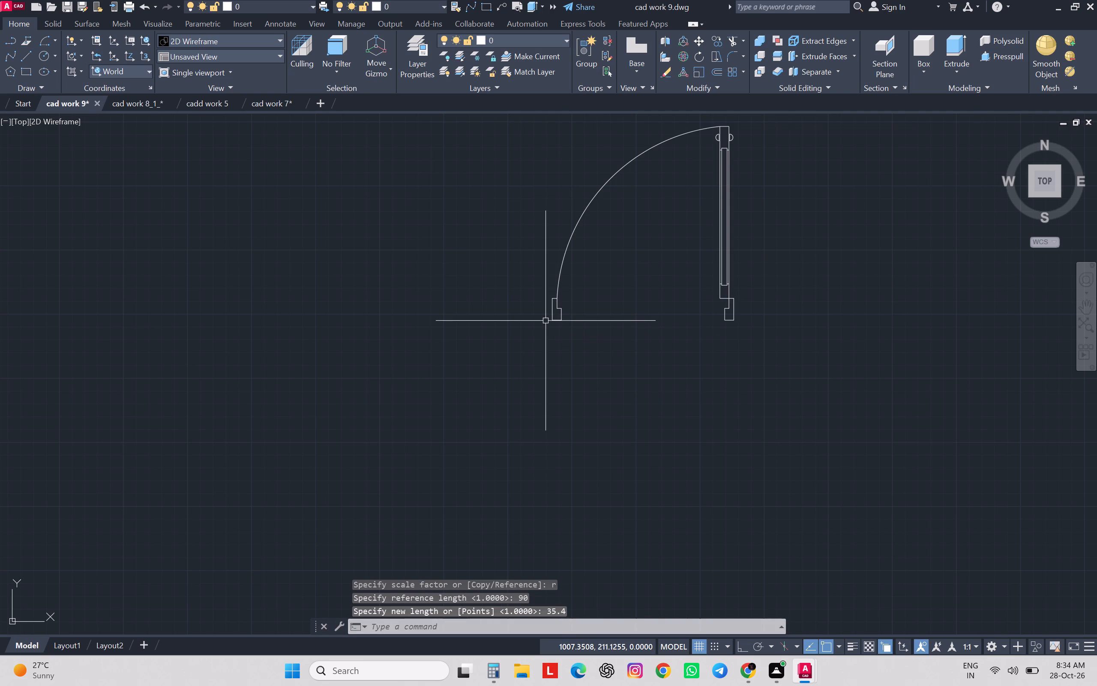
Rotate the scaled d1 door block east of the plan to 270° about its east jamb's lower corner, with Ortho on.
scroll(546, 321, down, 3)
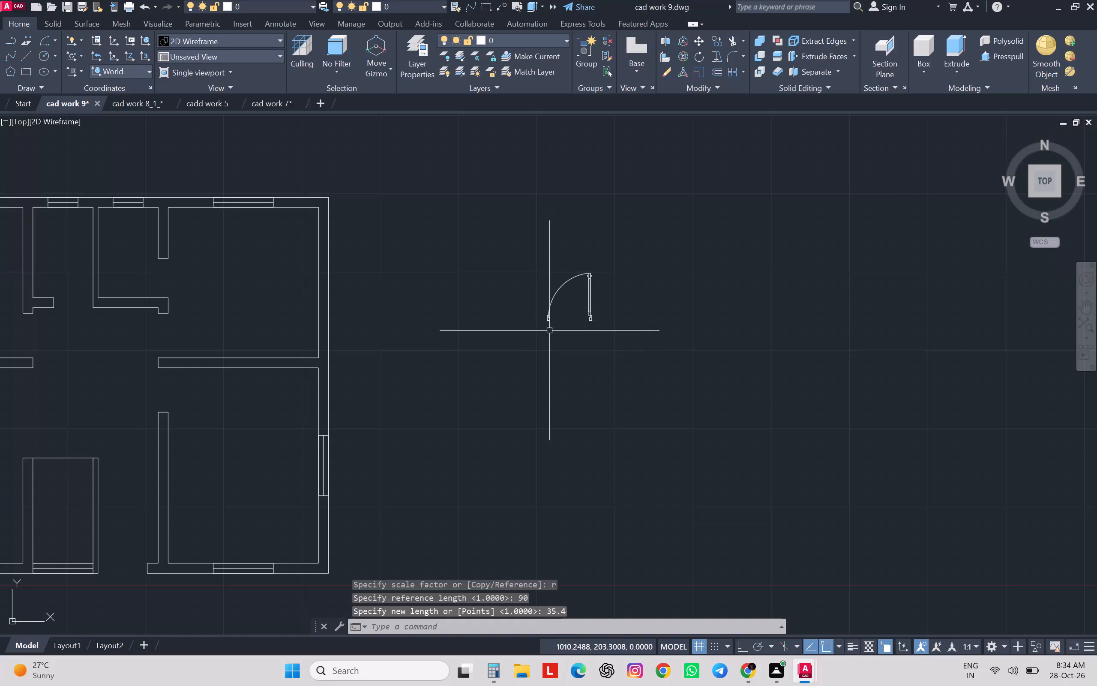
scroll(557, 330, down, 1)
middle_drag(557, 330, 600, 320)
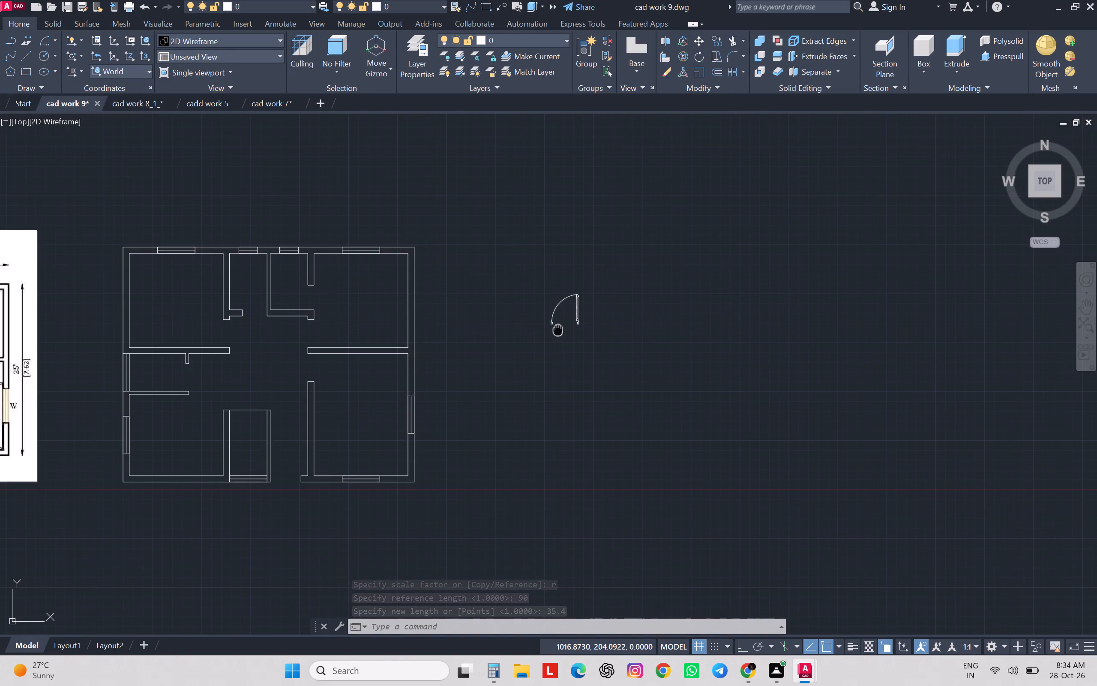
middle_drag(600, 320, 681, 298)
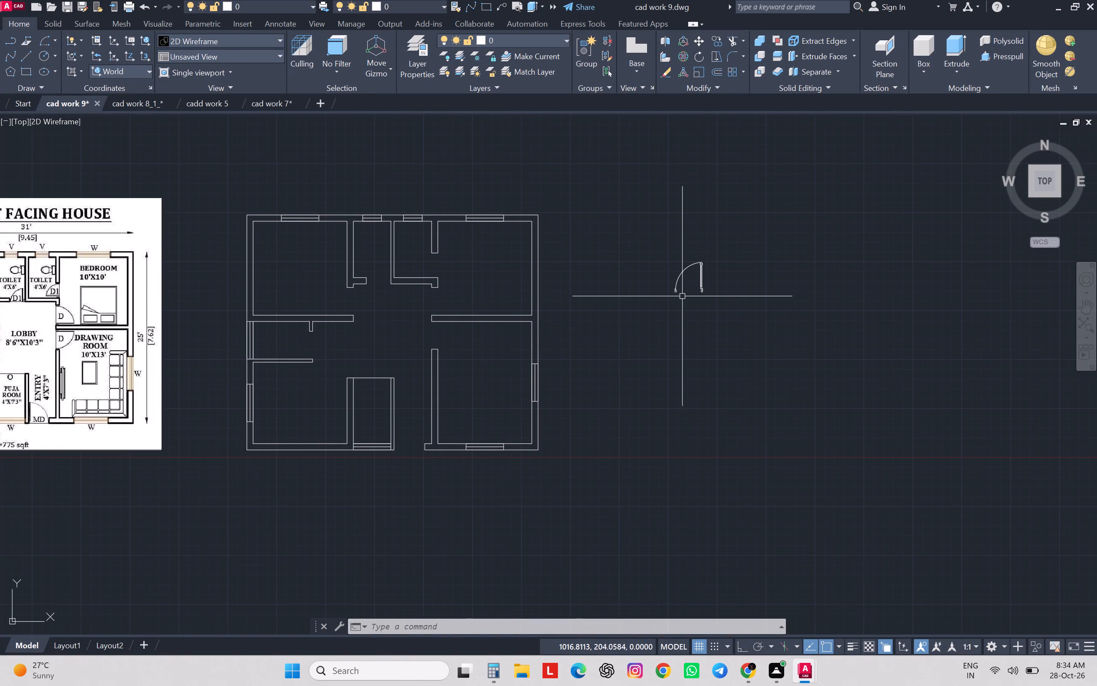
drag(754, 243, 738, 247)
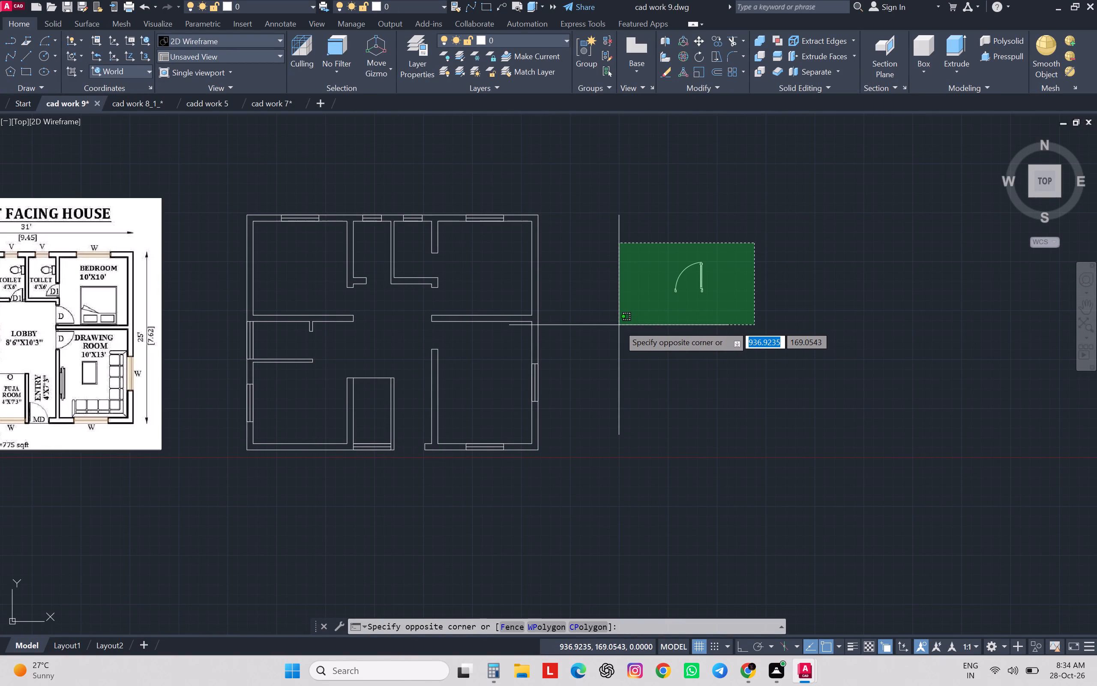
click(619, 325)
text(ro)
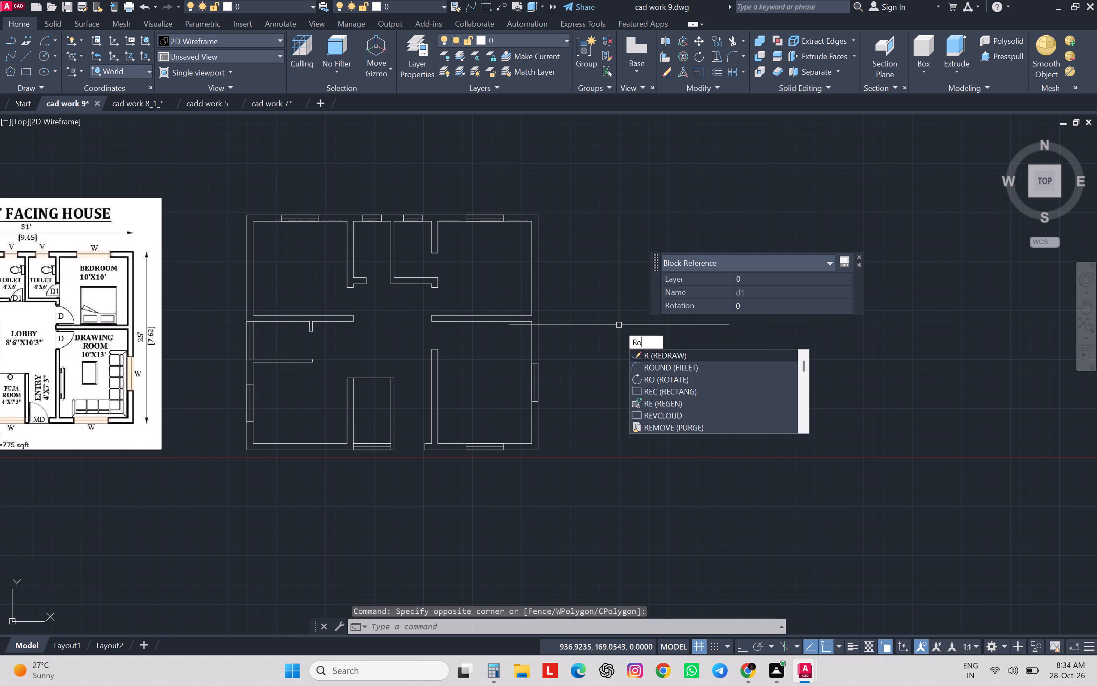
key(Return)
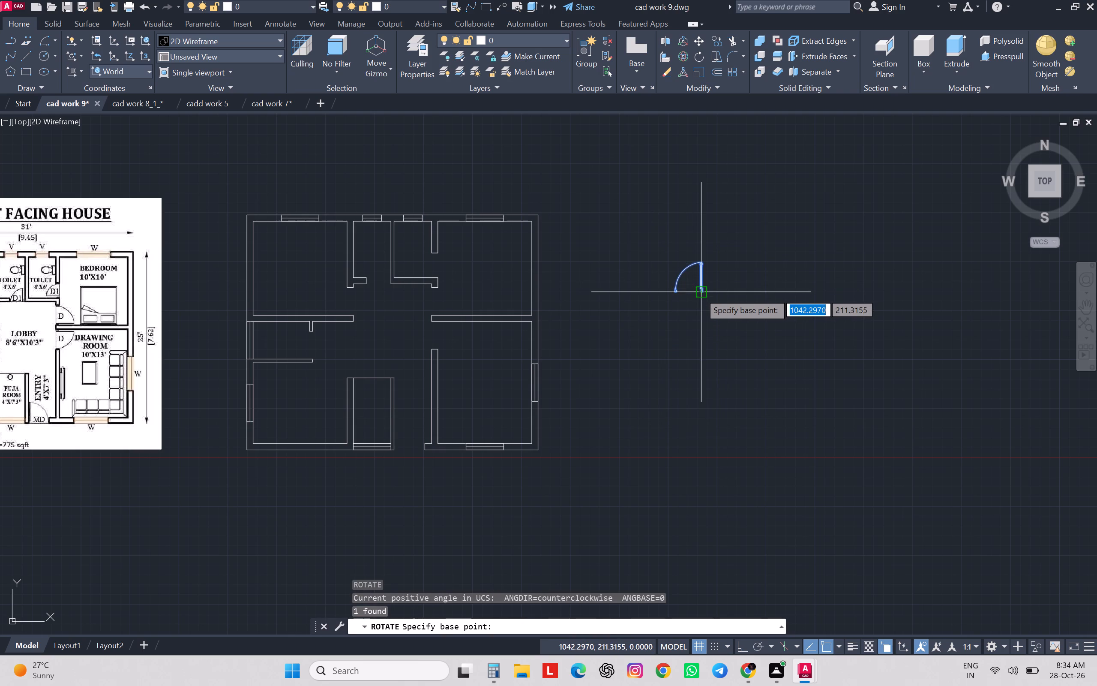
click(700, 293)
key(F8)
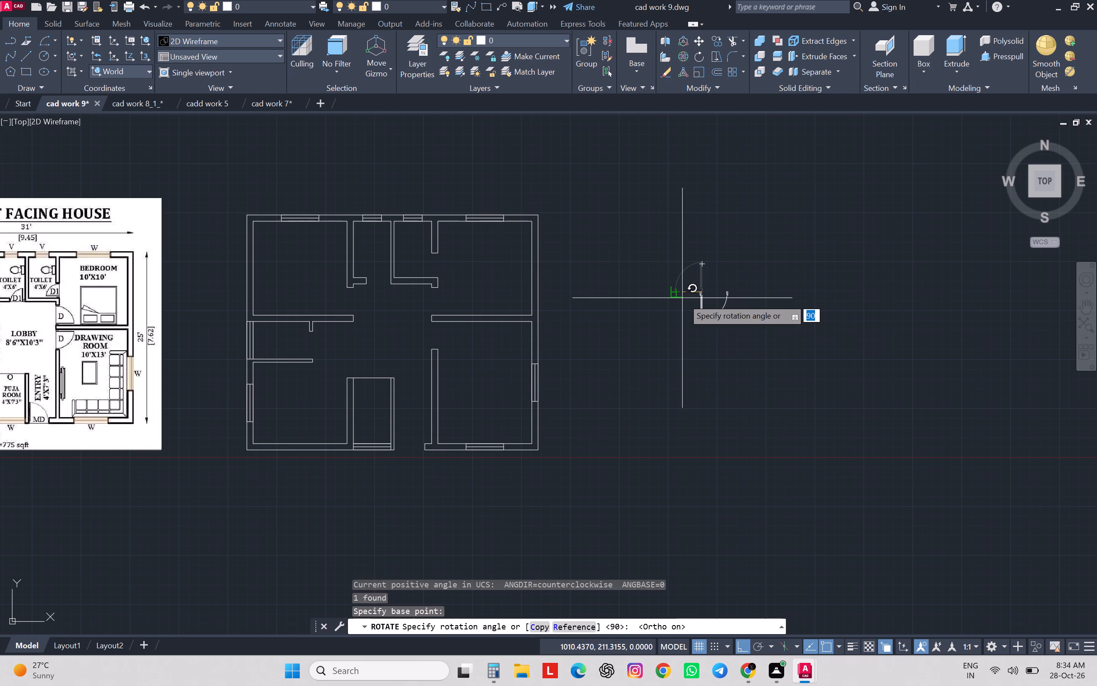
click(694, 331)
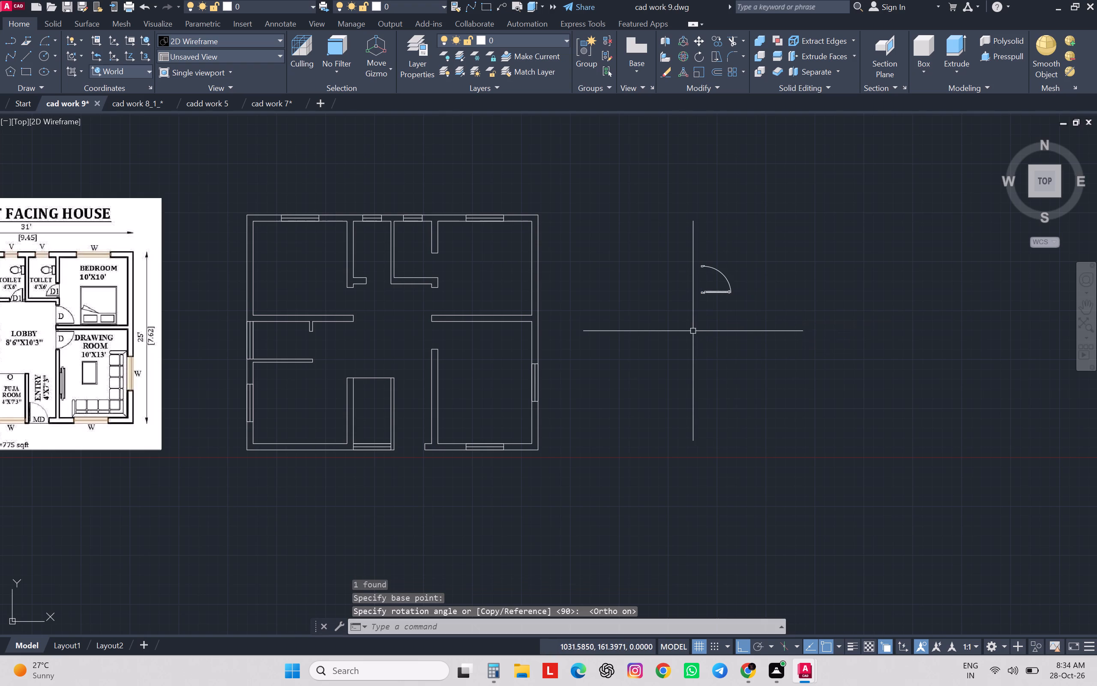
Mirror the rotated door block downward across a horizontal line through its lower jamb, keeping the source door.
drag(755, 238, 740, 259)
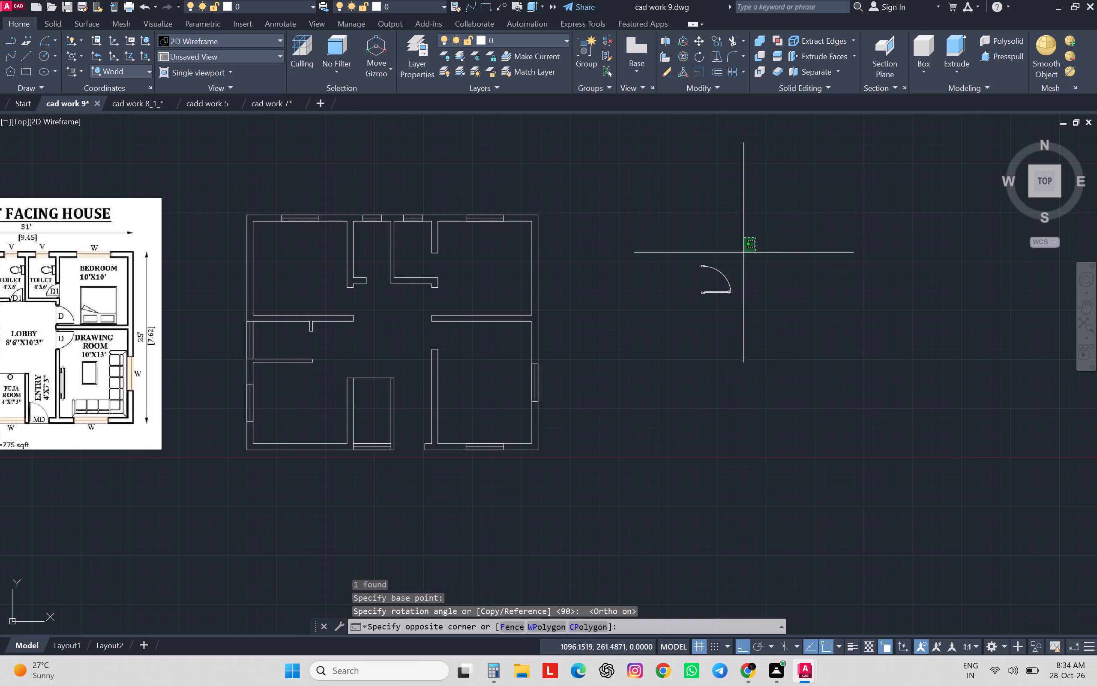
click(637, 340)
text(mi)
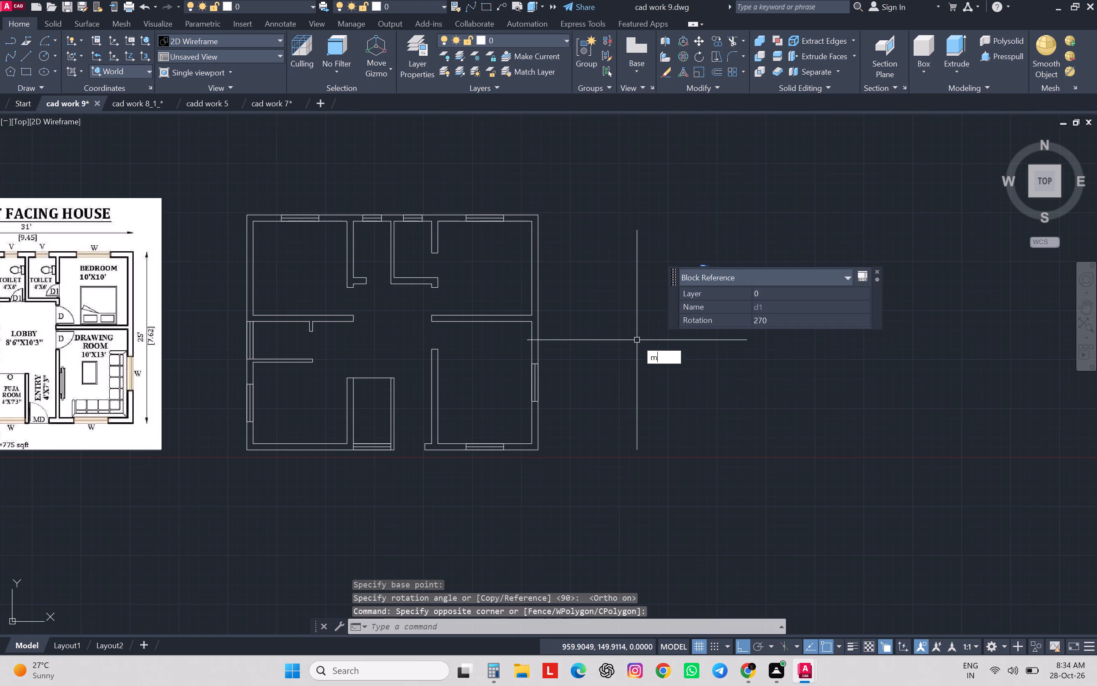
key(Return)
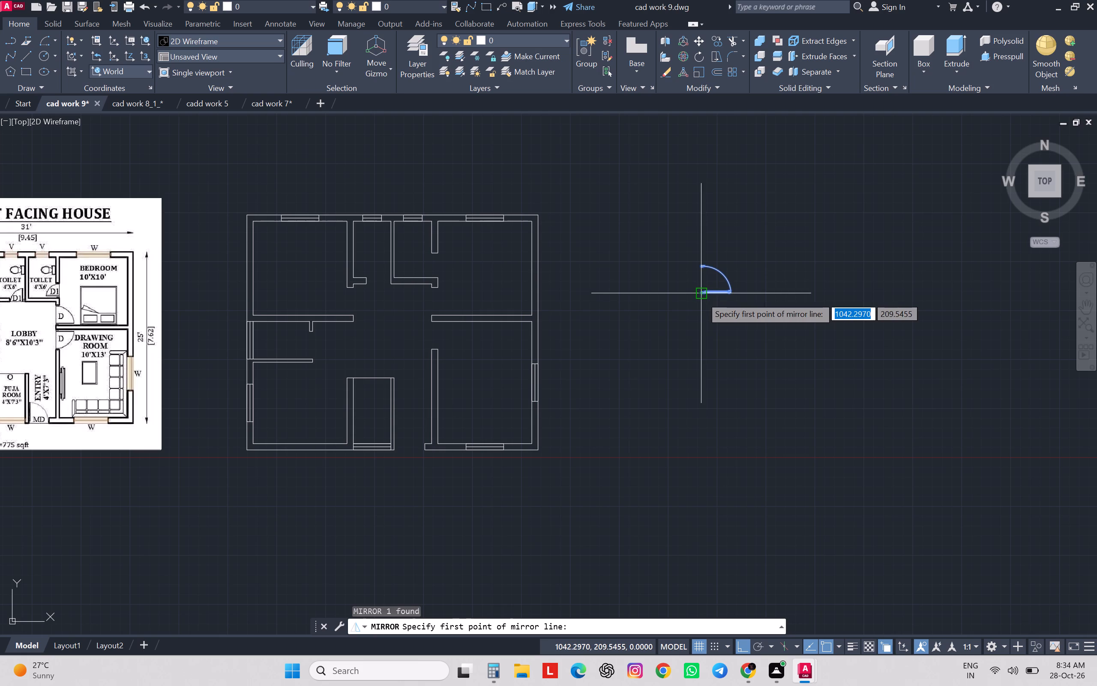
click(701, 297)
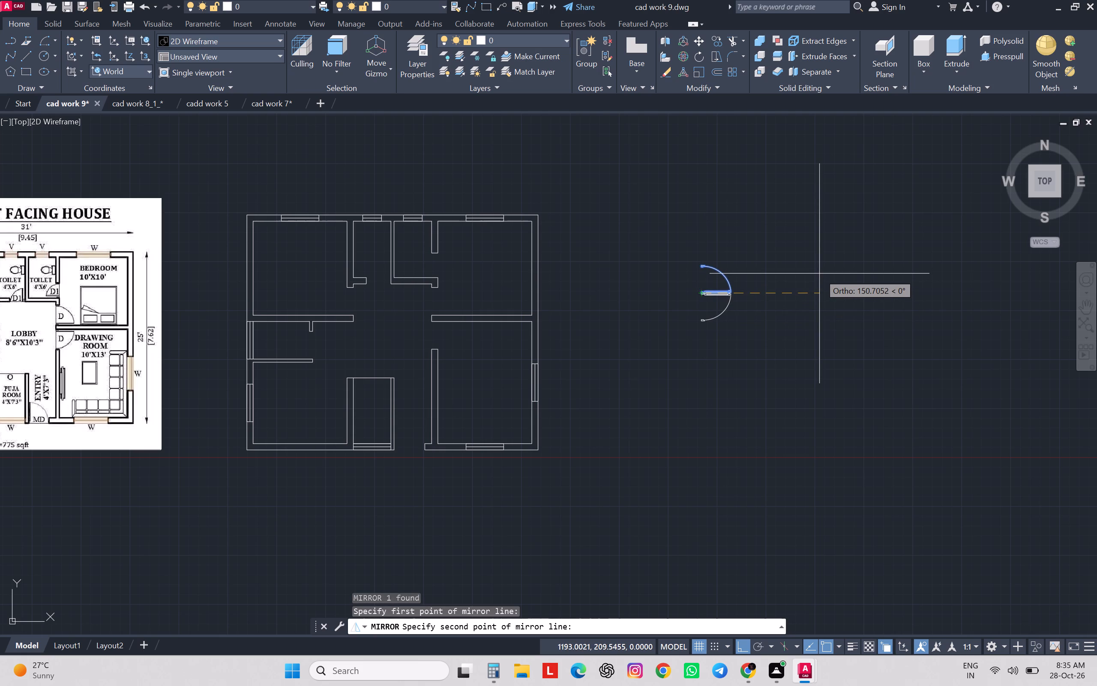
click(819, 274)
drag(843, 316, 819, 274)
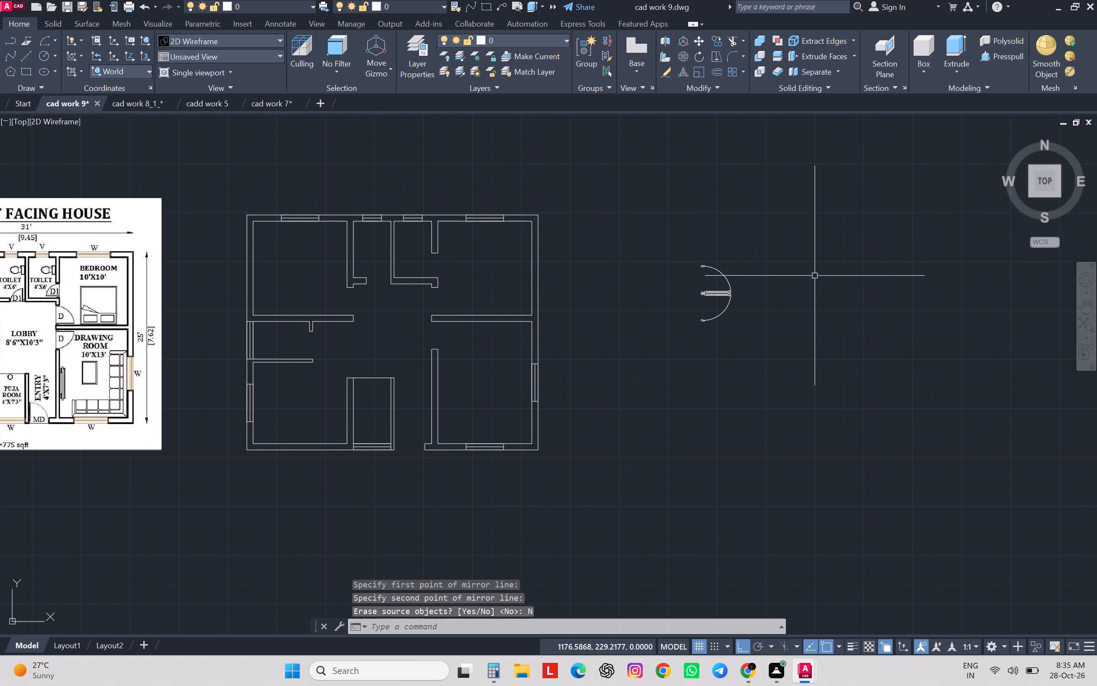
Copy the upper door block from its upper jamb's outer corner into the northeast bedroom's doorway off the lobby.
click(721, 238)
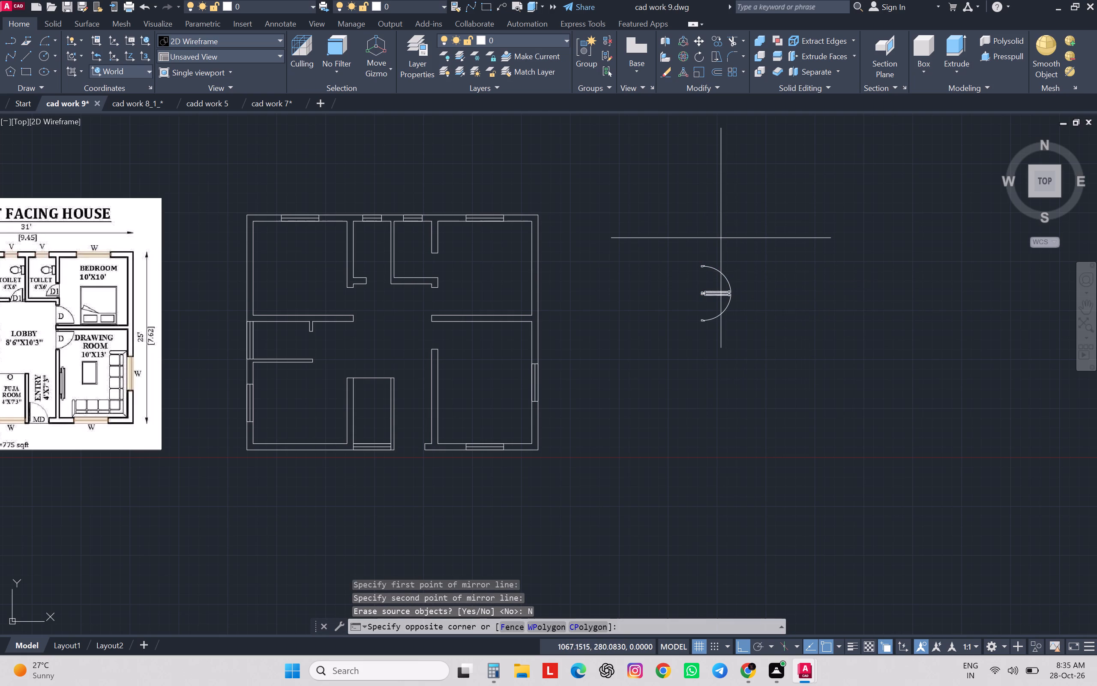
click(677, 274)
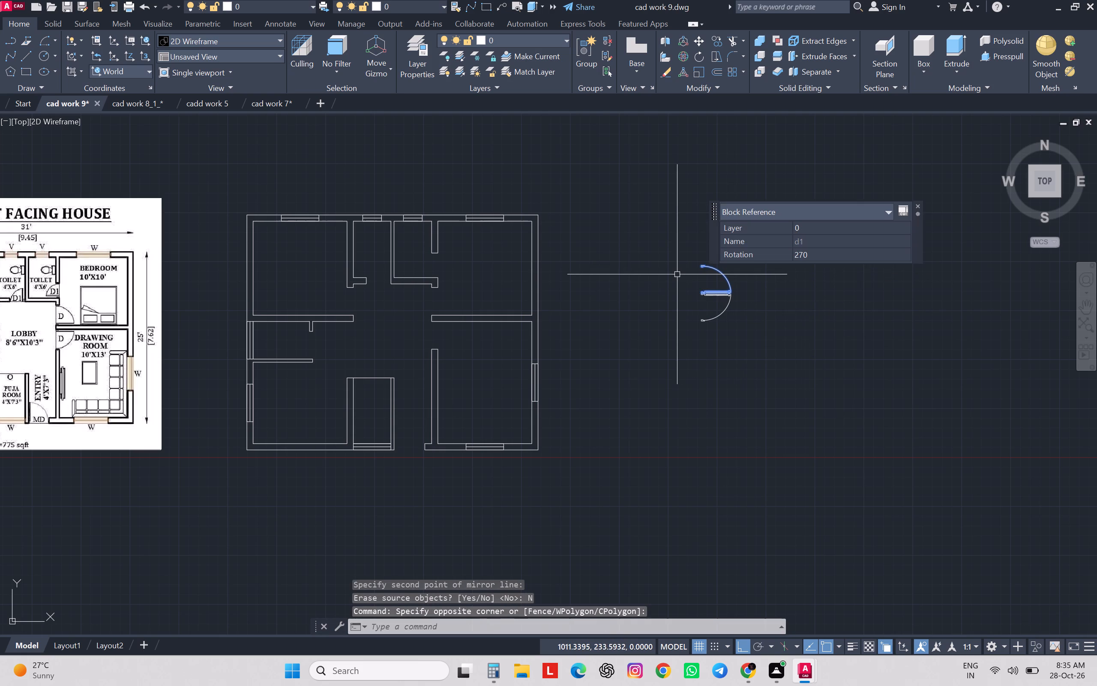
text(co)
key(Return)
scroll(729, 245, up, 1)
scroll(682, 276, up, 2)
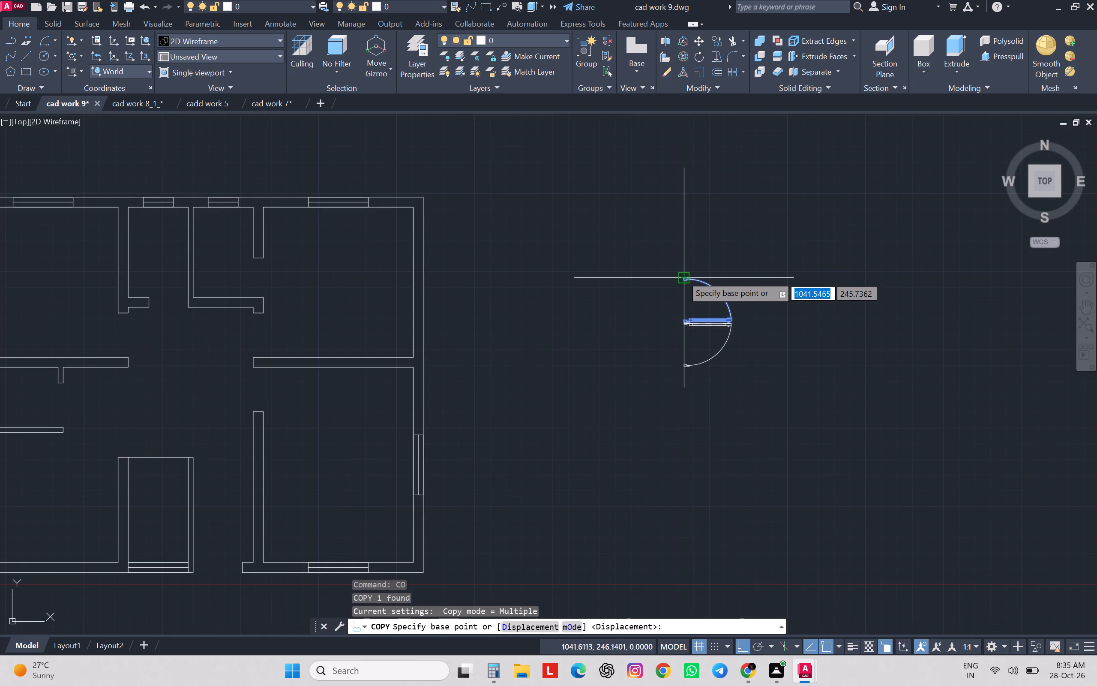
scroll(682, 275, up, 3)
click(687, 304)
scroll(692, 289, down, 5)
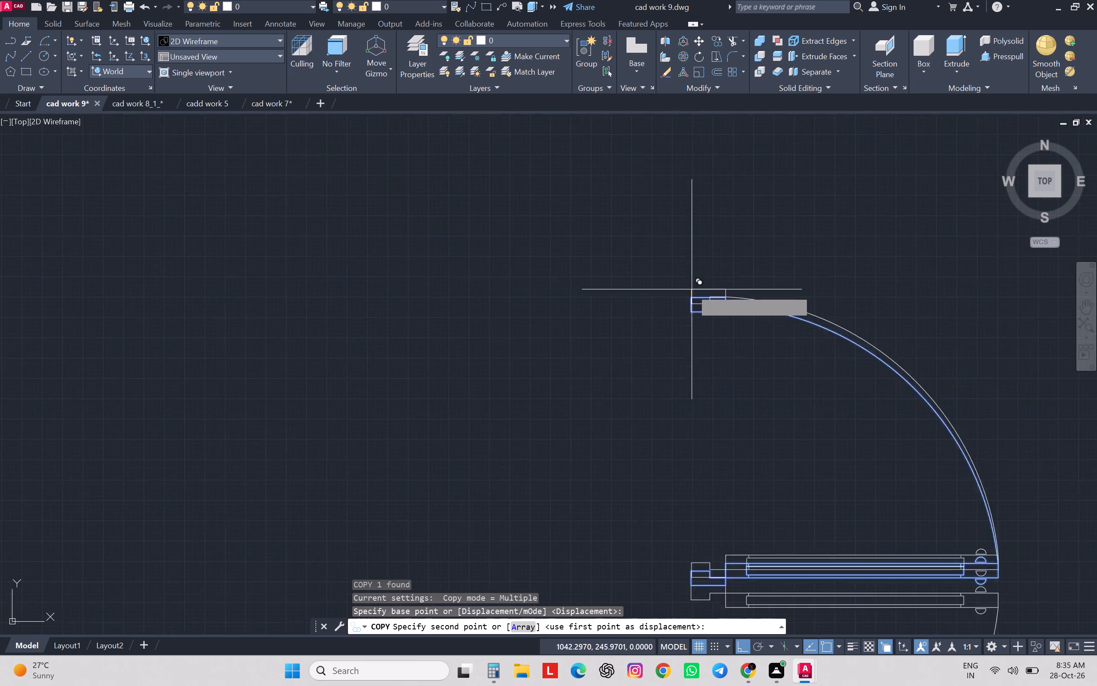
scroll(692, 289, down, 1)
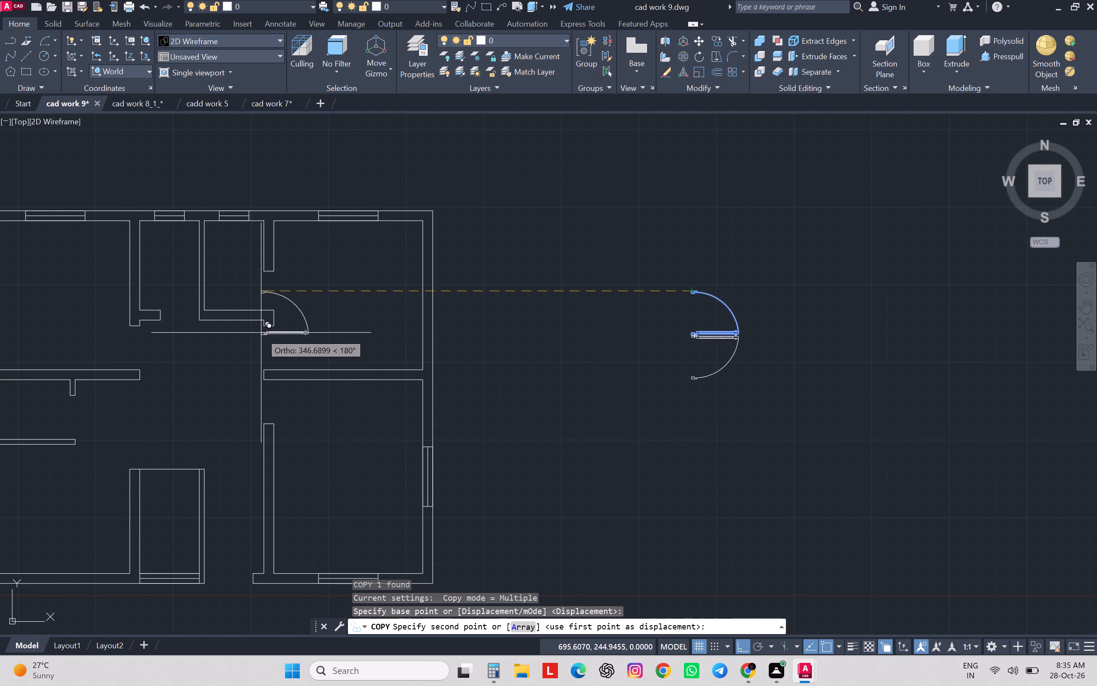
click(262, 329)
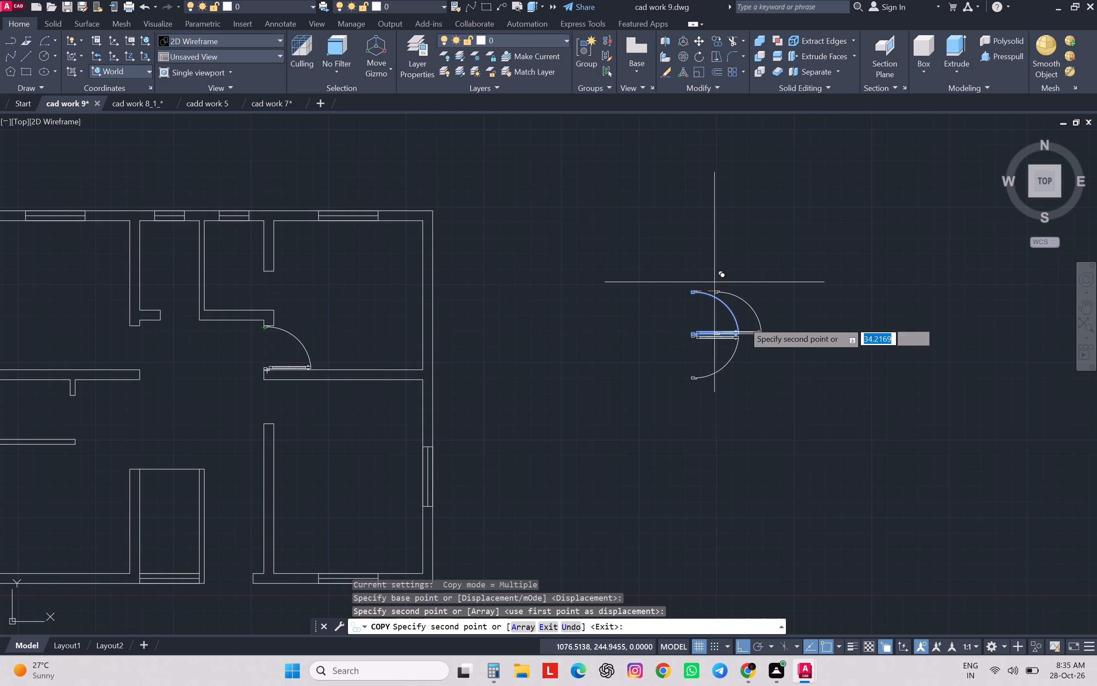
scroll(749, 323, down, 2)
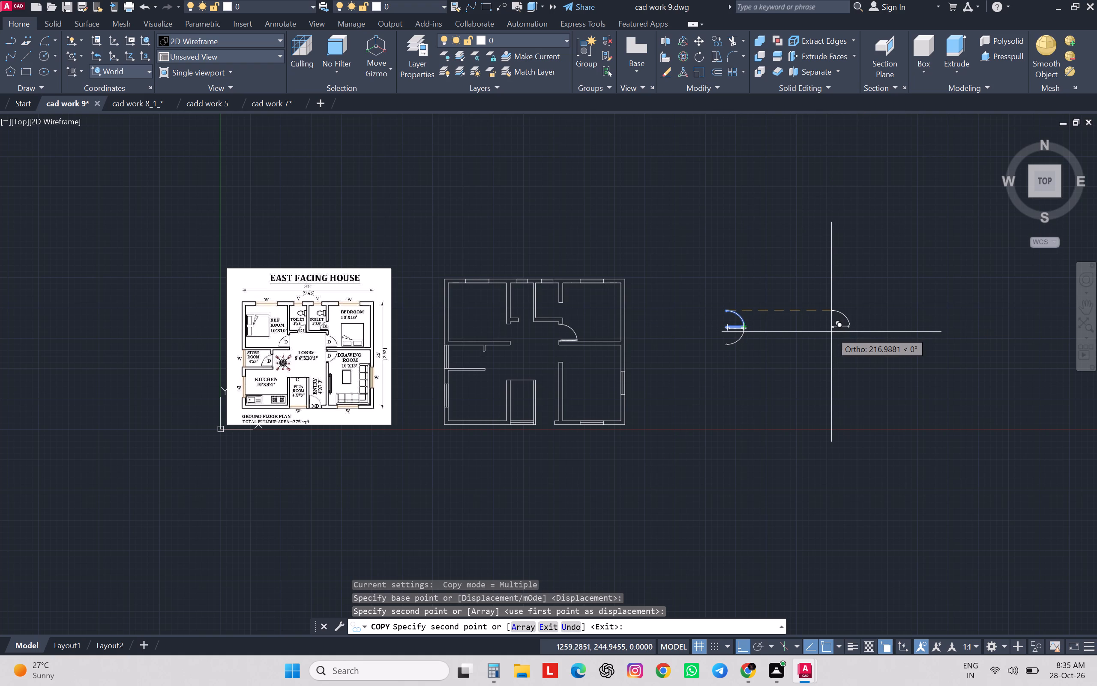
key(Escape)
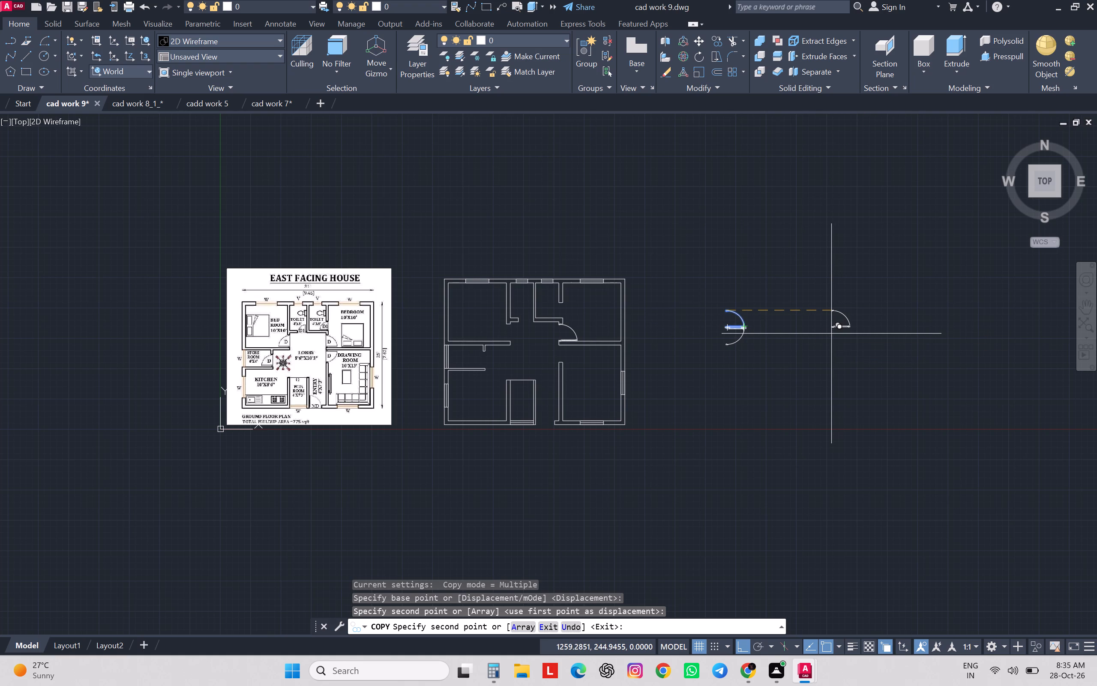
Move the lower mirrored door block by its upper jamb corner into the drawing room doorway, below the bedroom wall.
click(738, 343)
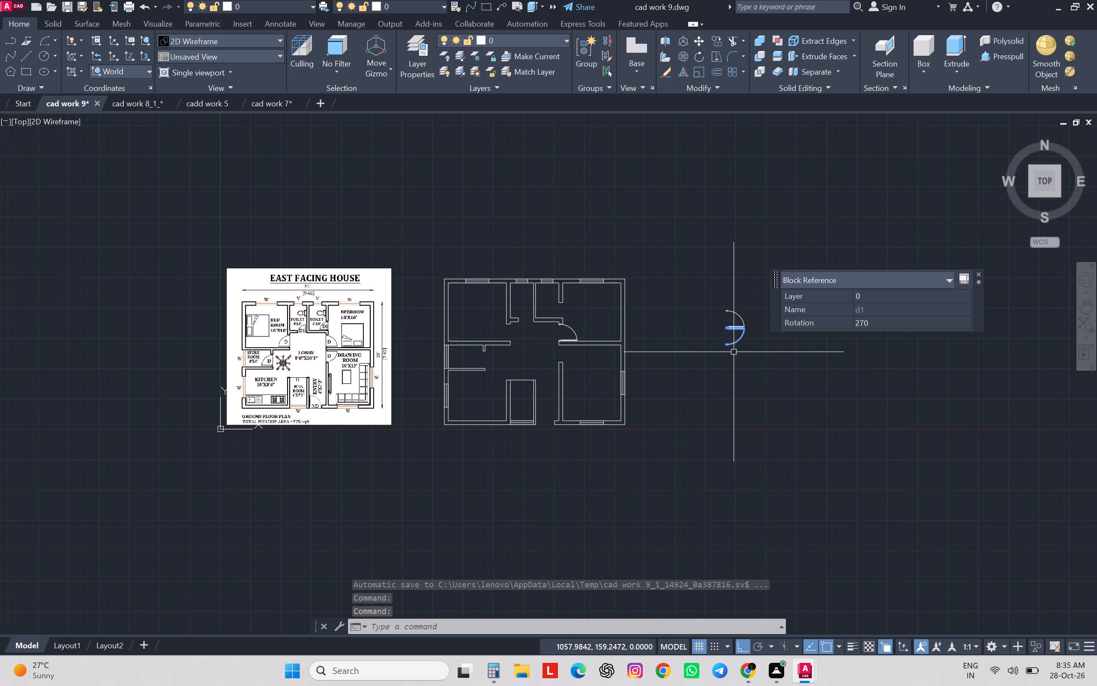
key(m)
key(Return)
scroll(738, 338, up, 1)
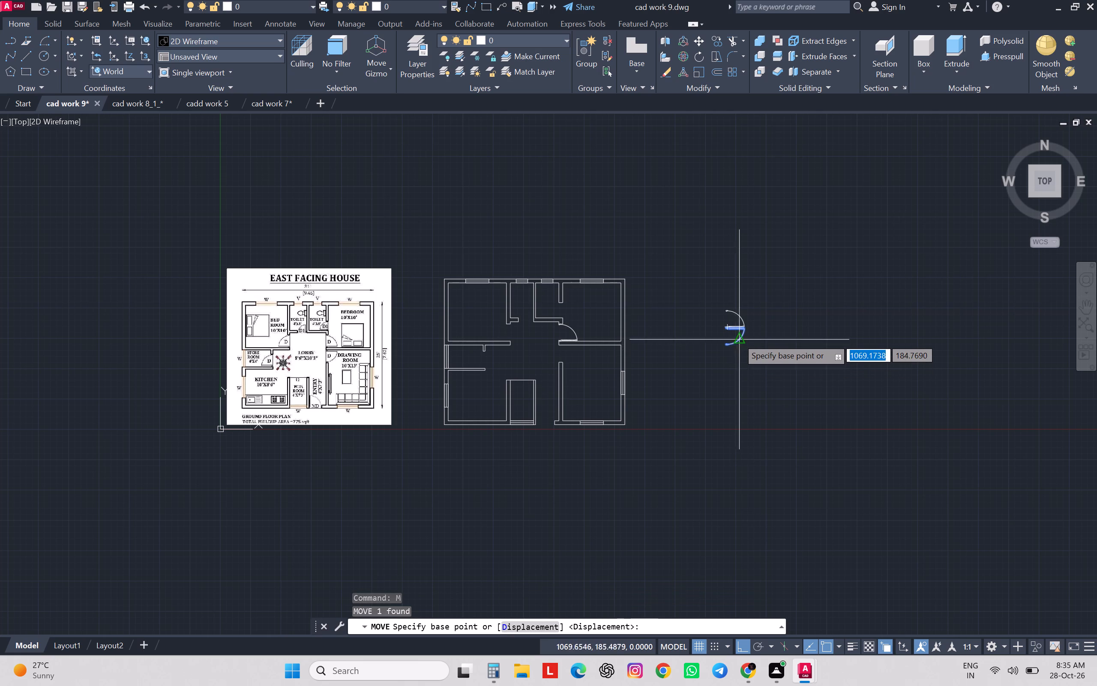
scroll(706, 316, up, 5)
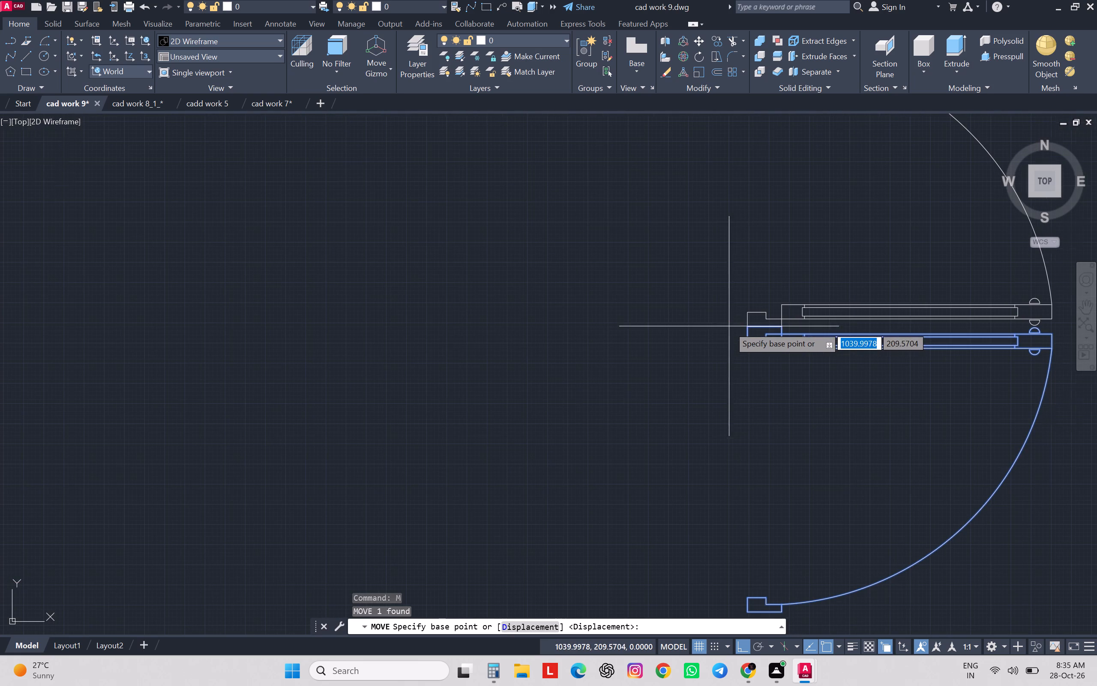
click(741, 327)
scroll(741, 326, down, 3)
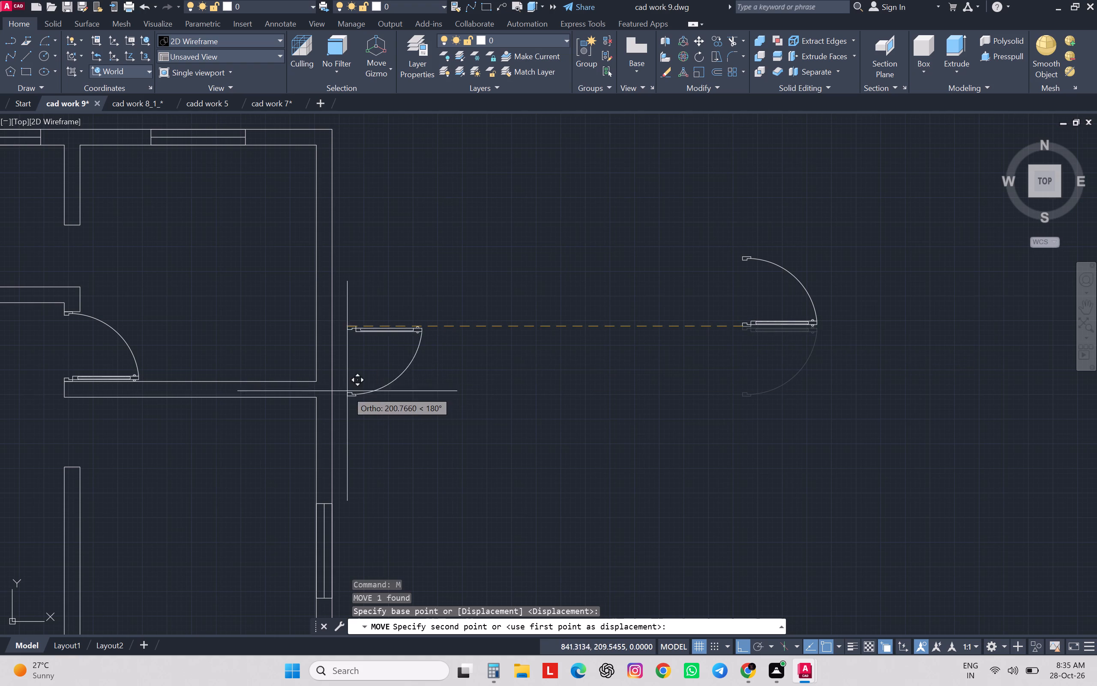
click(59, 403)
Mirror the remaining door block east of the plan across a vertical line through its jambs, erasing the source.
scroll(192, 340, down, 3)
middle_drag(315, 387, 792, 281)
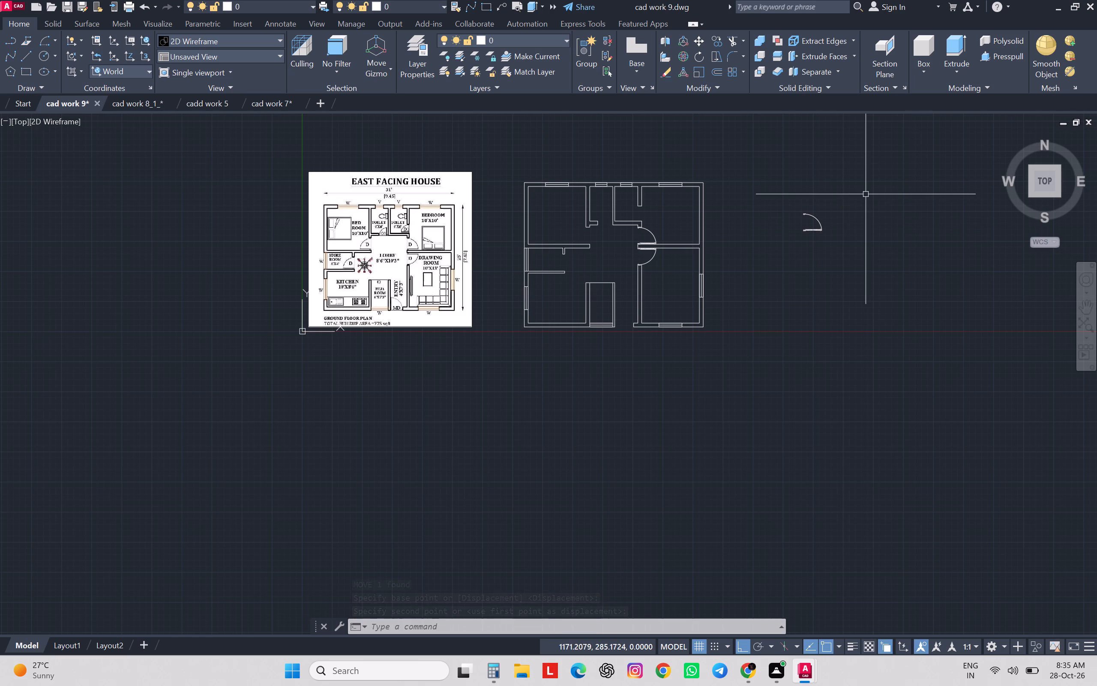
click(866, 194)
click(781, 297)
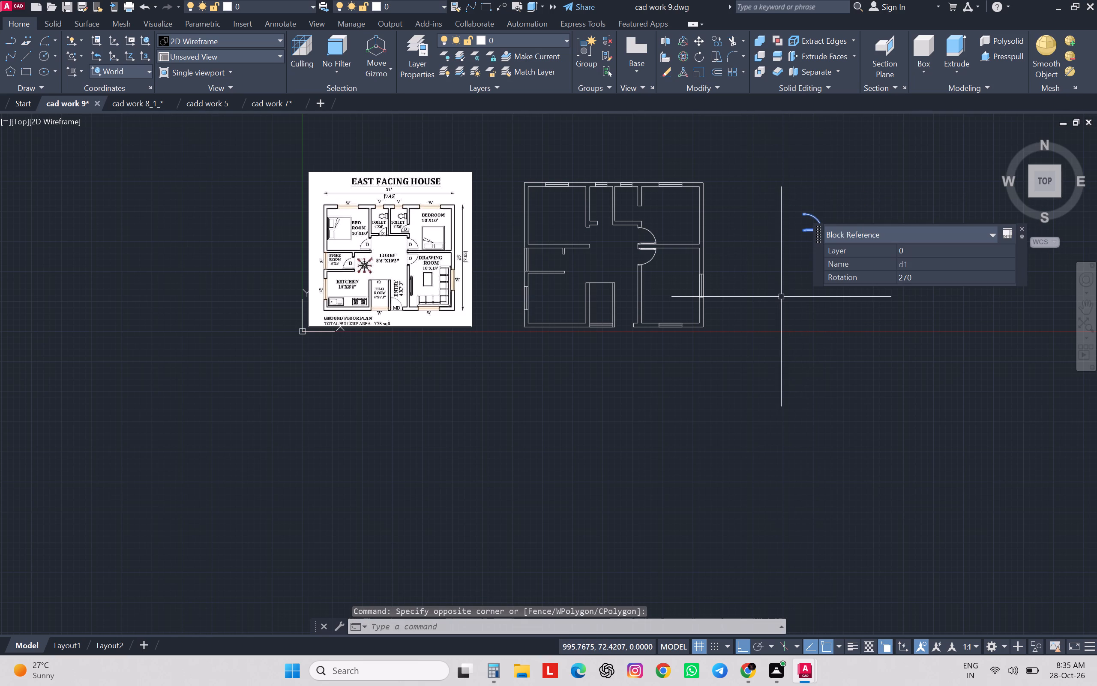
text(mi)
key(Return)
scroll(801, 251, up, 2)
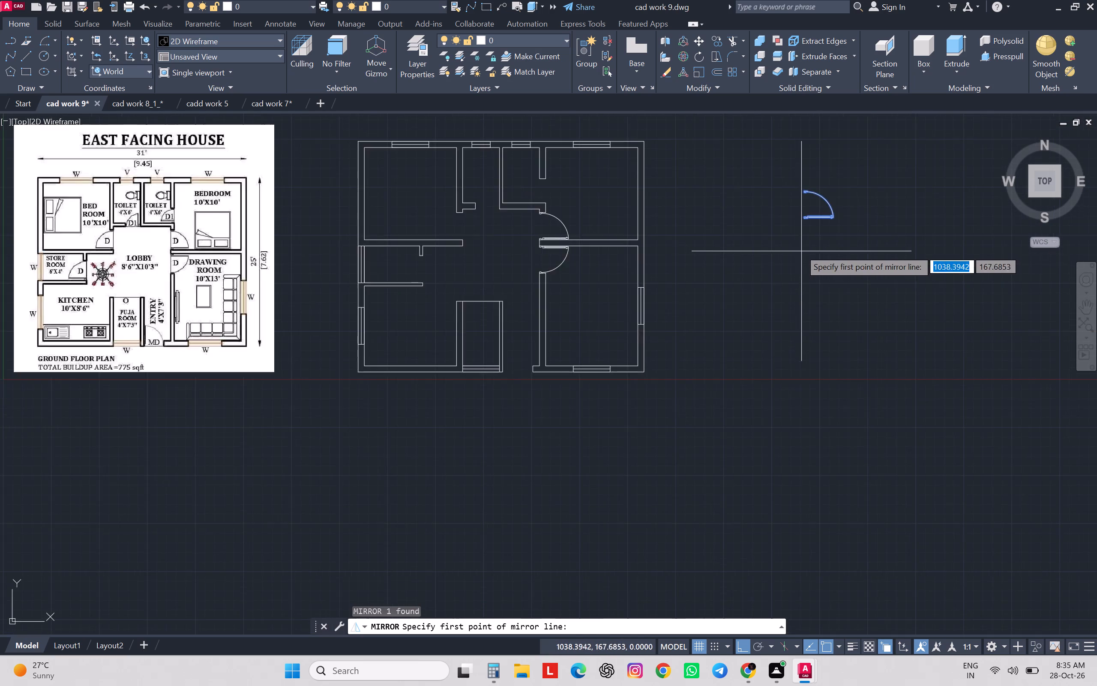
middle_drag(800, 250, 772, 358)
scroll(772, 357, up, 1)
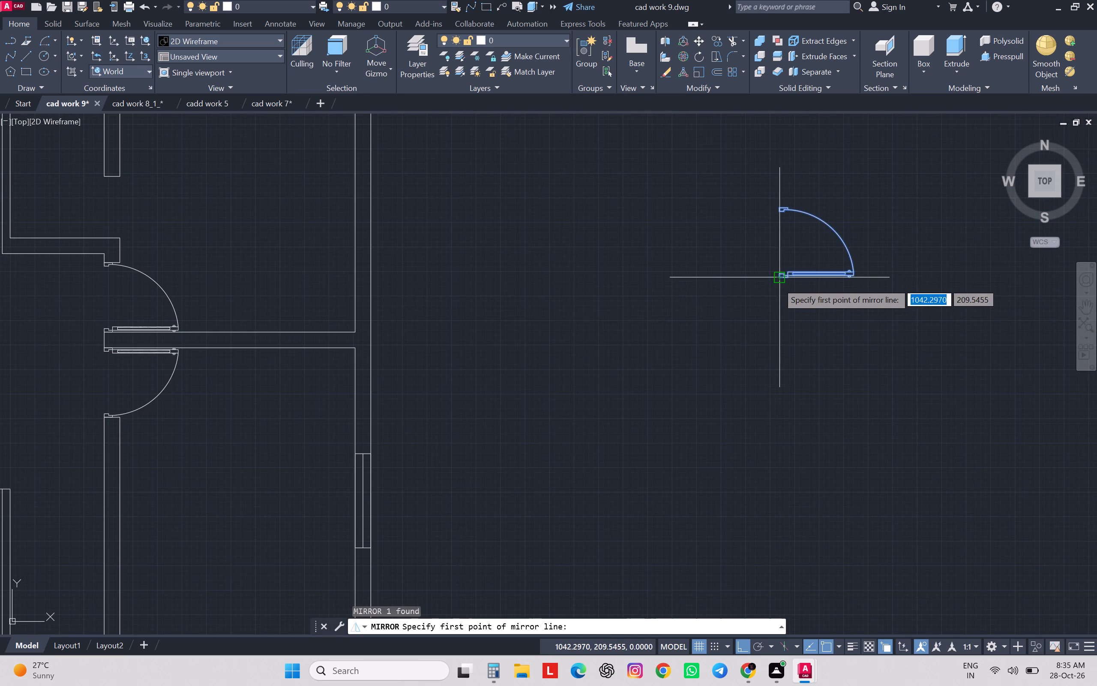
click(777, 283)
click(747, 341)
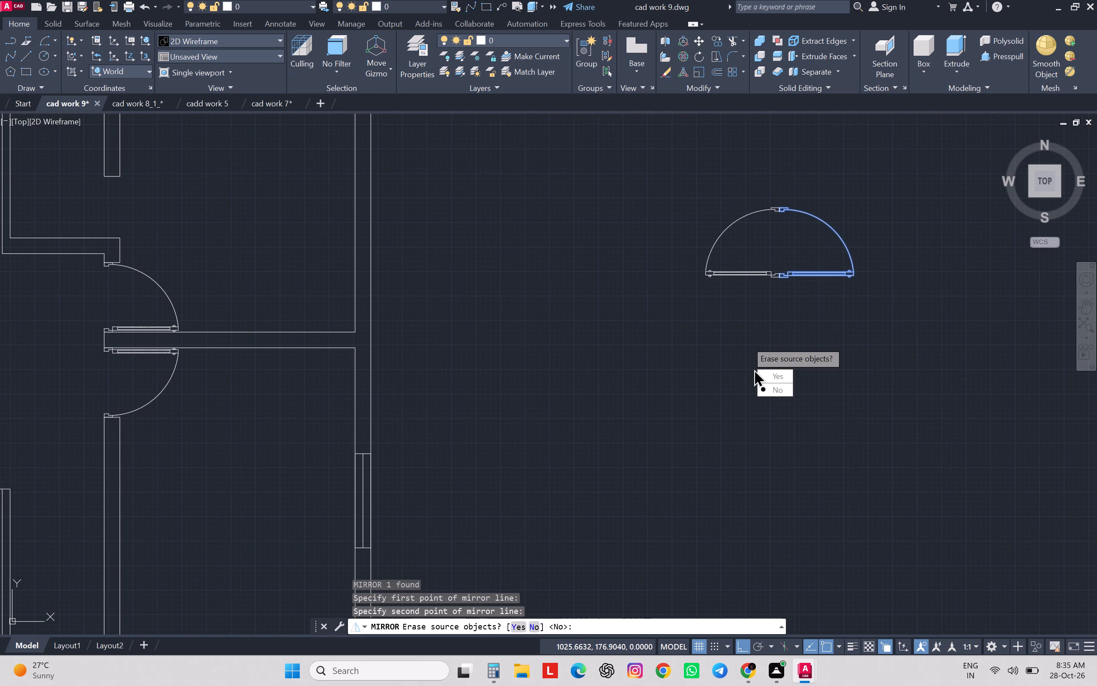
drag(764, 374, 747, 341)
Copy the mirrored door block from its upper jamb's outer corner into the northwest bedroom's doorway off the lobby.
click(800, 176)
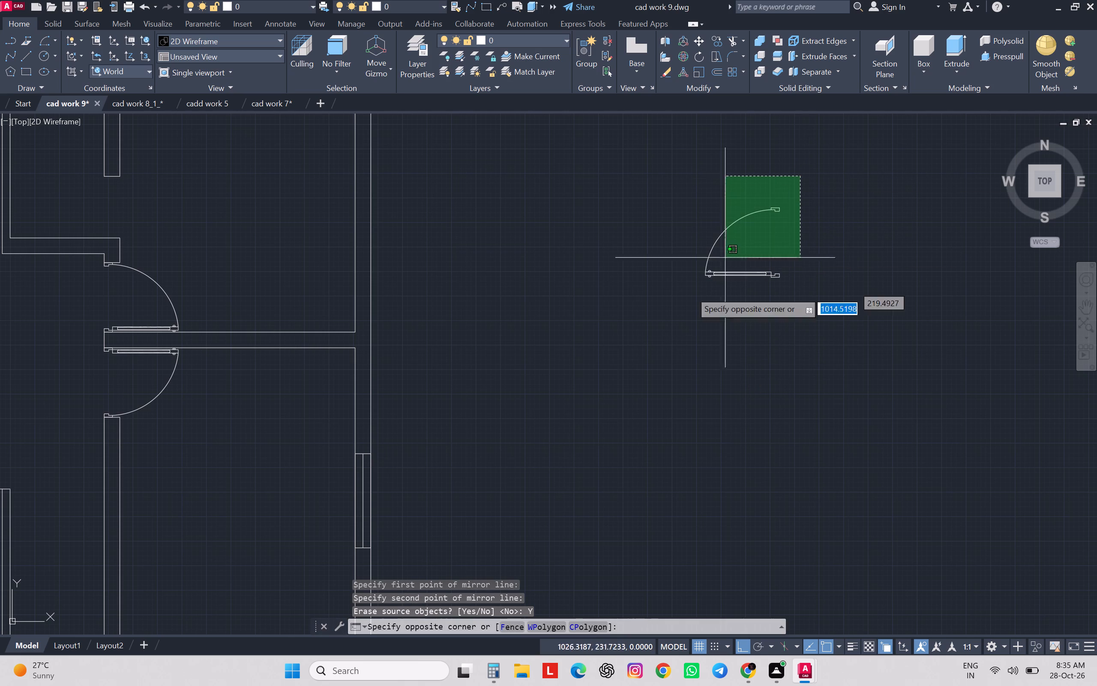
click(641, 325)
text(co)
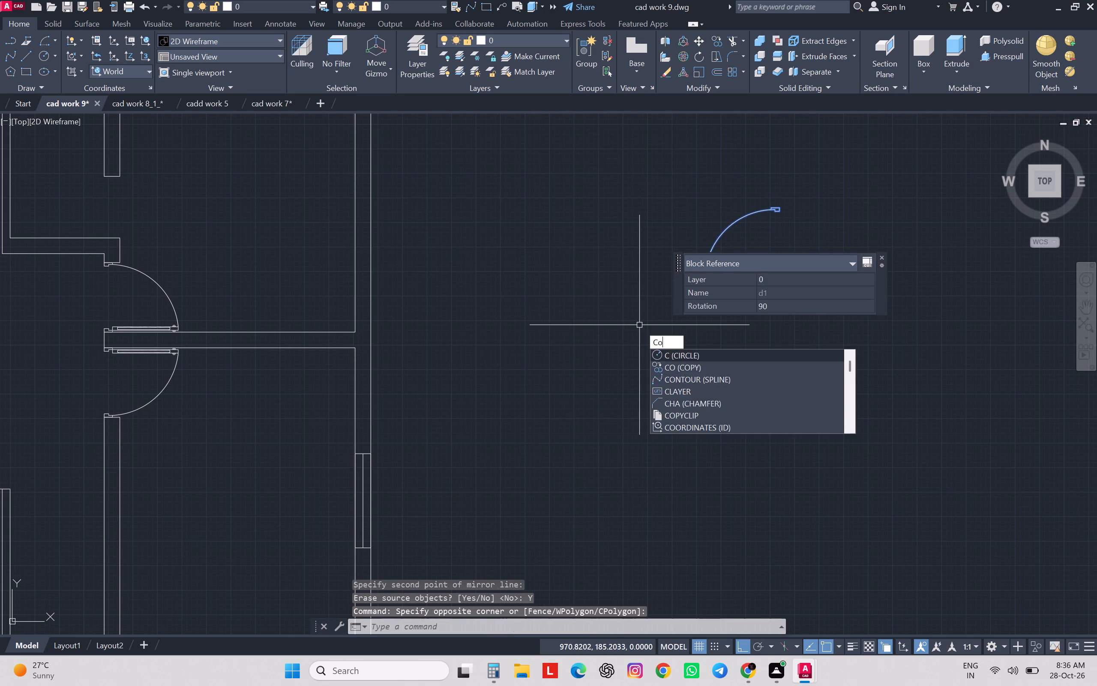
key(Return)
scroll(639, 325, down, 3)
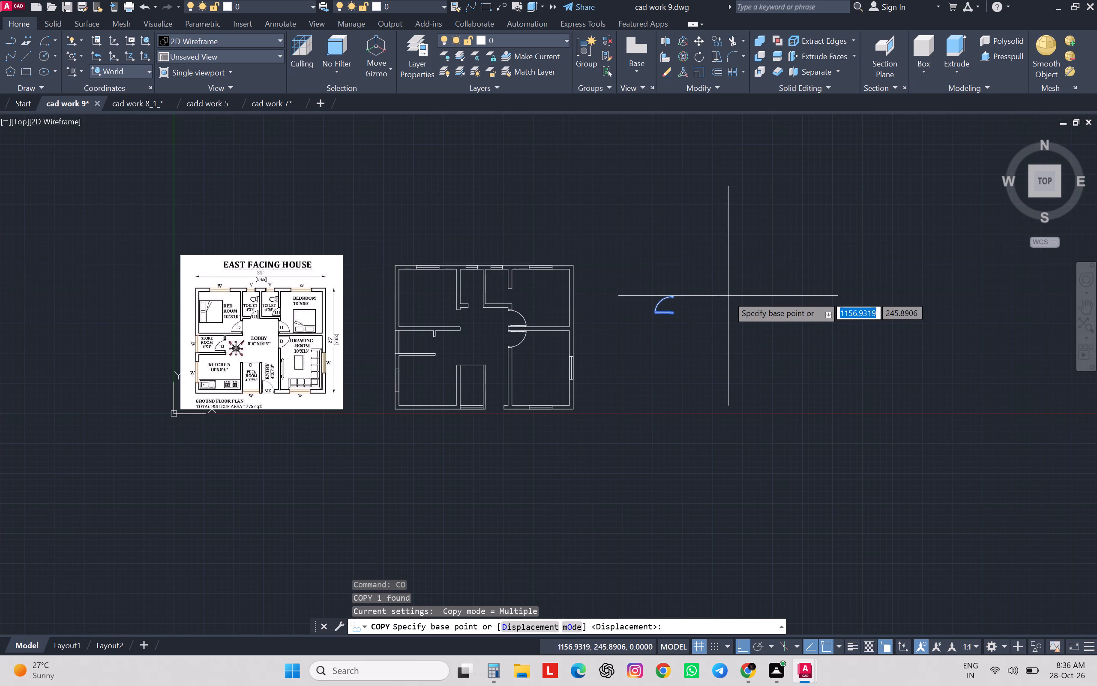
scroll(729, 293, up, 3)
scroll(494, 310, up, 2)
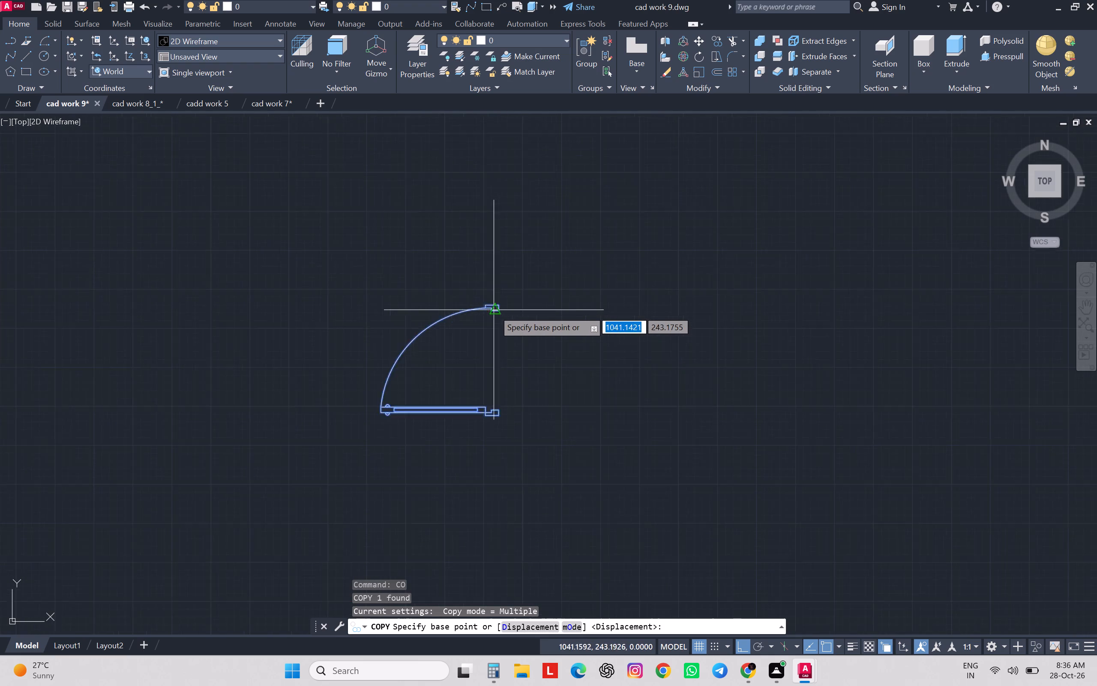
scroll(494, 310, up, 1)
click(504, 295)
scroll(504, 295, down, 5)
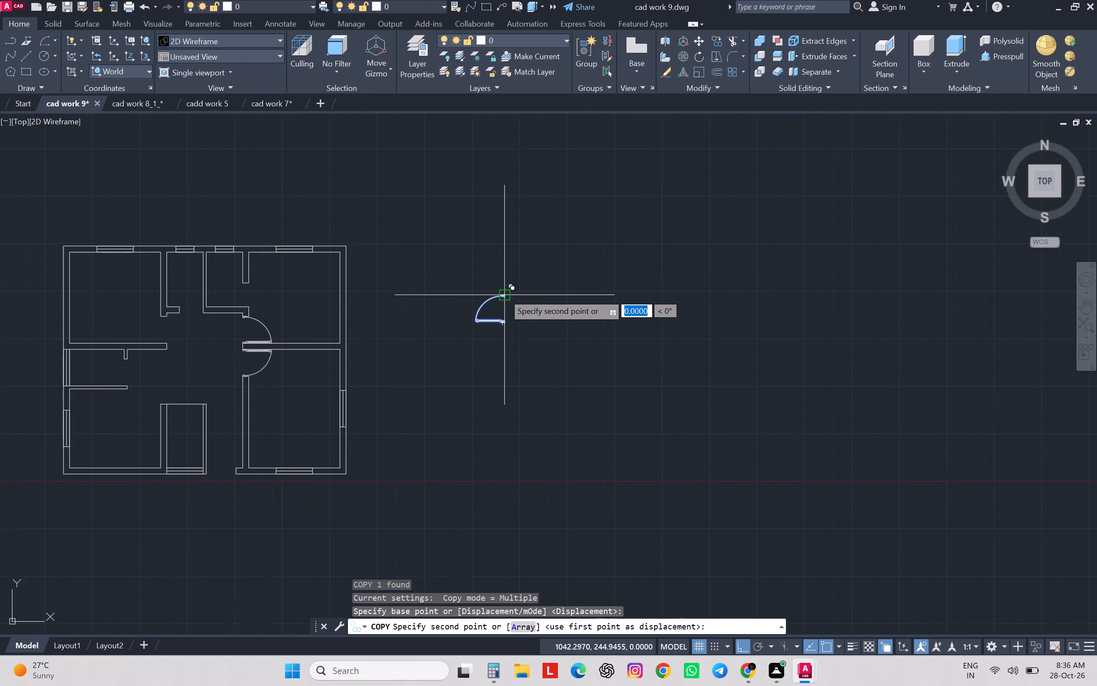
scroll(164, 335, up, 2)
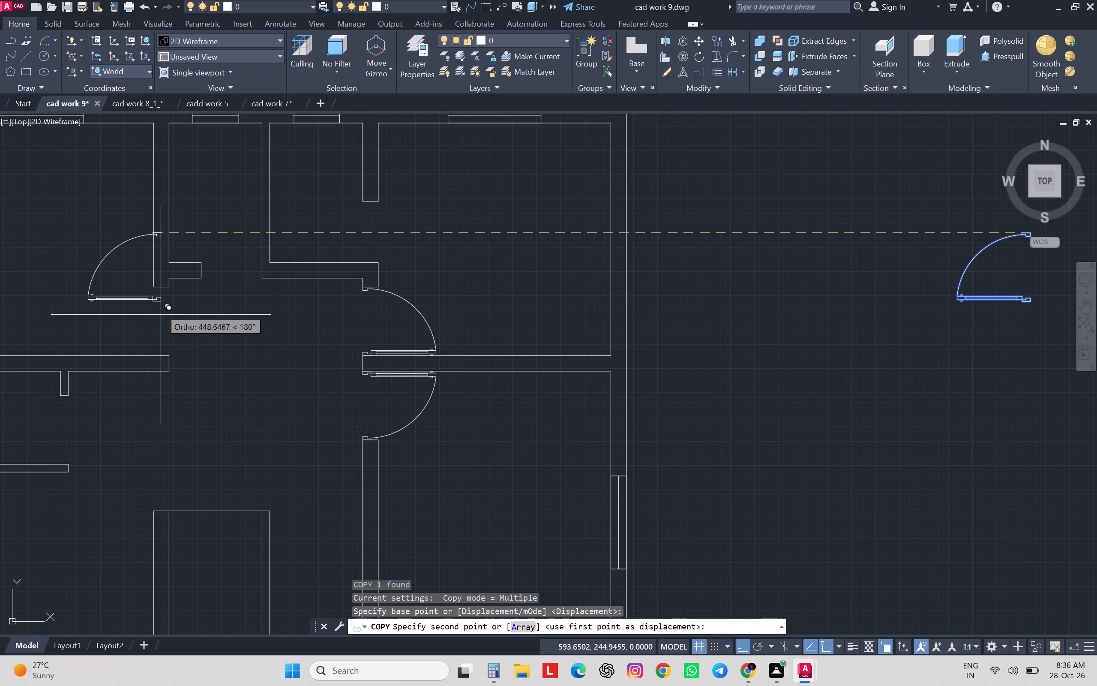
click(171, 292)
Place another copy of the door in the doorway of the small room between the northwest bedroom and the kitchen.
scroll(189, 305, down, 1)
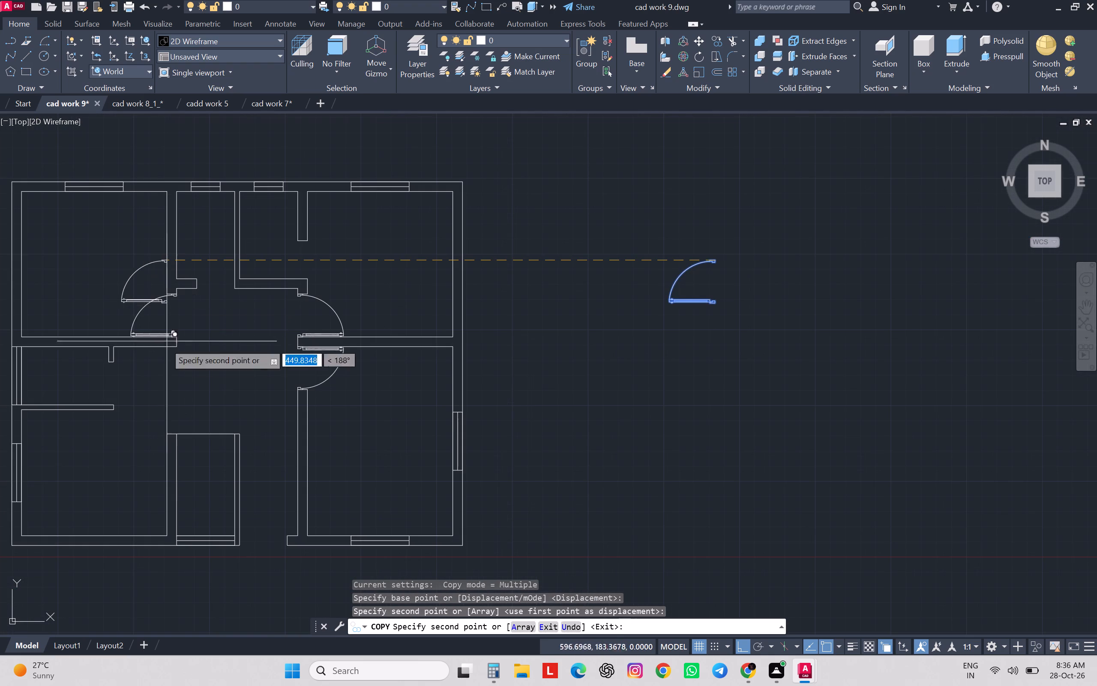
click(115, 363)
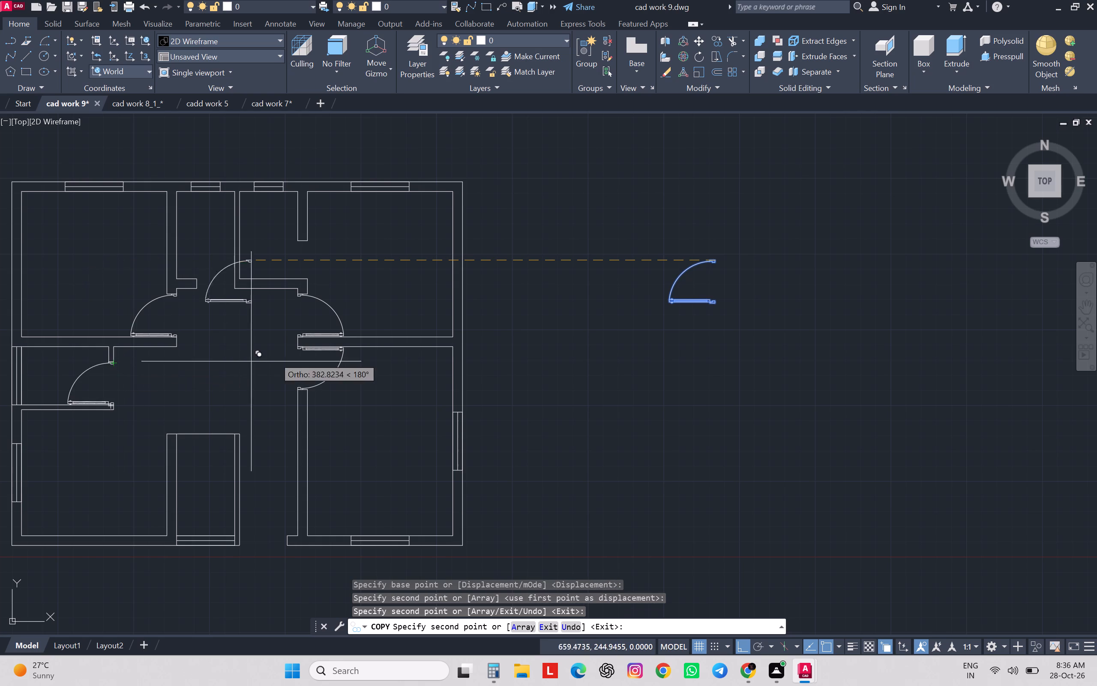
scroll(405, 321, down, 4)
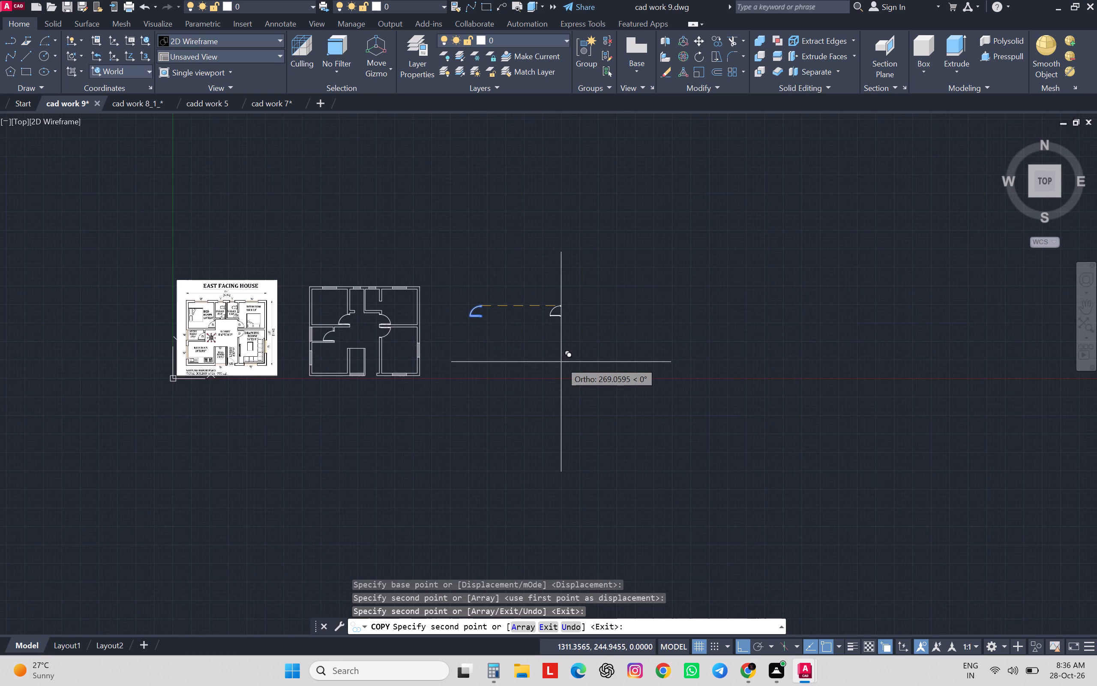
key(Escape)
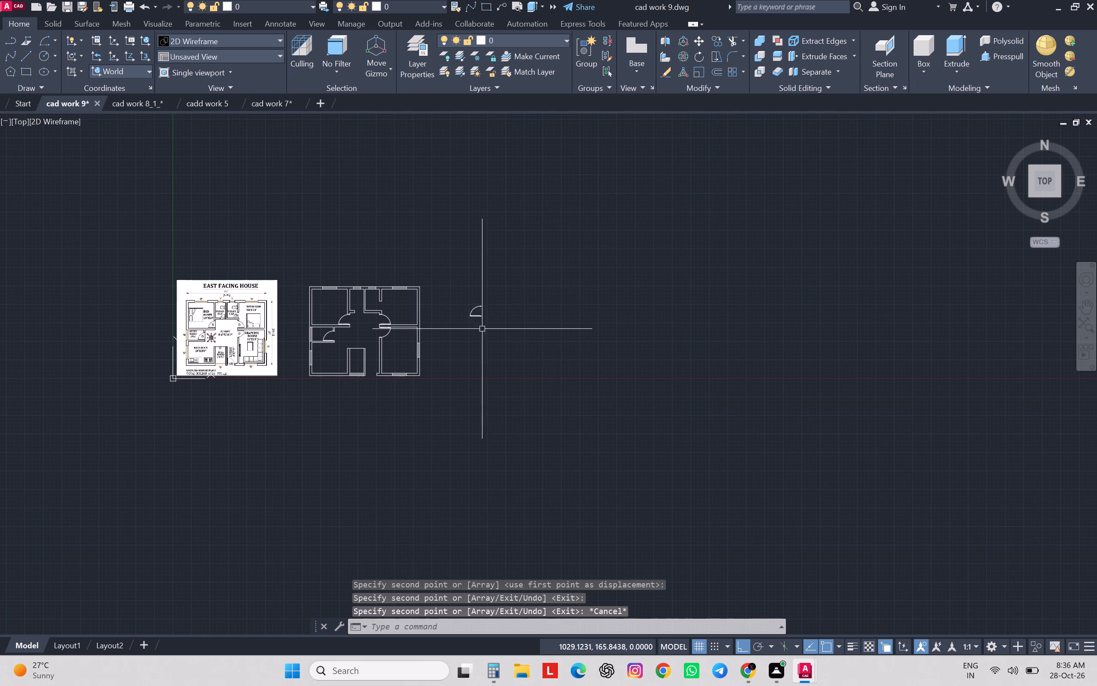
Convert 100 centimetres to inches with the Google length converter in Chrome.
scroll(475, 329, up, 2)
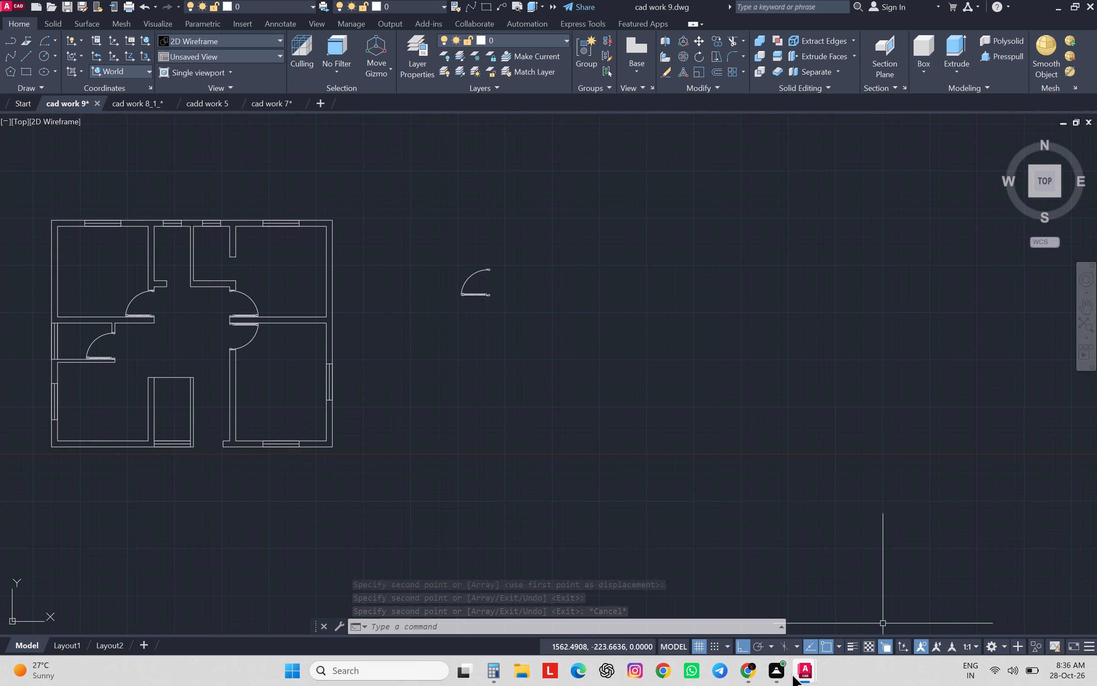
click(747, 646)
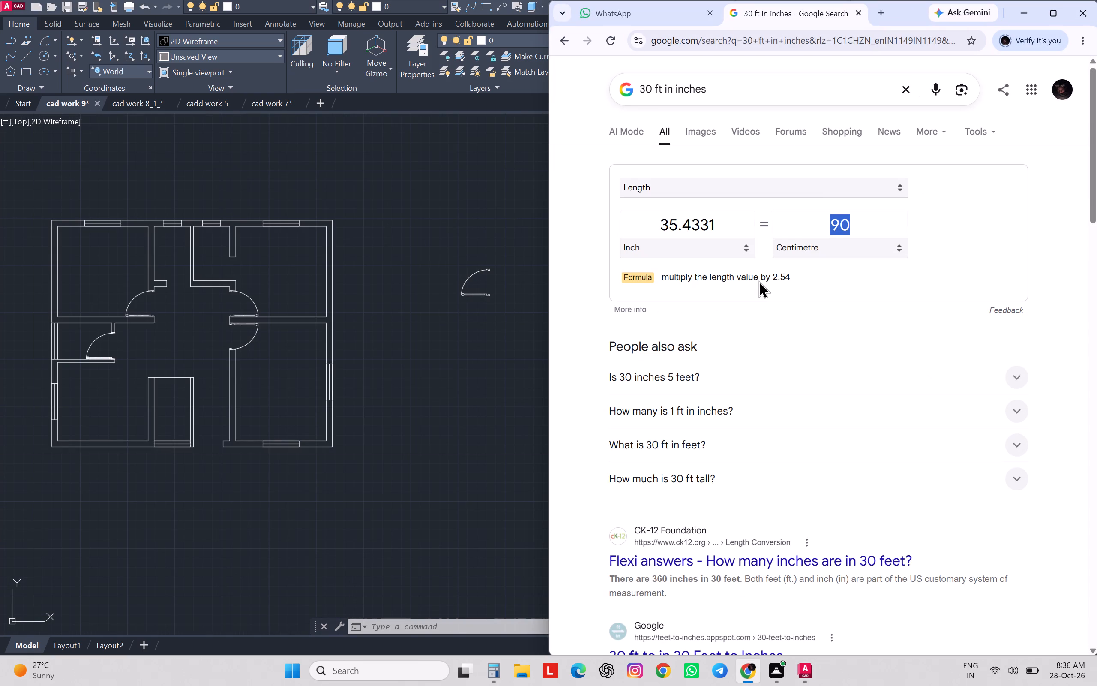
text(100)
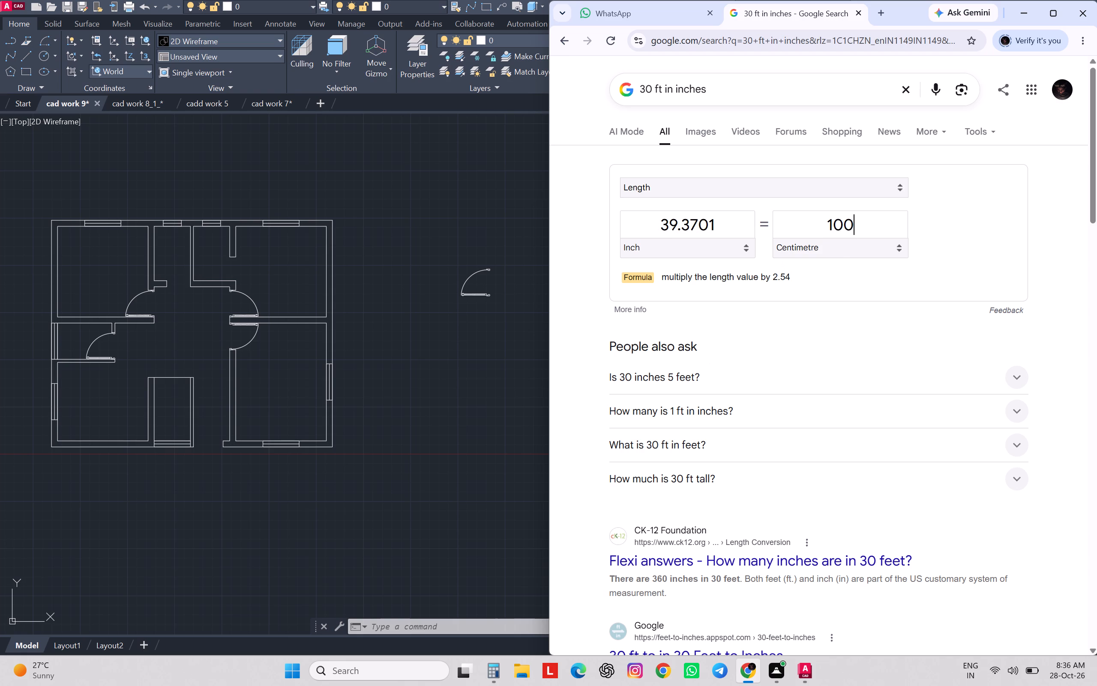
click(1025, 10)
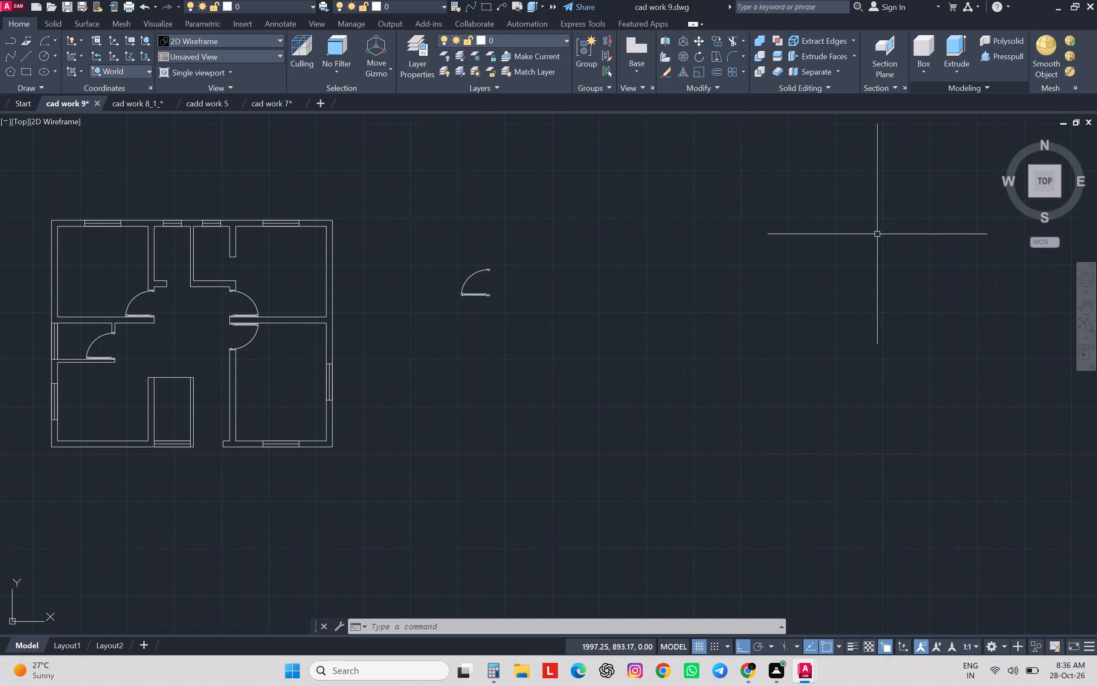
Scale the spare door block about its lower jamb's outer corner by reference from 35.4 to 37.4, converting 90 cm to inches in Chrome for the reference length.
click(516, 244)
click(419, 358)
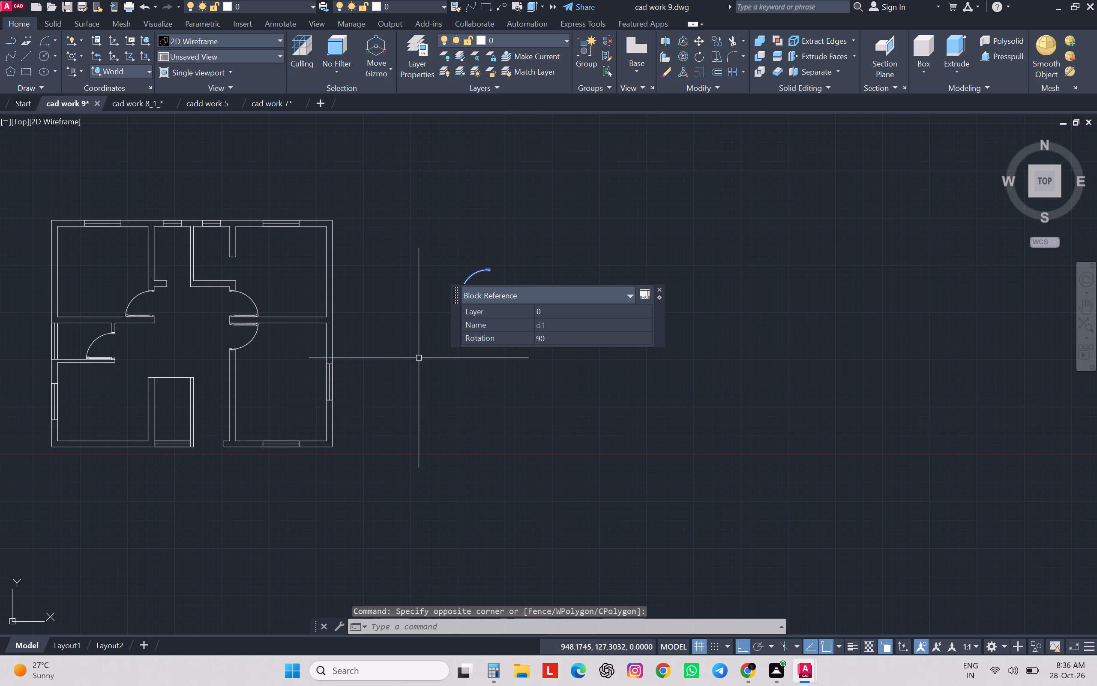
text(sc)
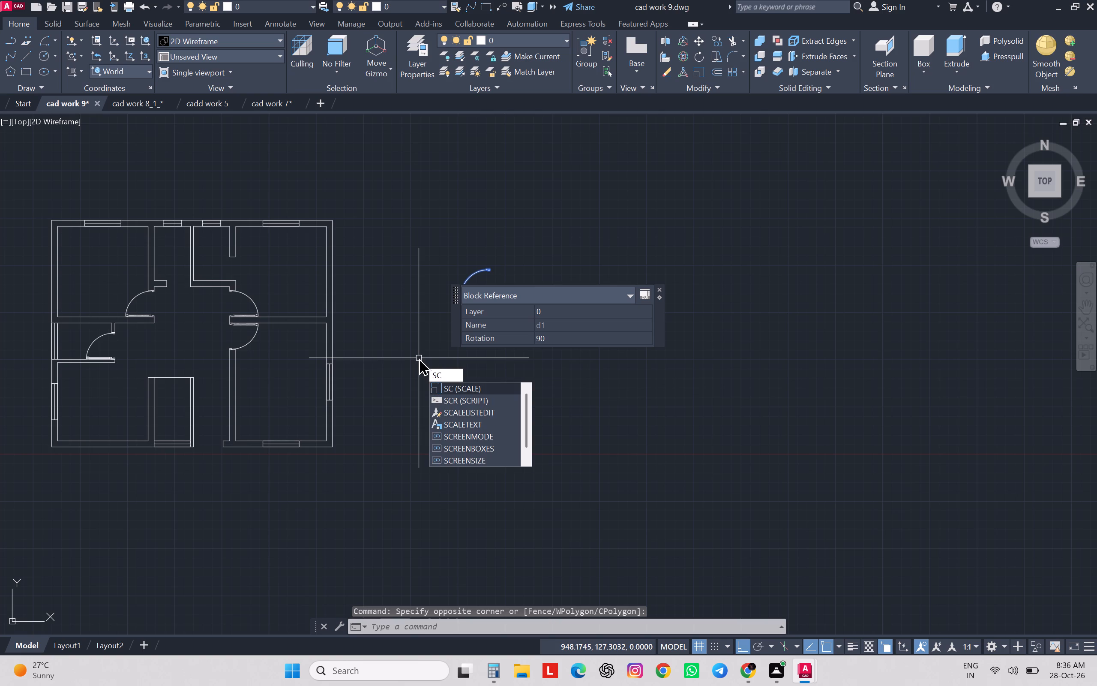
key(Return)
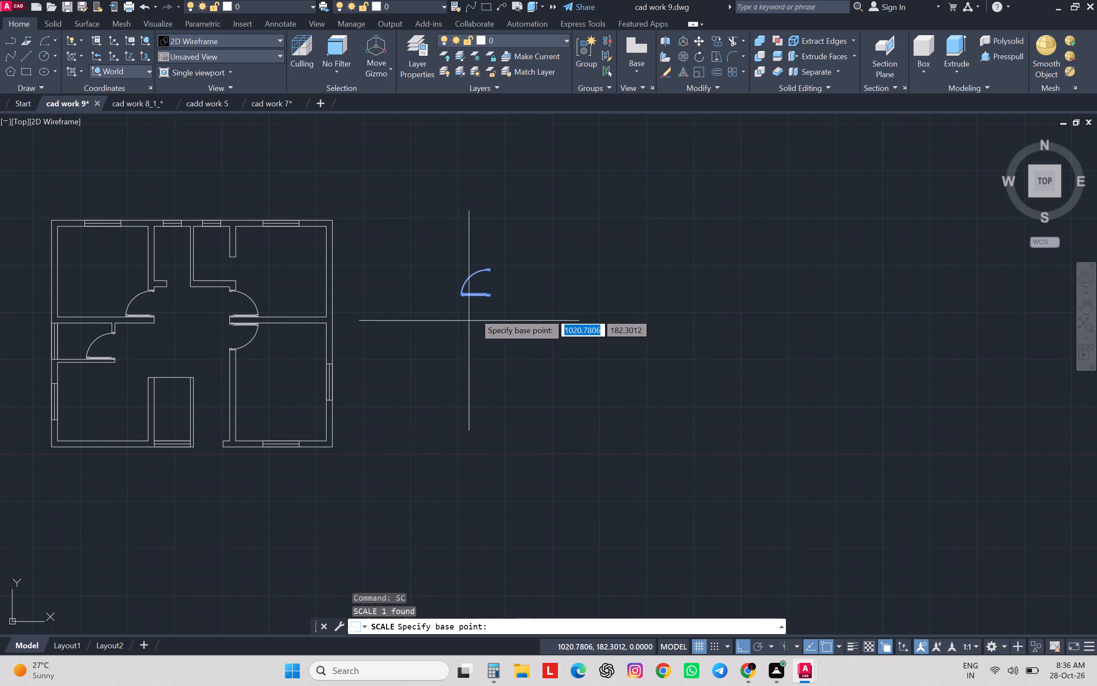
scroll(492, 292, up, 4)
click(471, 312)
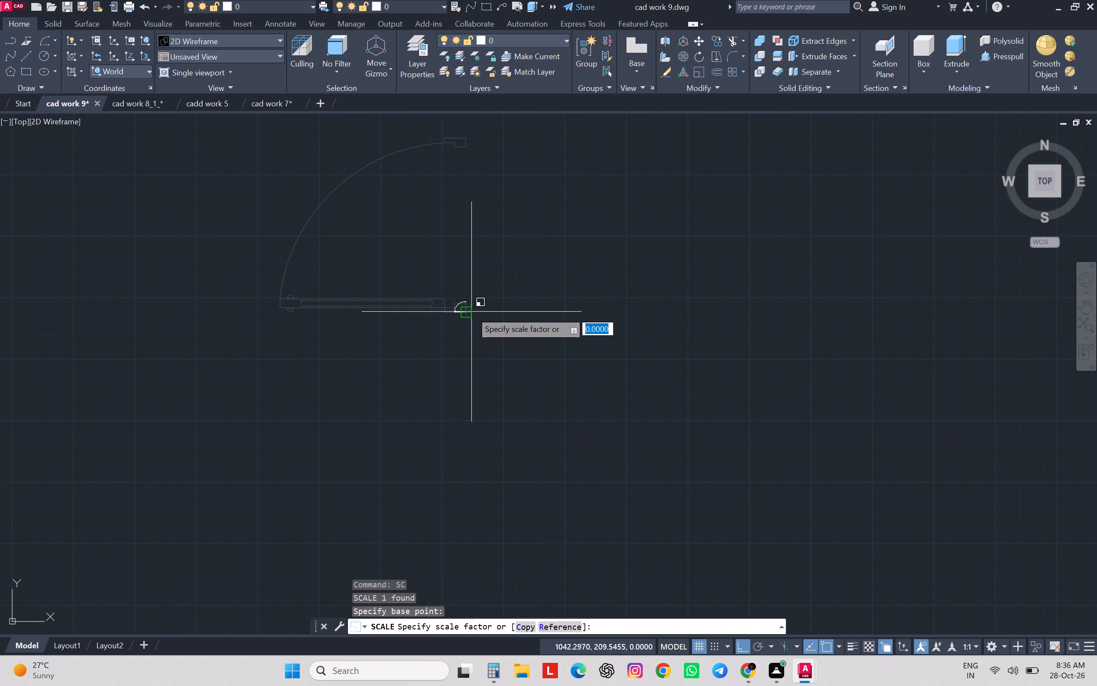
key(r)
key(Return)
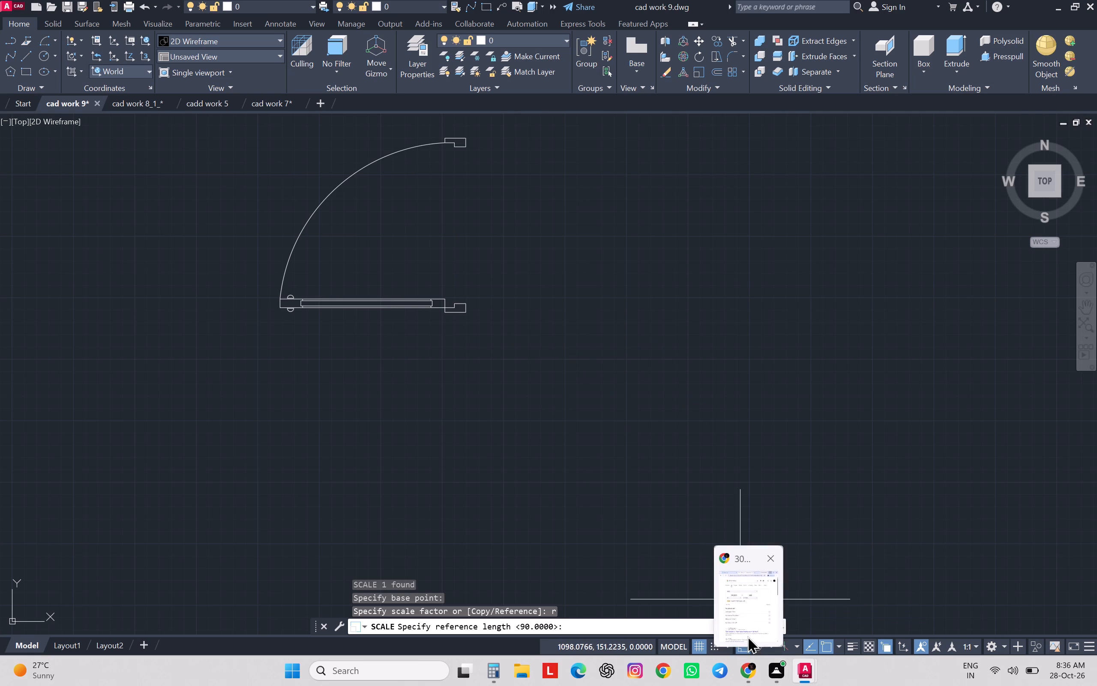
click(747, 636)
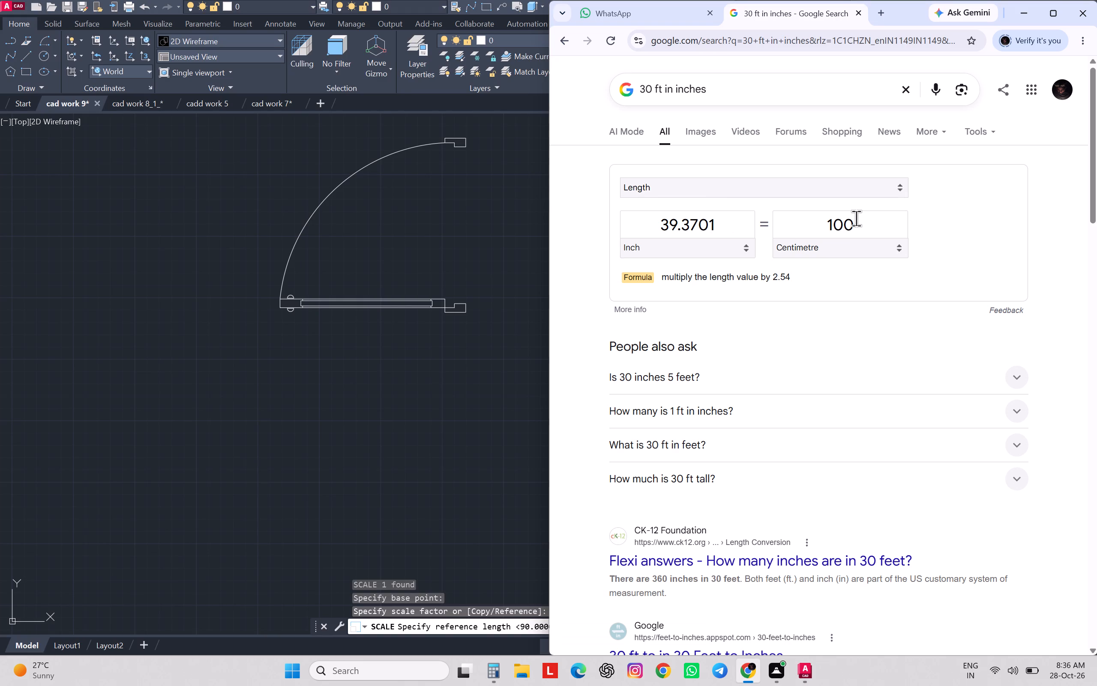
drag(856, 218, 806, 235)
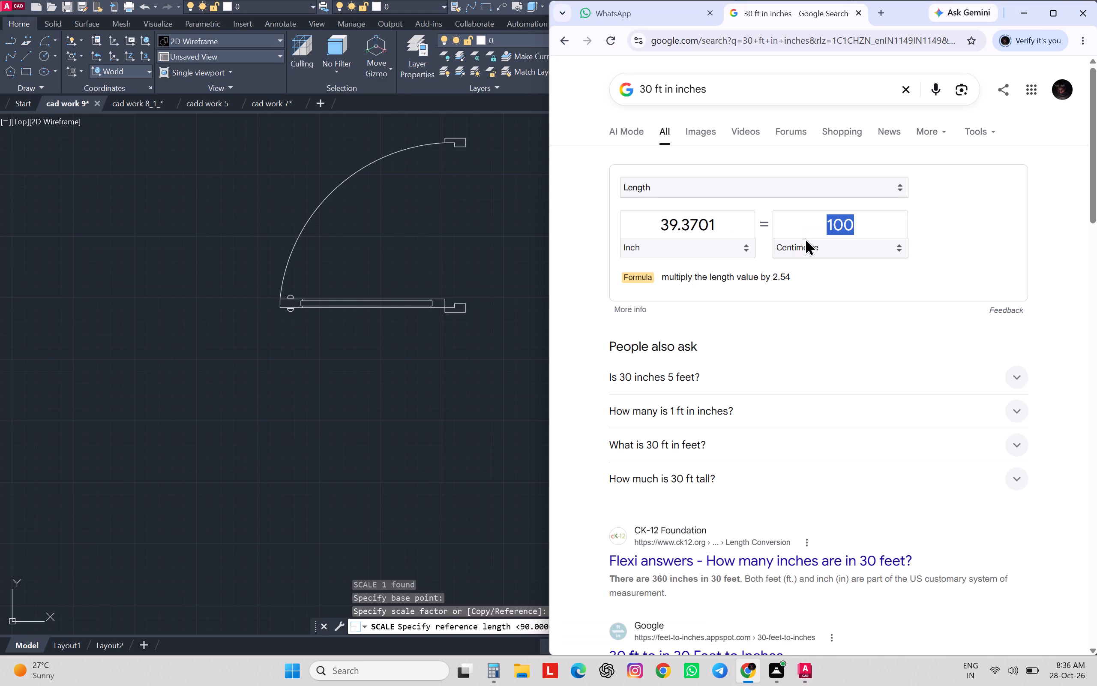
text(90)
key(Return)
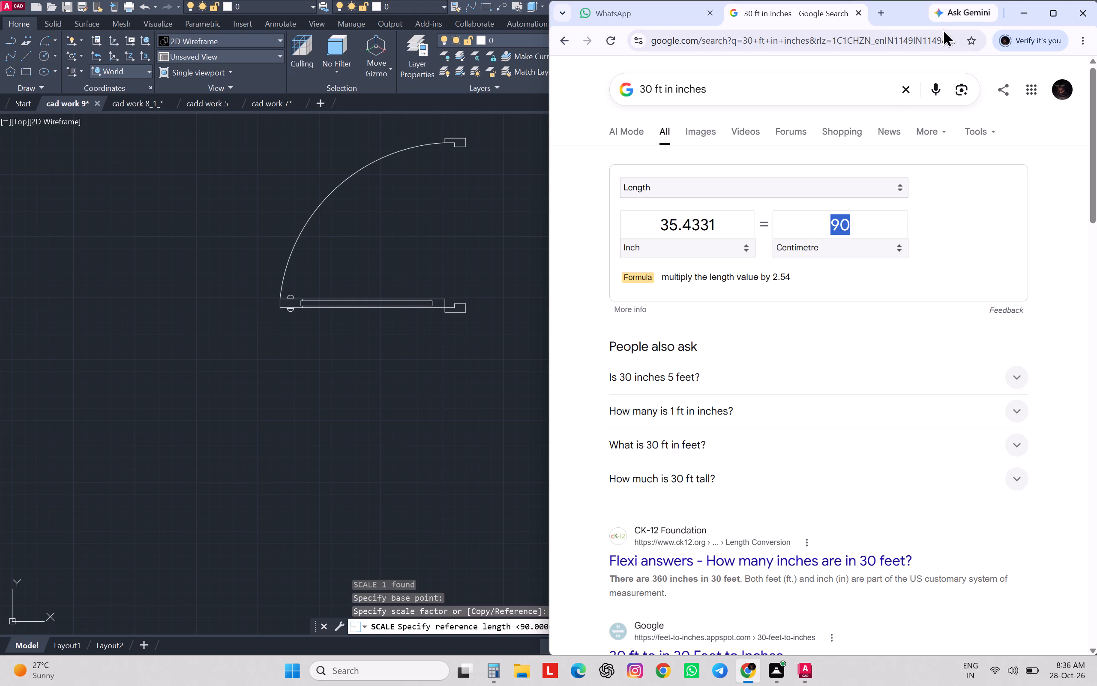
click(1015, 14)
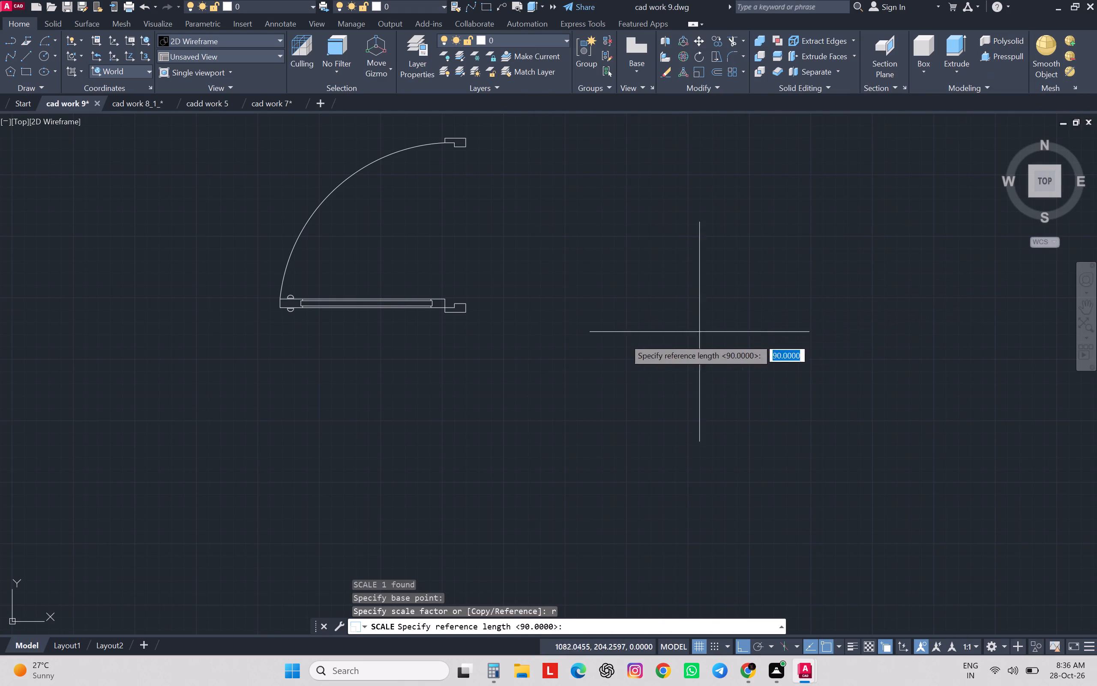
text(35.4)
key(Return)
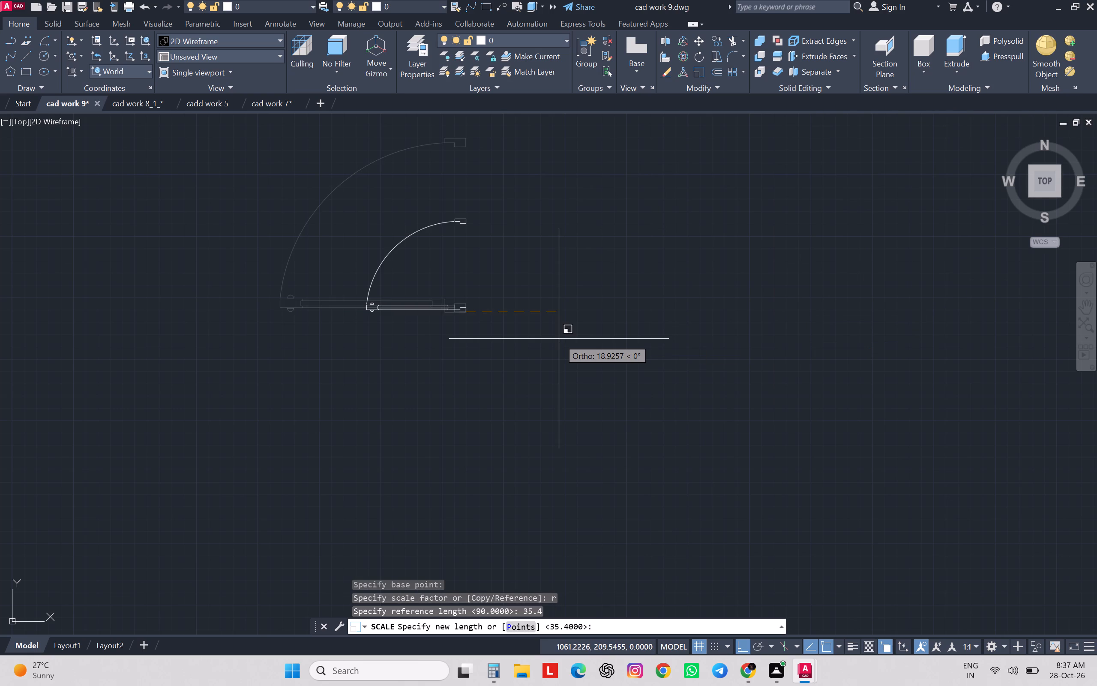
text(37.4)
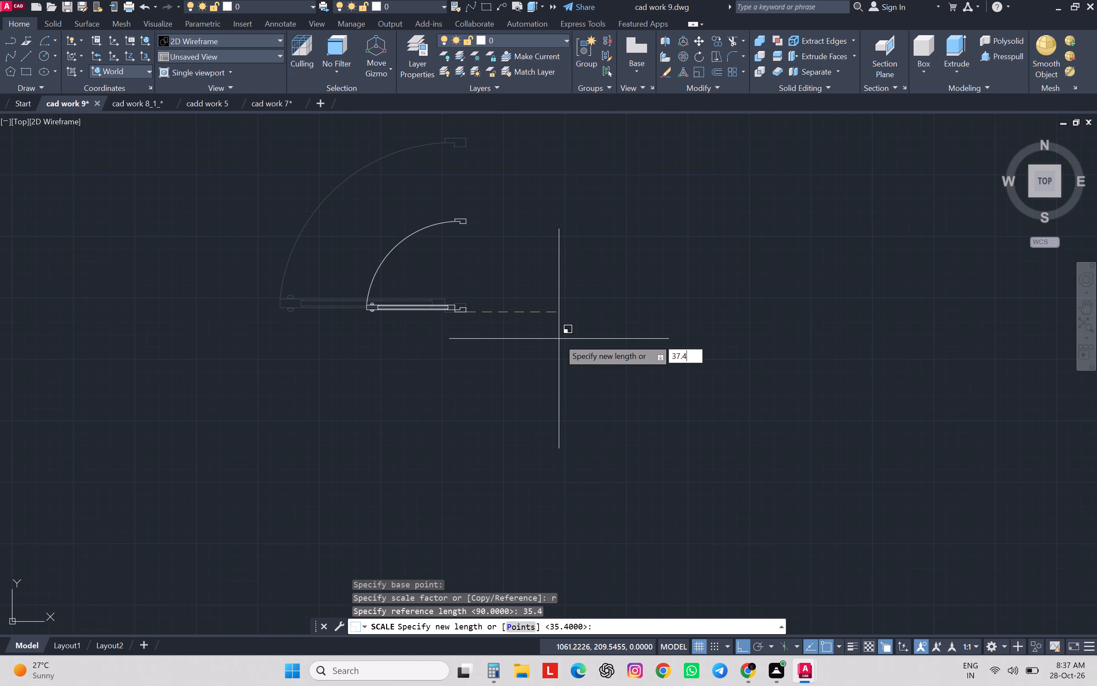
key(Return)
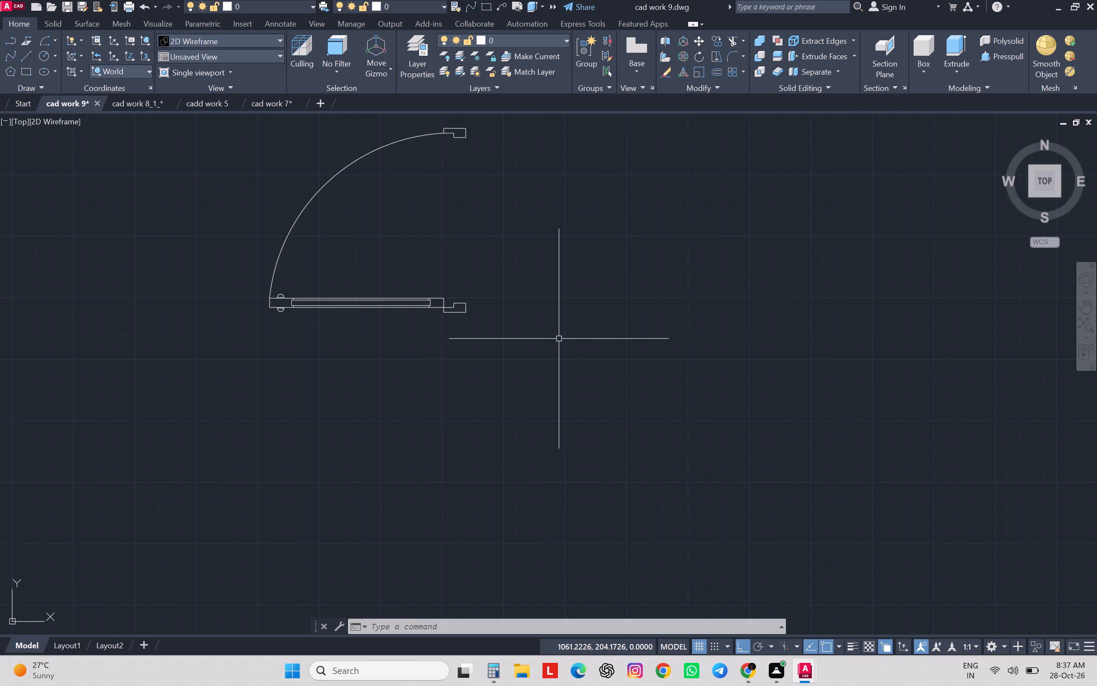
Rotate the spare door block beside the floor plan by 270° about the outer corner of its hinge-side jamb.
scroll(610, 352, down, 2)
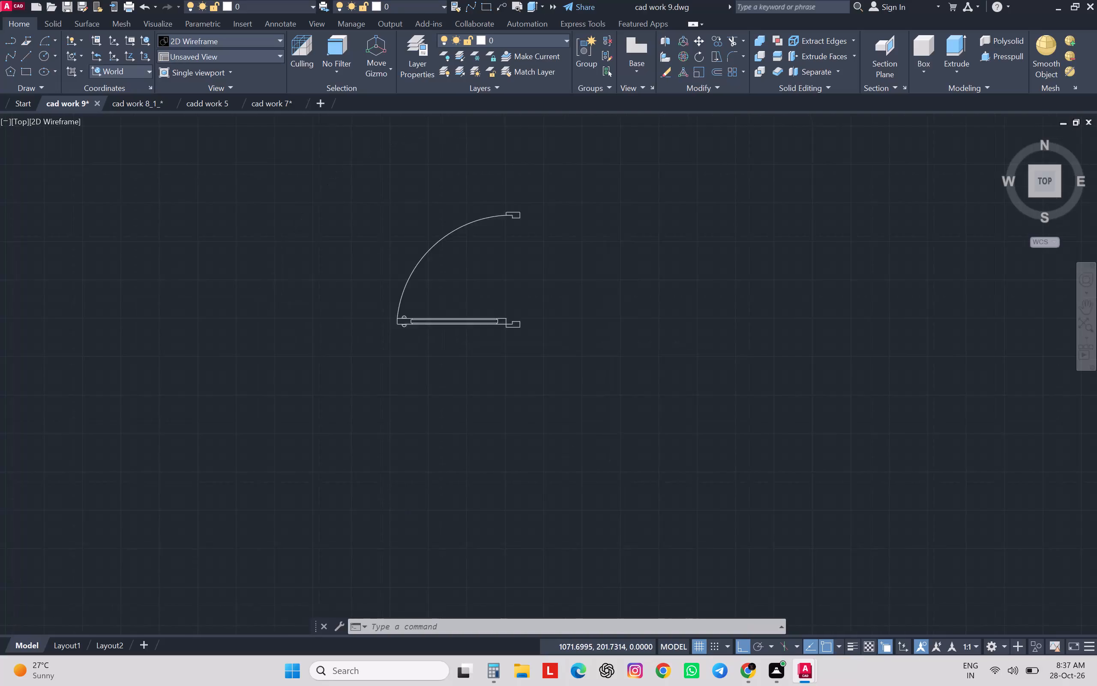
scroll(607, 356, down, 2)
middle_drag(565, 416, 713, 386)
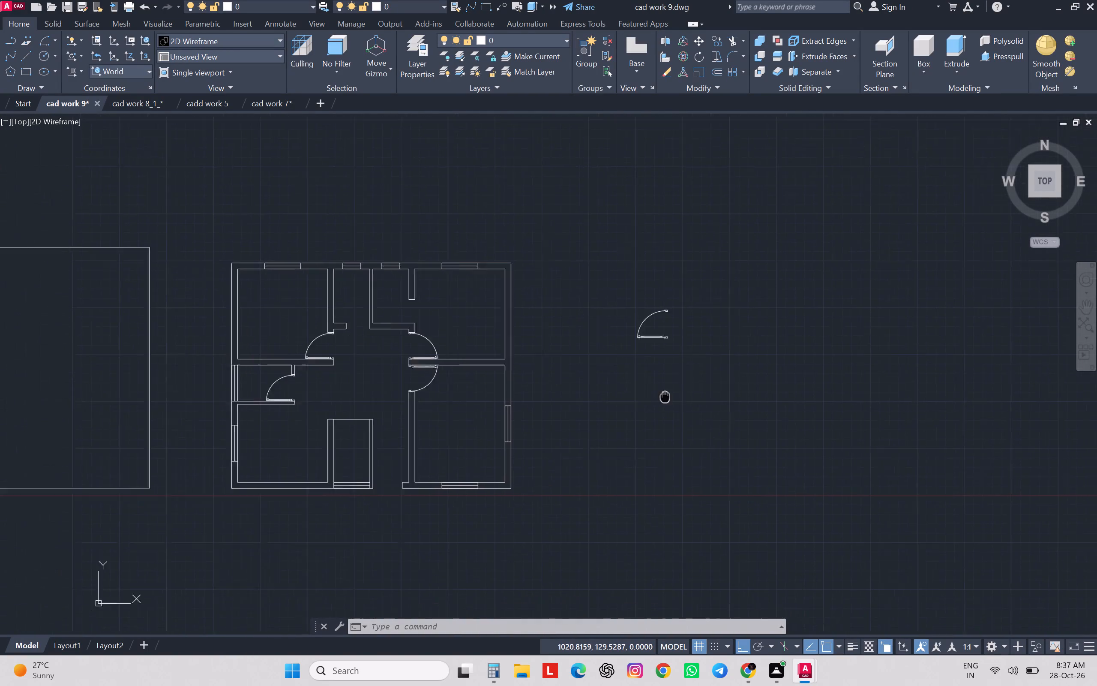
middle_drag(713, 386, 742, 379)
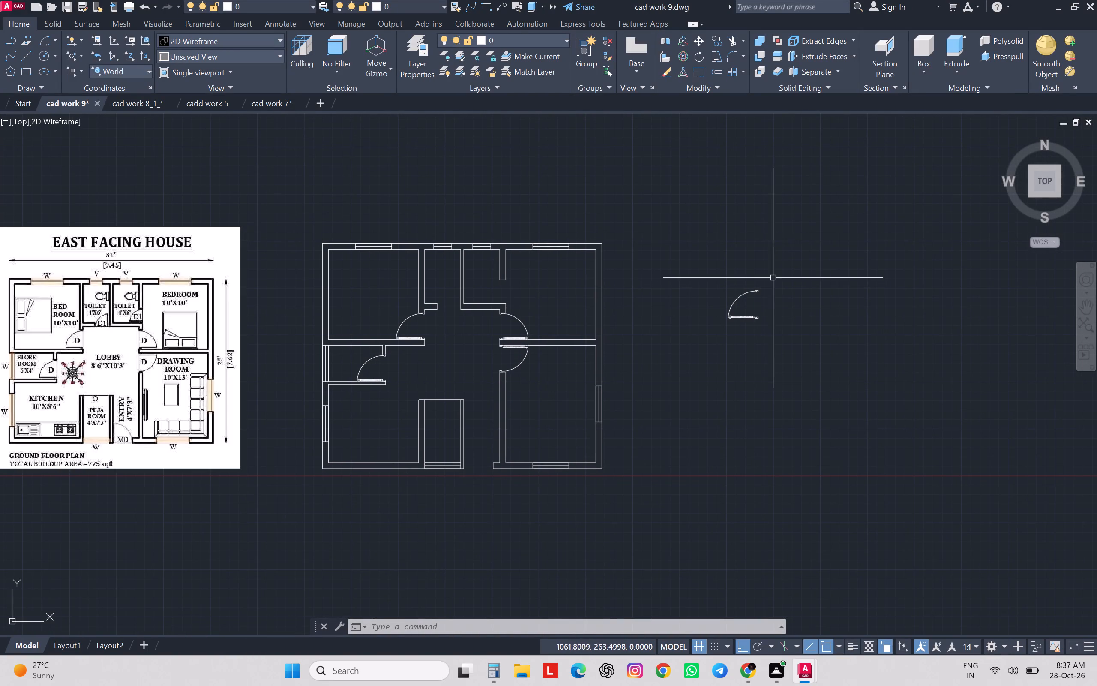
drag(773, 278, 760, 286)
click(701, 358)
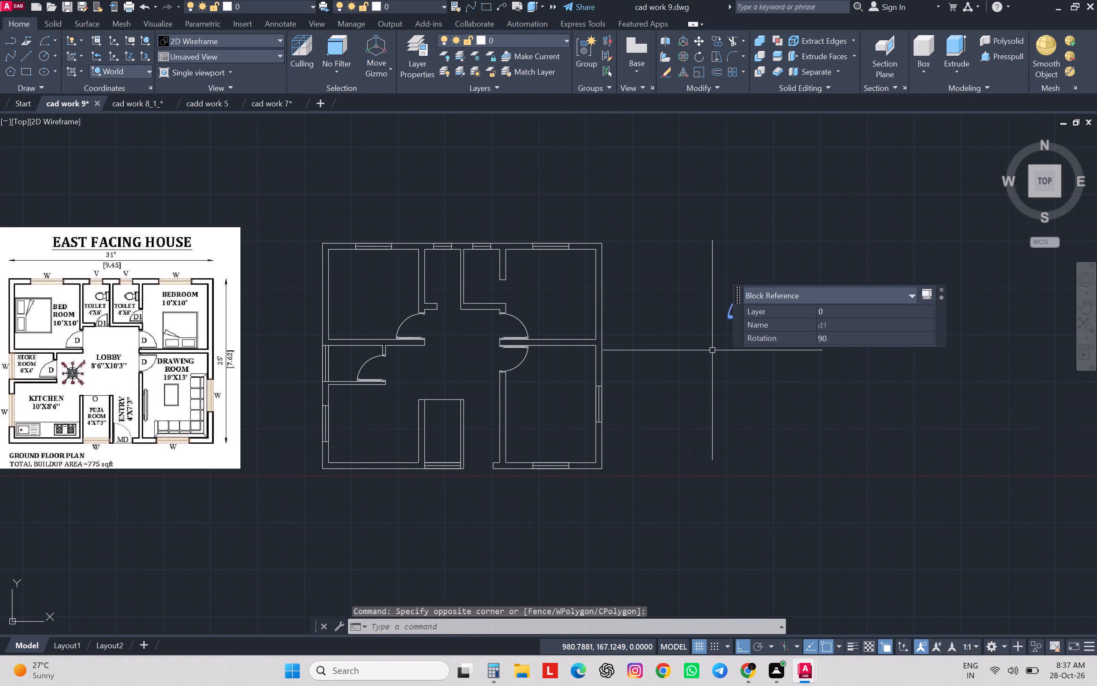
text(ro)
key(Return)
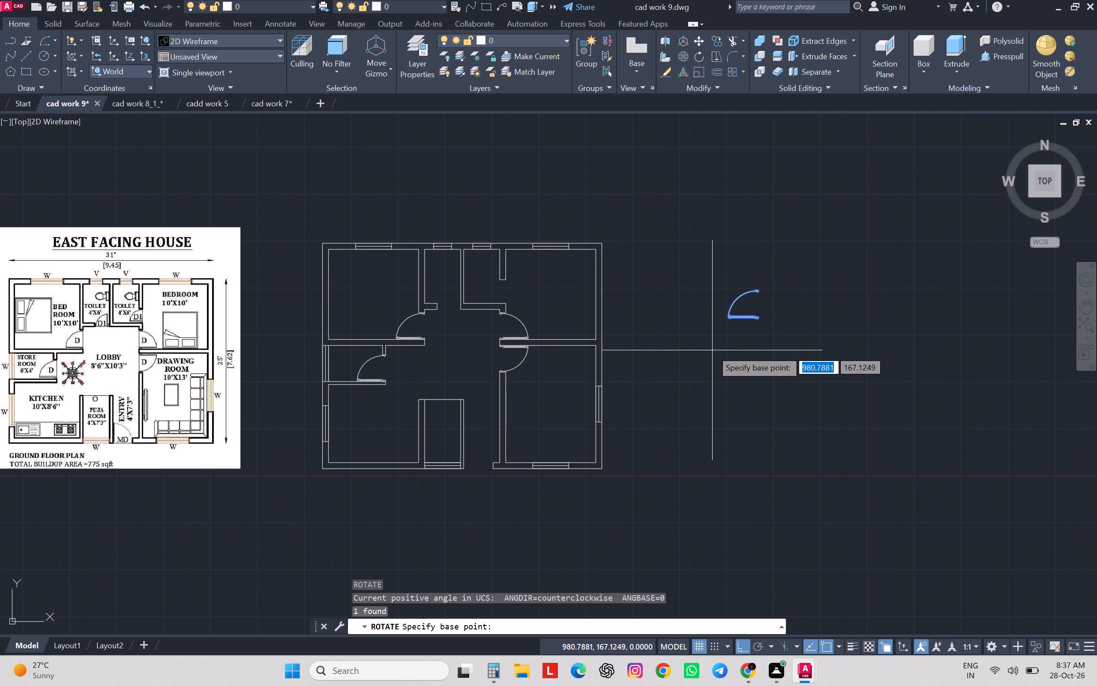
scroll(782, 320, up, 3)
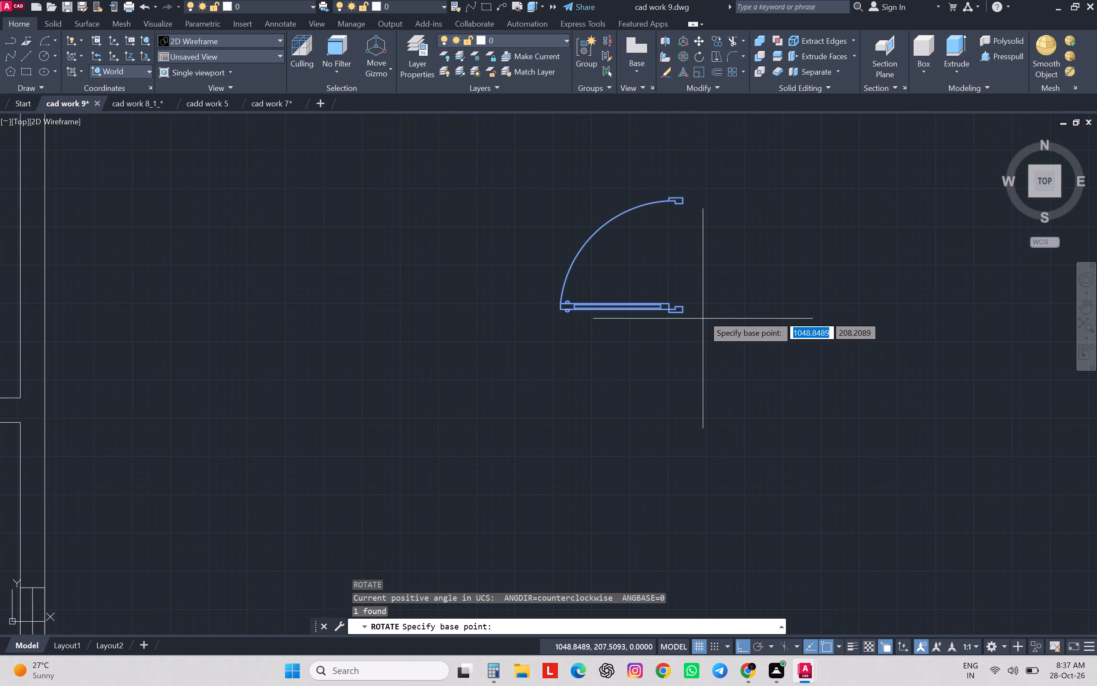
click(686, 313)
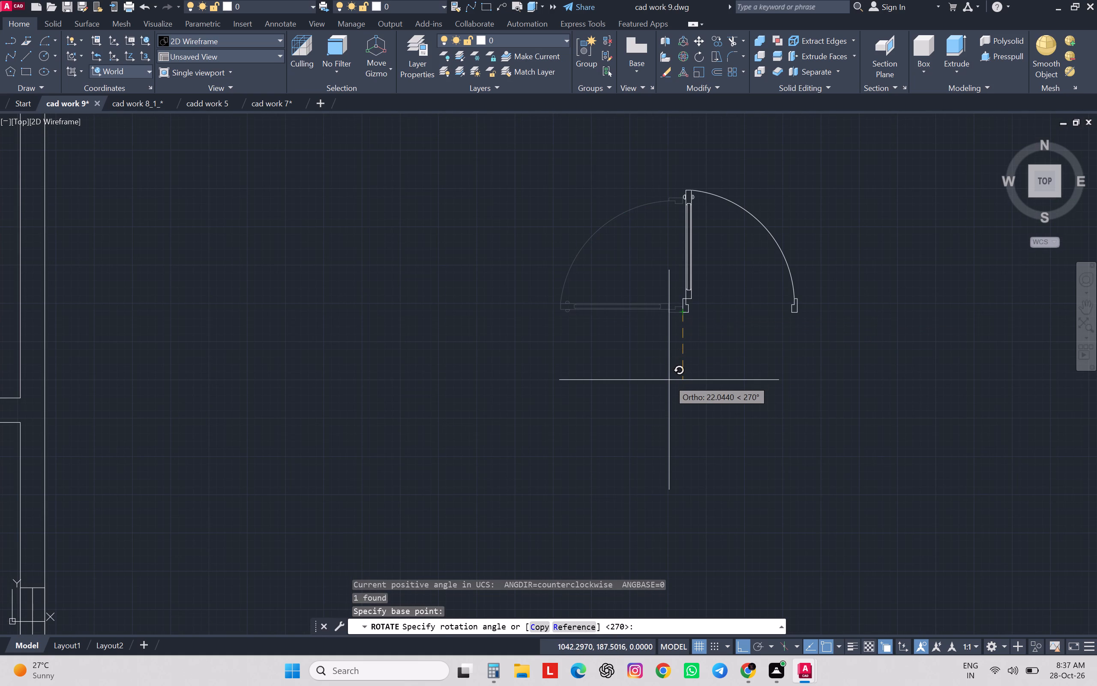
click(669, 380)
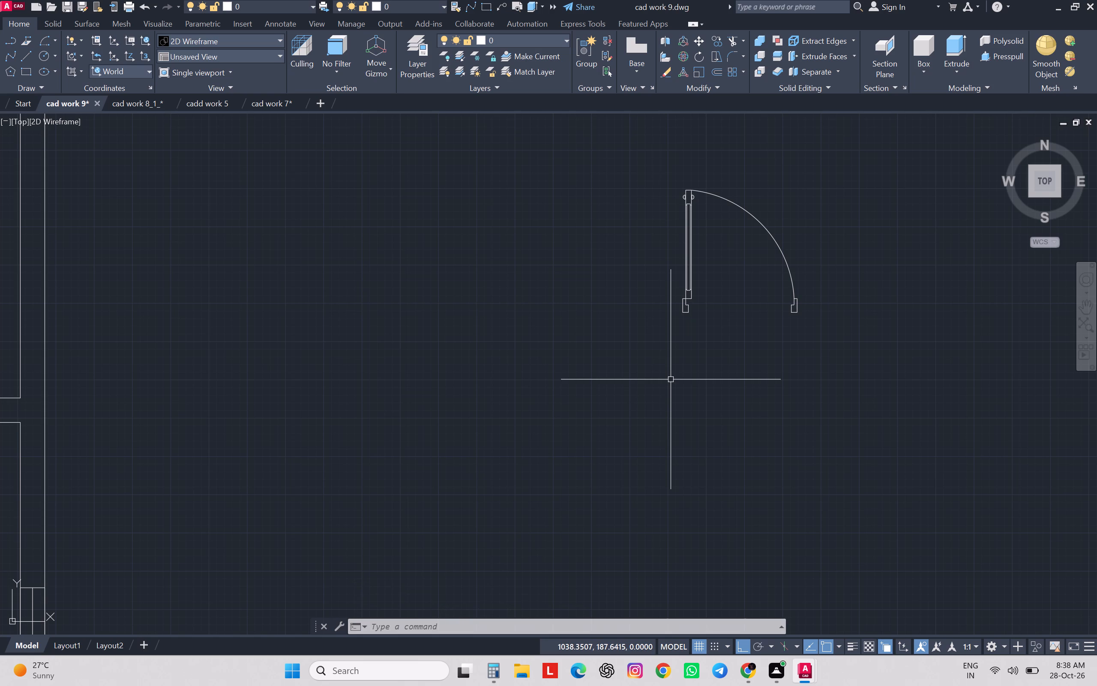
Copy the rotated door block from its hinge-side jamb corner to the puja-room wall's outer corner at the main entry opening.
click(927, 202)
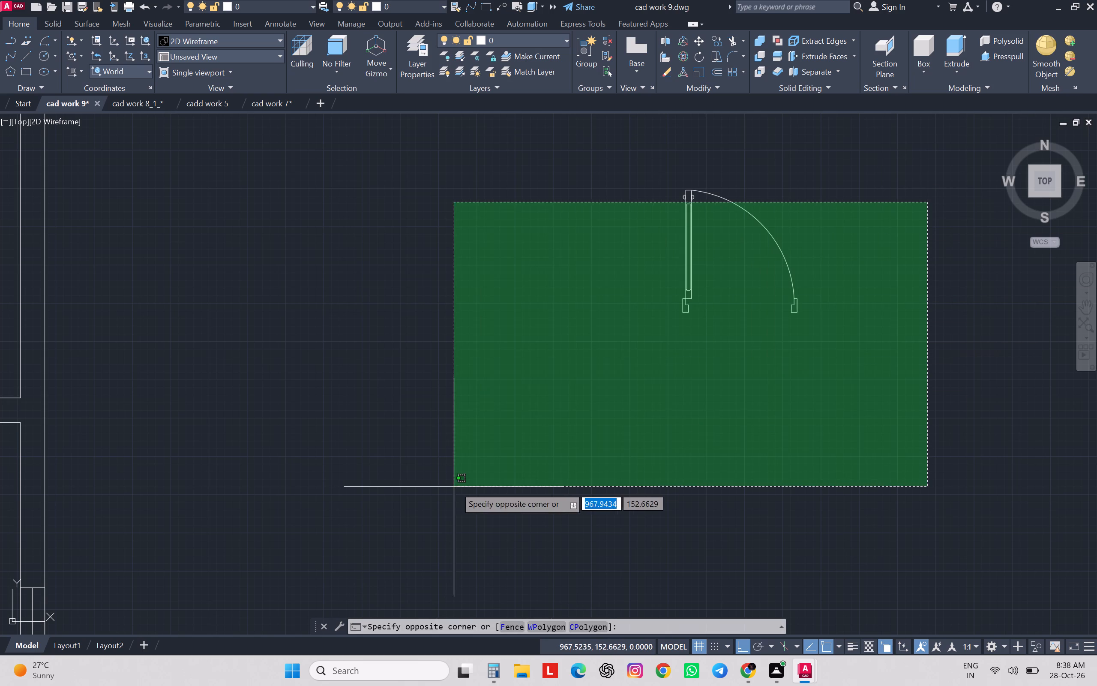
drag(479, 480, 572, 465)
key(c)
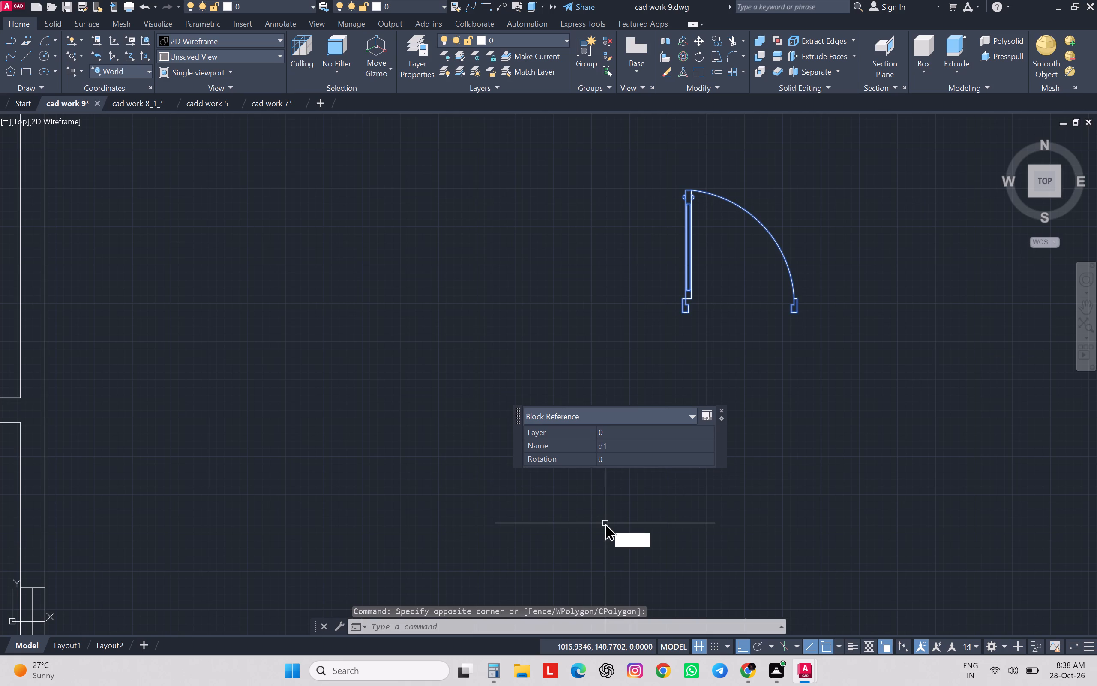
key(o)
key(Return)
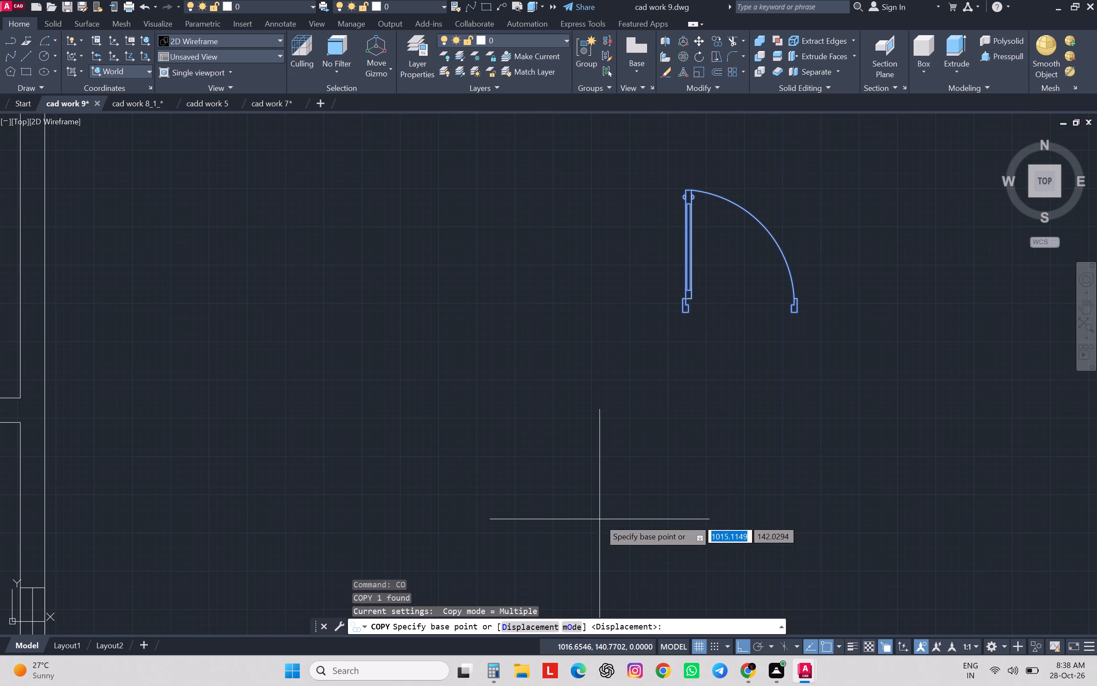
scroll(675, 310, up, 4)
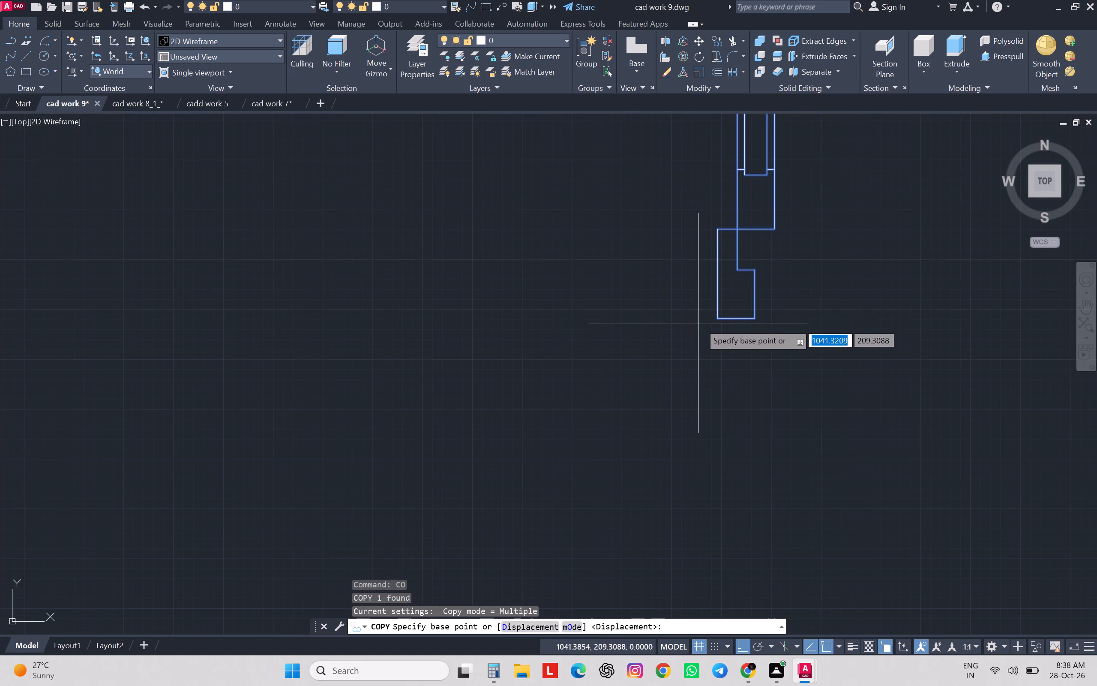
click(716, 316)
scroll(716, 317, down, 8)
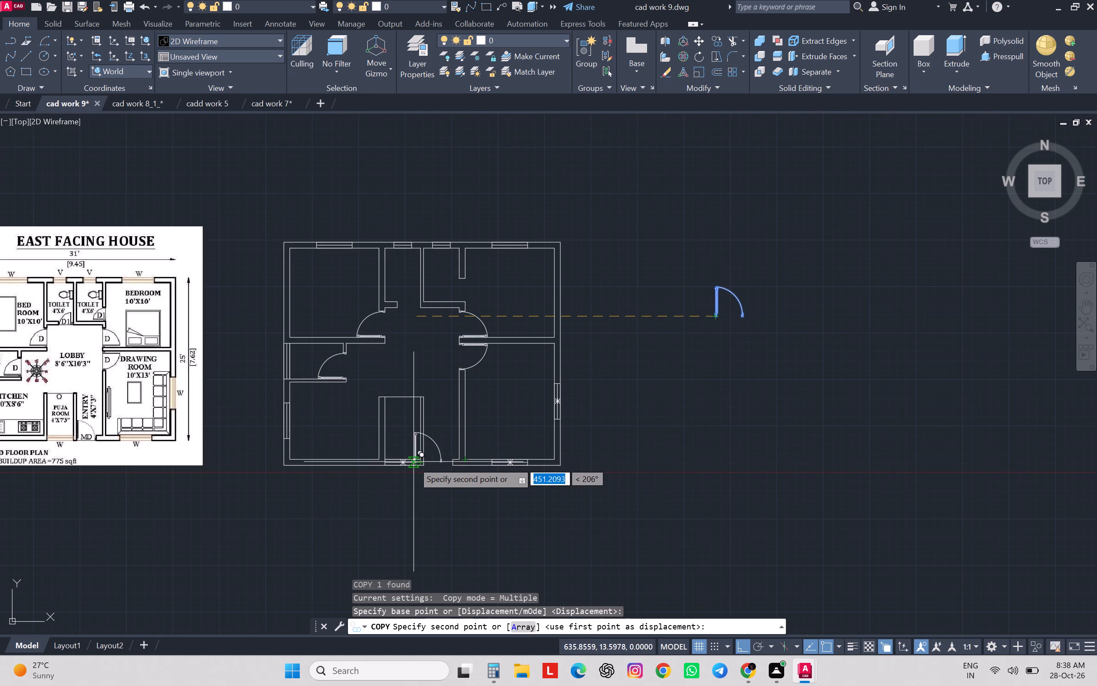
scroll(416, 453, up, 4)
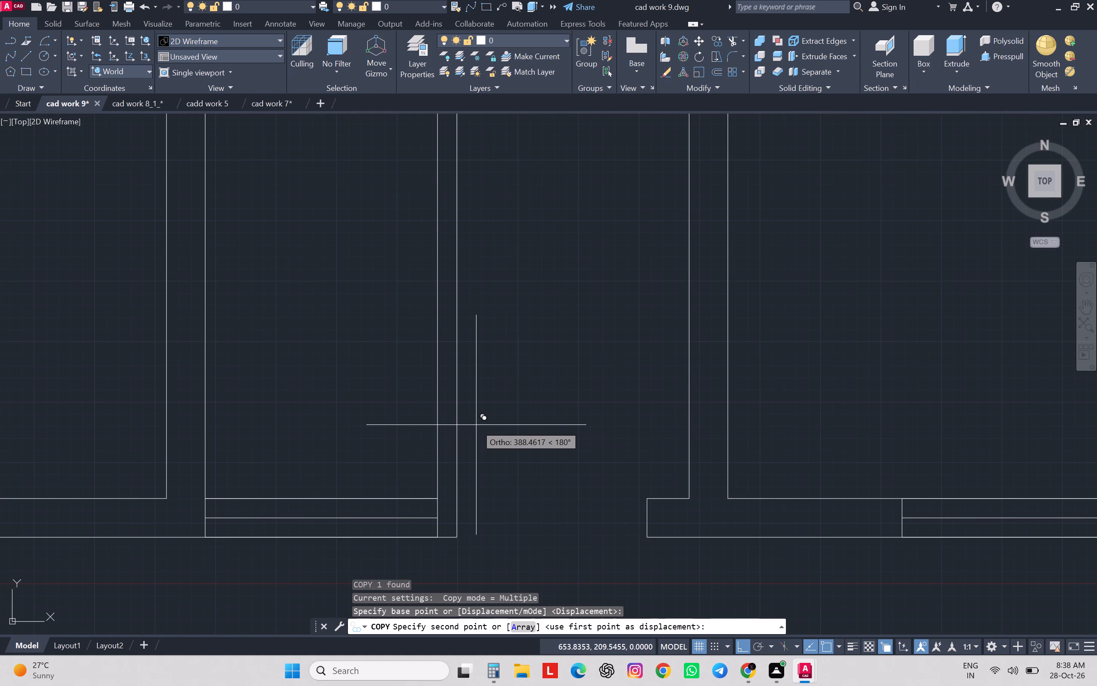
click(456, 542)
scroll(540, 497, down, 3)
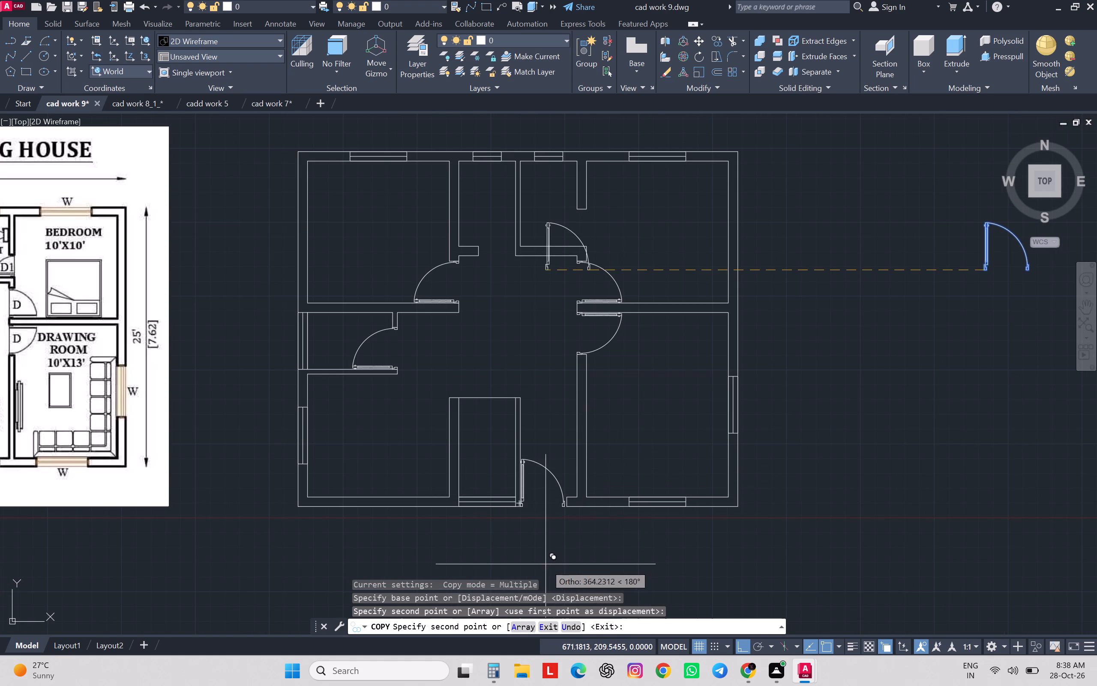
scroll(545, 564, up, 4)
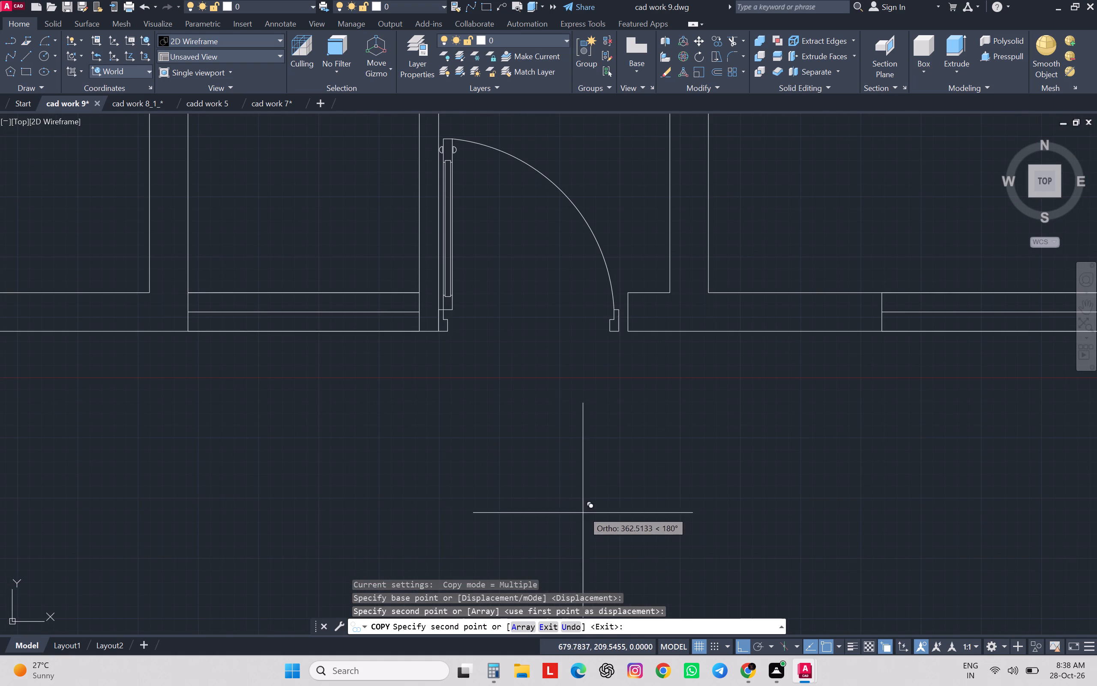
scroll(590, 495, down, 6)
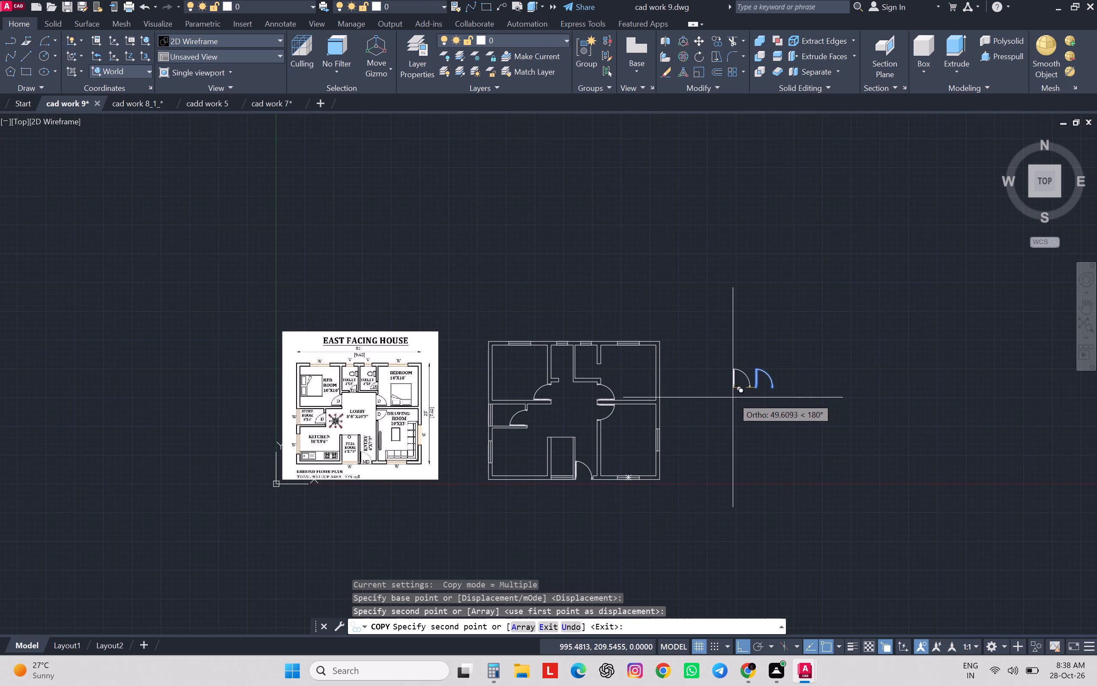
key(Escape)
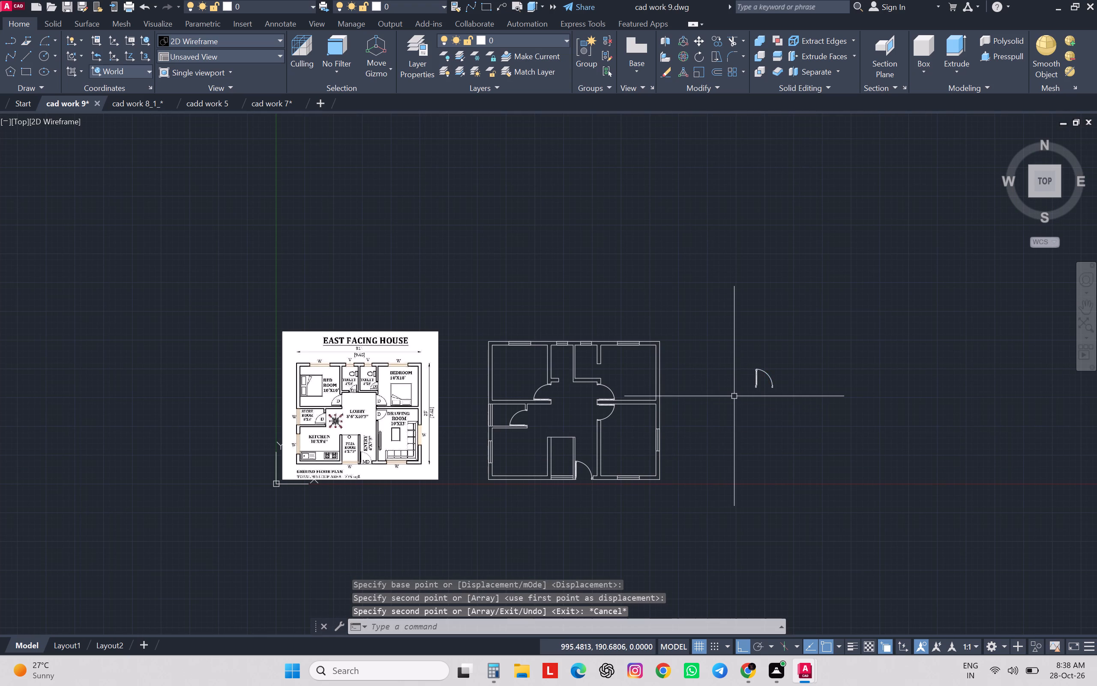
Measure the spare door block's overall width between its outer jamb corners with an aligned dimension, without placing it.
scroll(785, 382, up, 3)
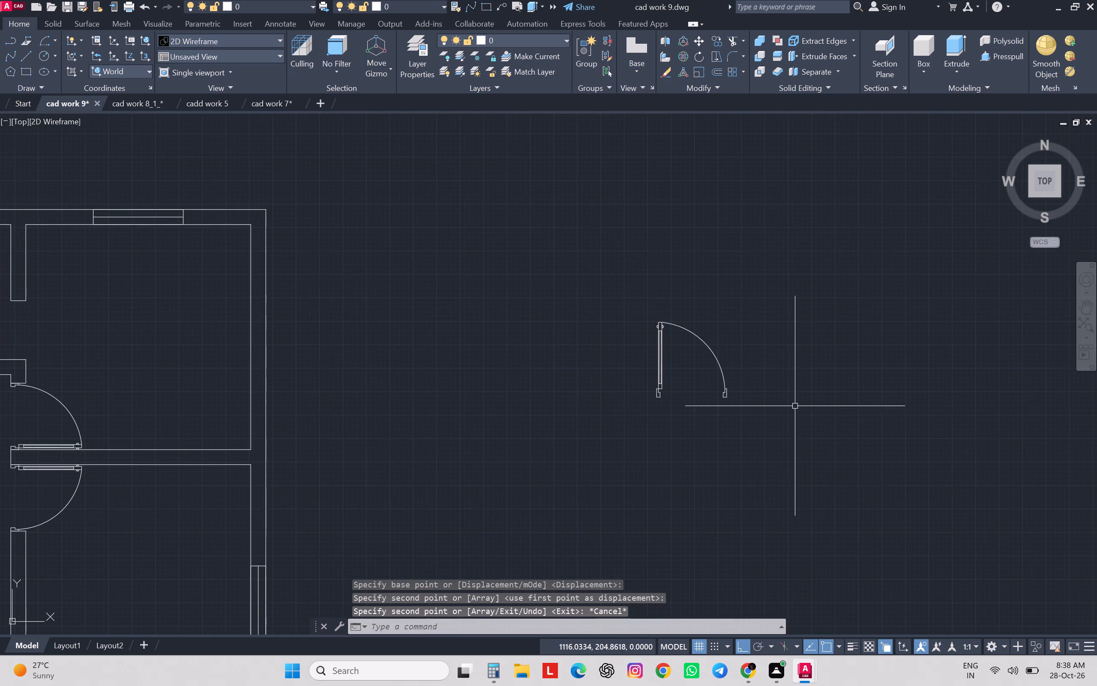
scroll(795, 406, up, 2)
text(da)
key(Return)
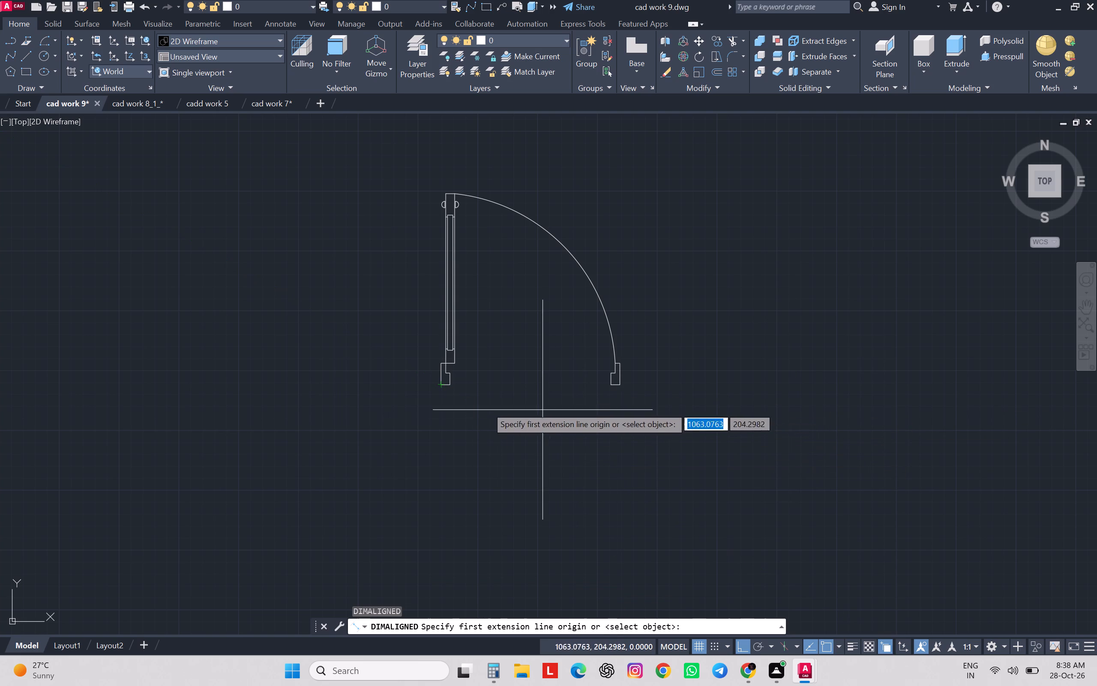
click(443, 387)
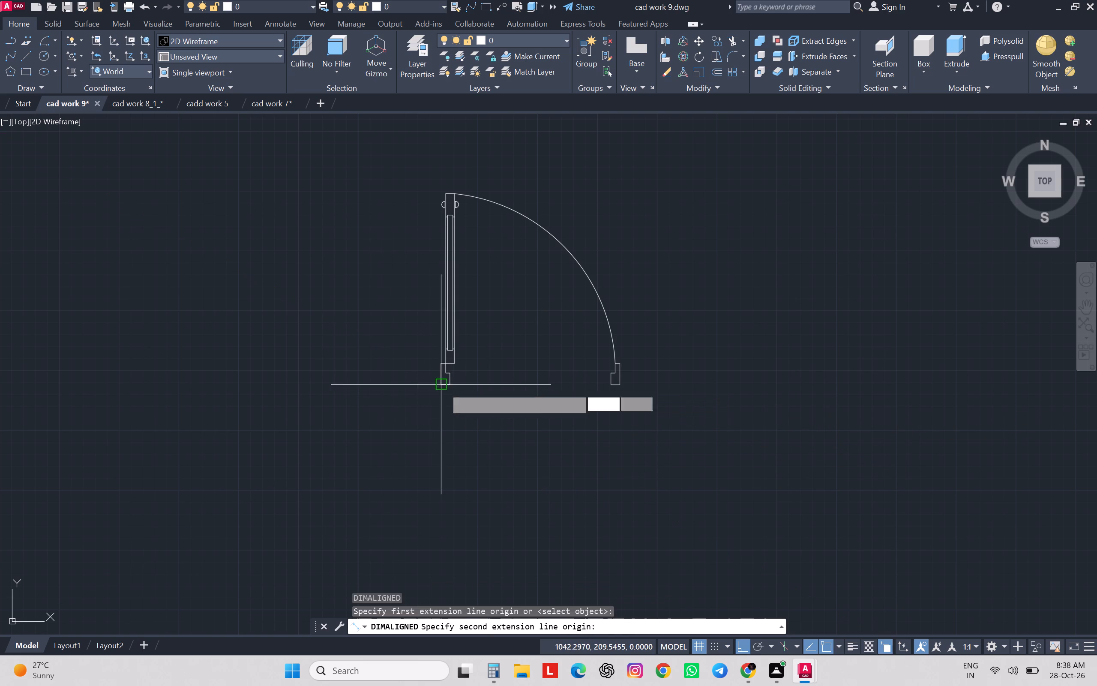
click(622, 387)
scroll(622, 387, down, 1)
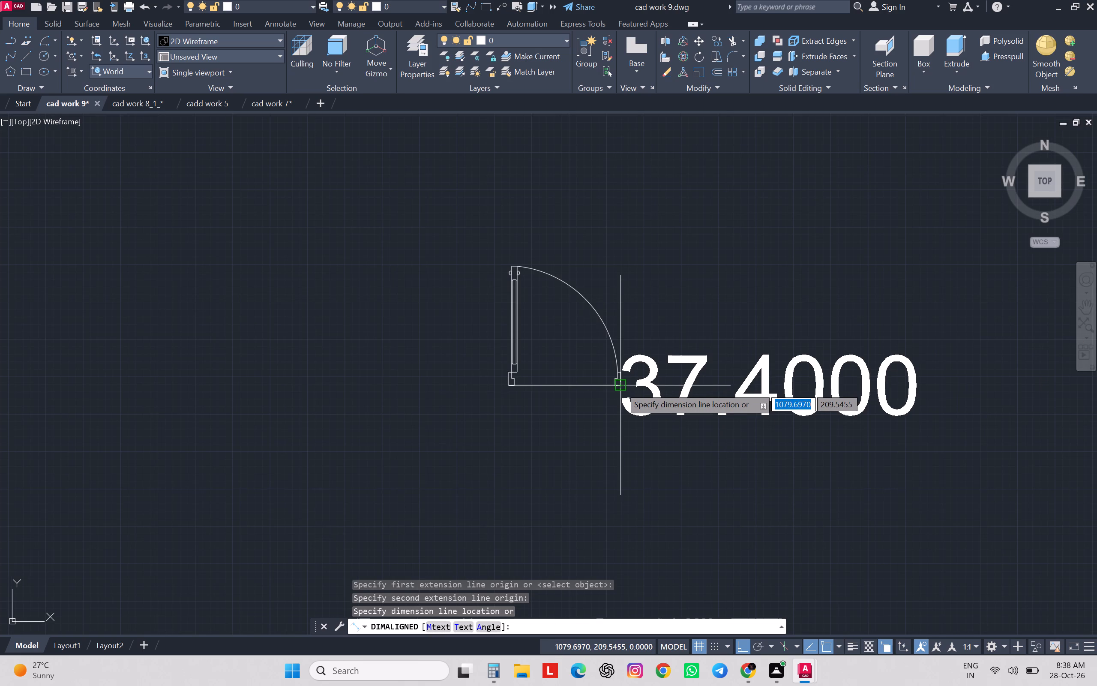
key(space)
scroll(620, 387, down, 2)
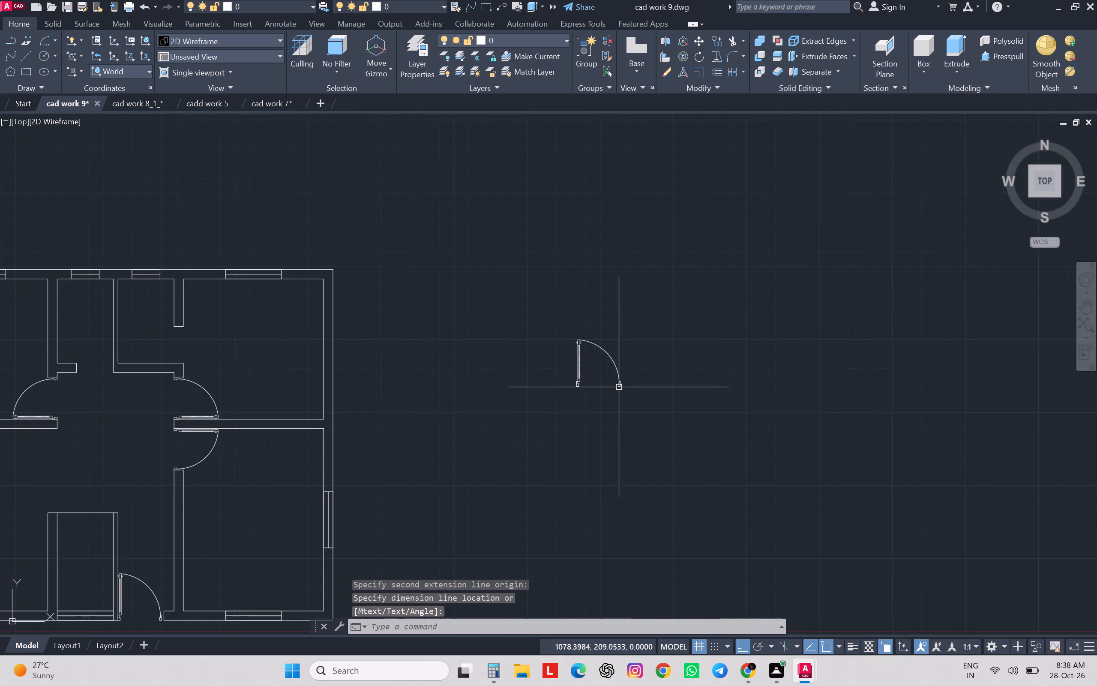
Measure the main entry opening's width along the outer wall line with an aligned dimension.
scroll(616, 387, down, 2)
key(space)
scroll(417, 487, up, 6)
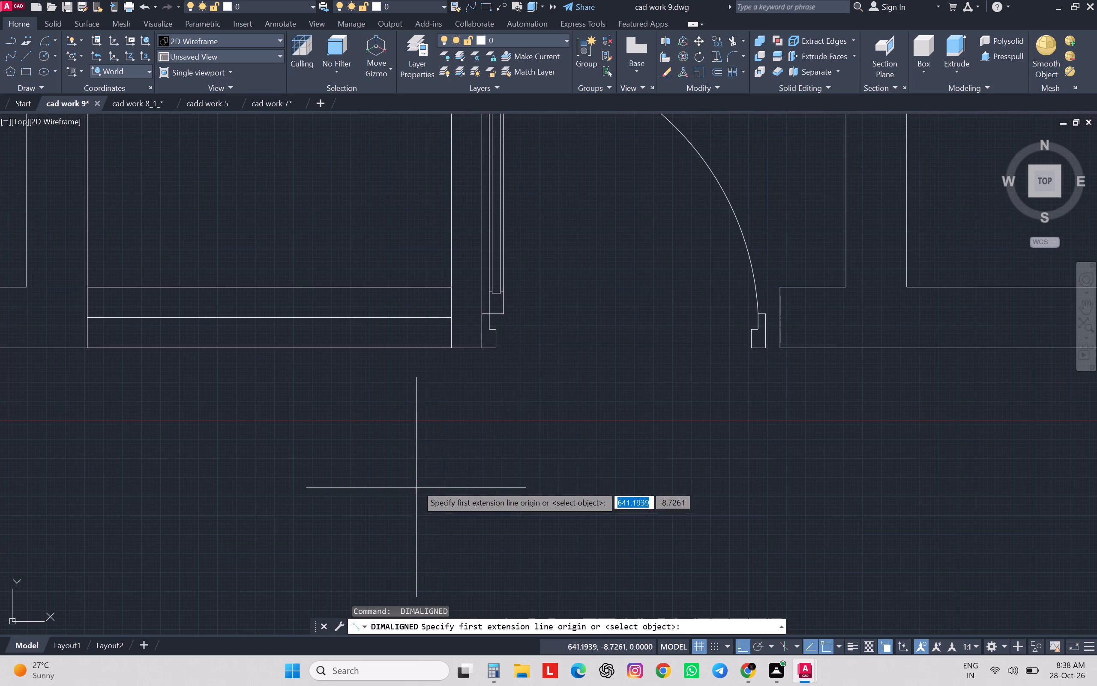
click(481, 346)
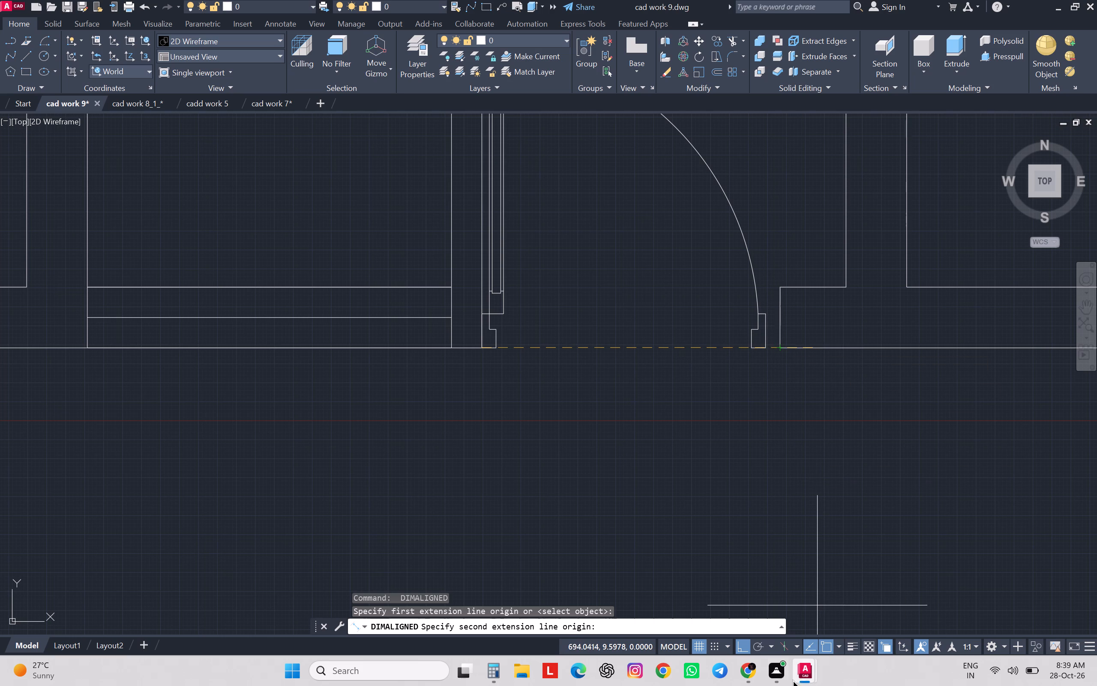
Convert 100 cm to inches in the Google Chrome unit converter, and return to the drawing and end the dimension.
click(746, 620)
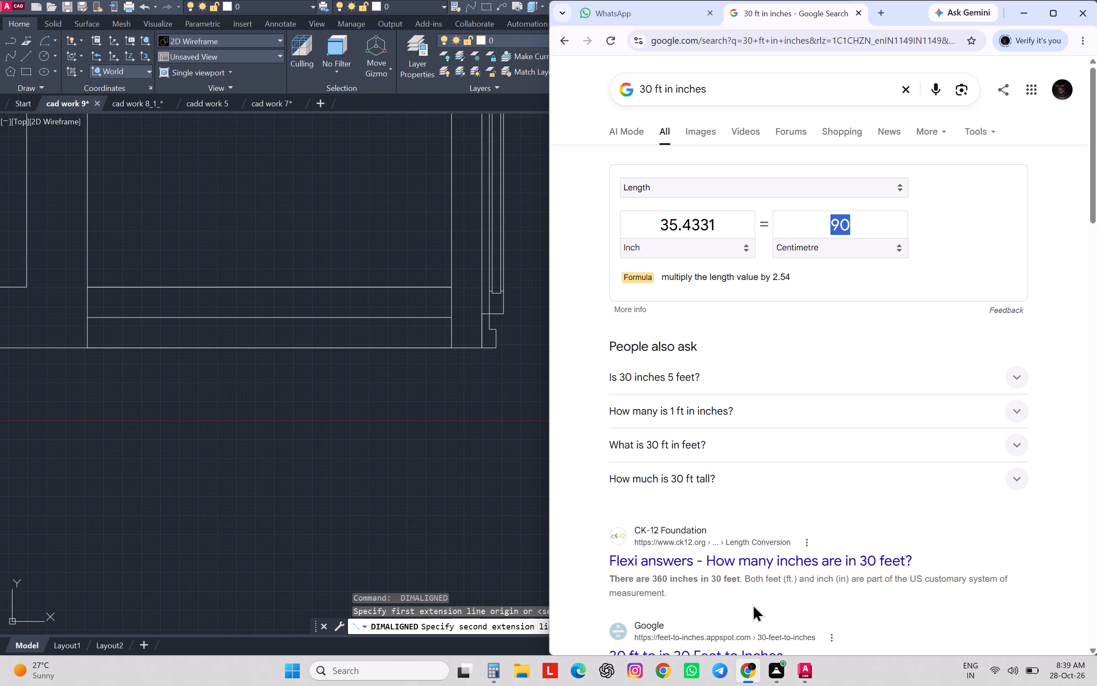
text(100)
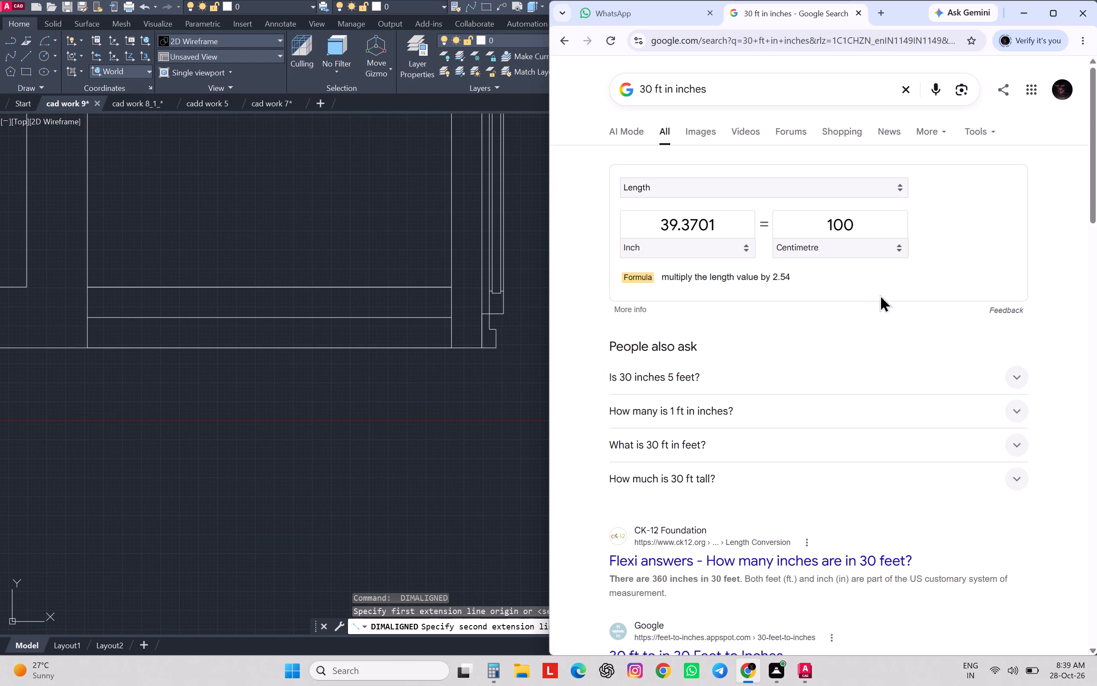
click(1018, 22)
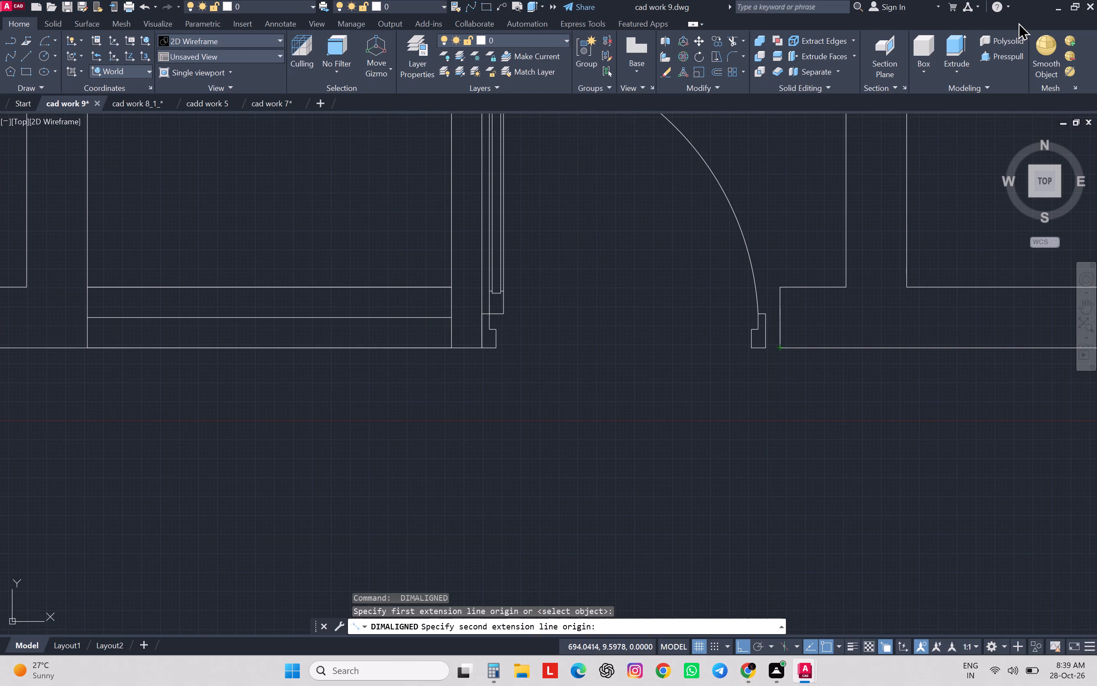
scroll(642, 358, down, 2)
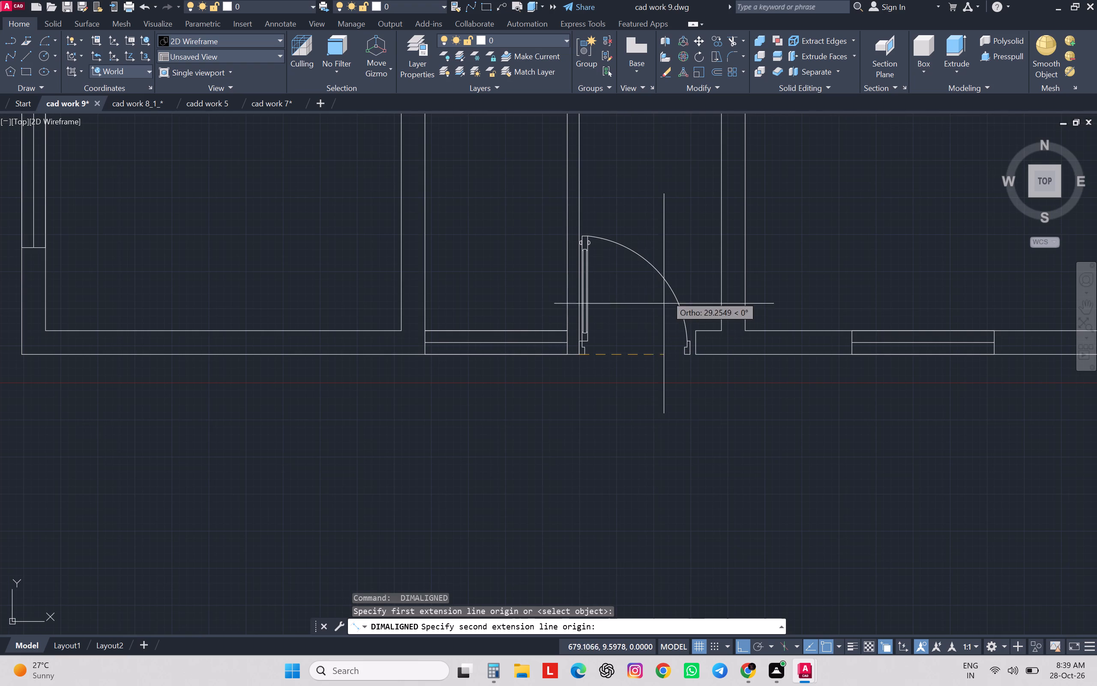
key(space)
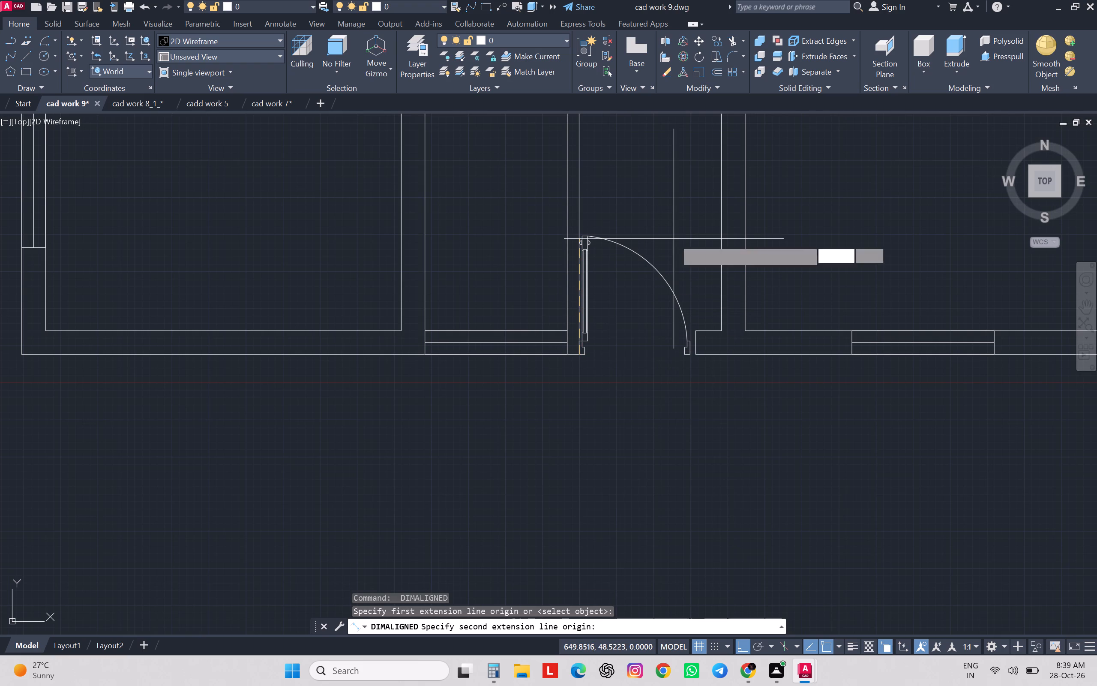
Scale the main-entry door block from its hinge-side outer jamb corner by reference, from length 37.4 to 39.4.
click(674, 239)
click(623, 298)
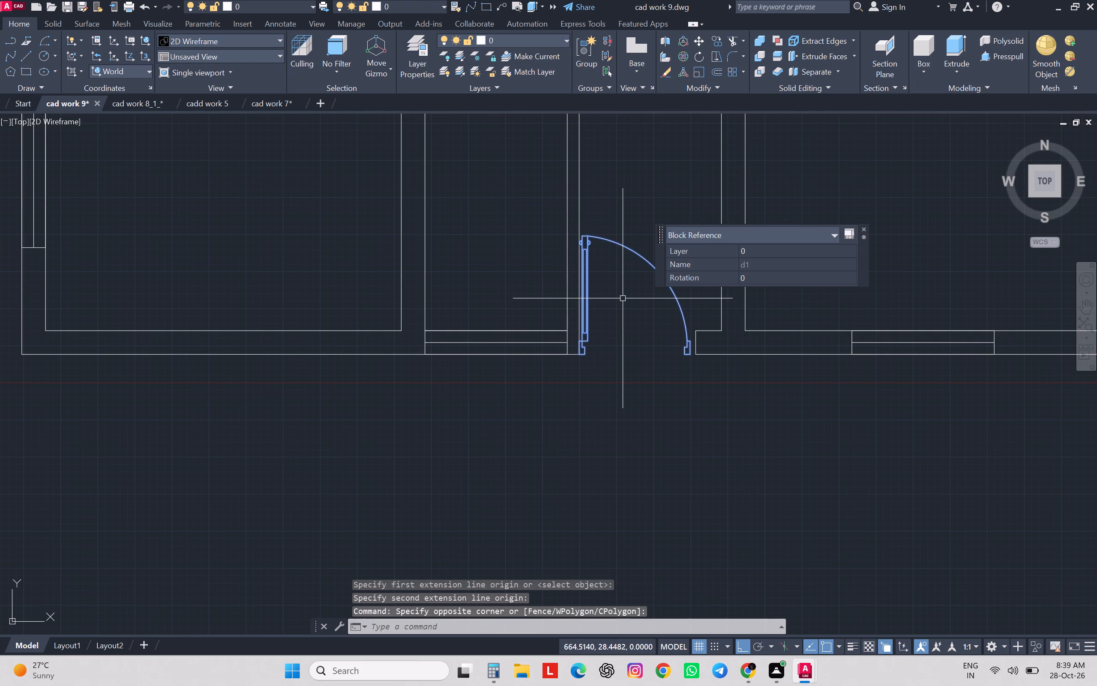
text(sc)
key(Return)
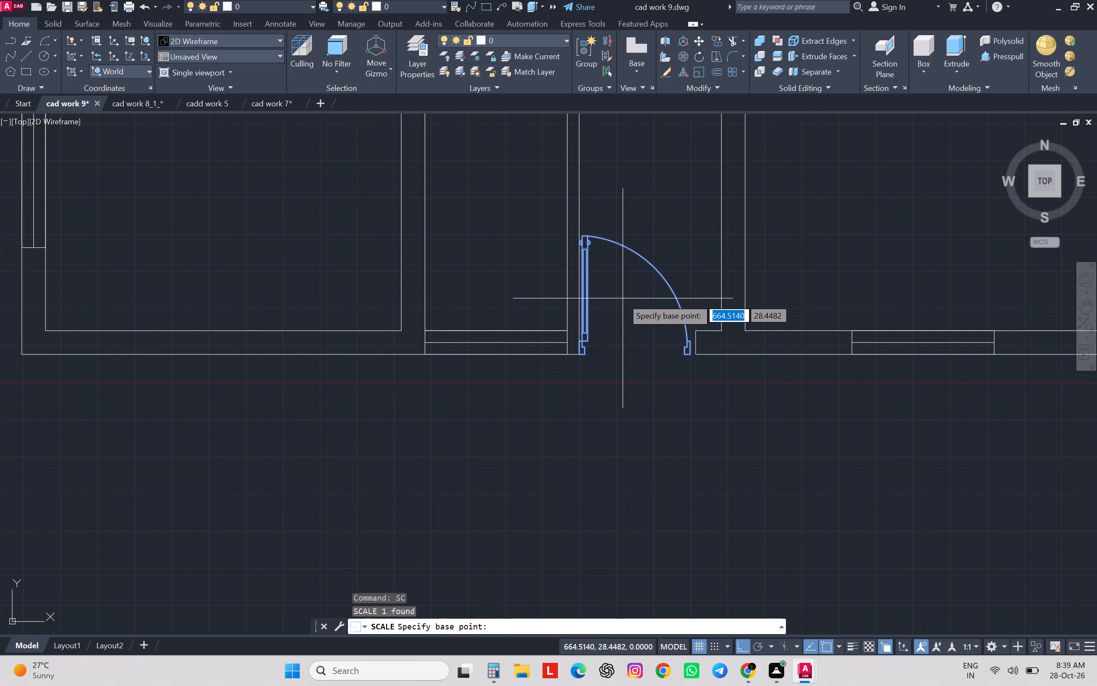
scroll(572, 354, up, 4)
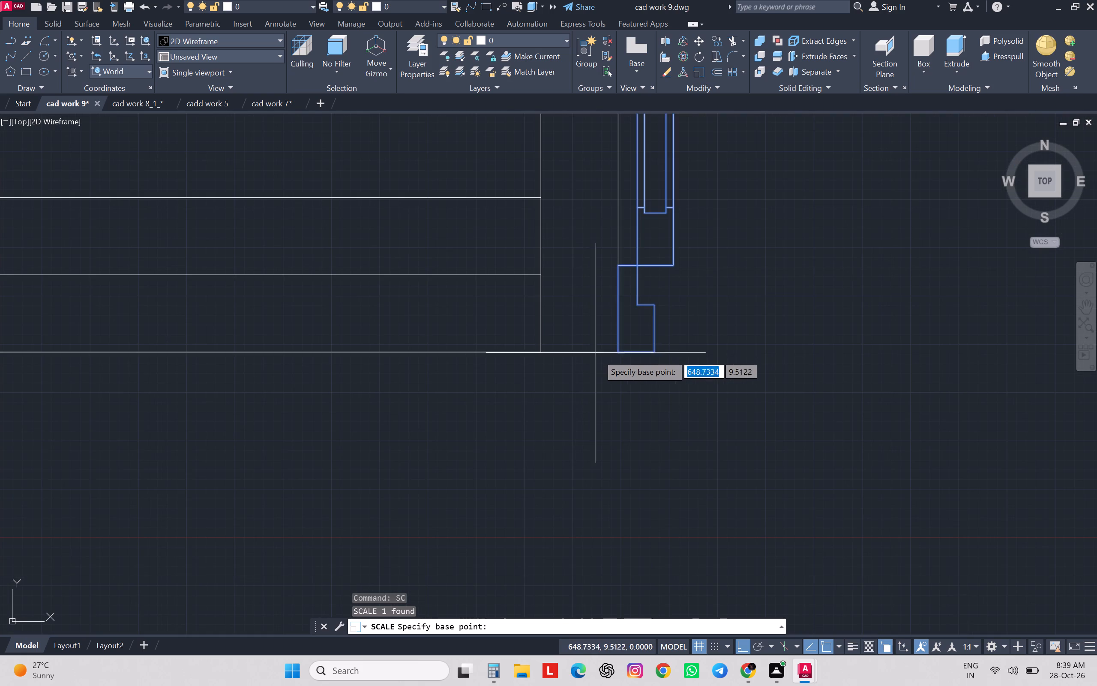
click(612, 352)
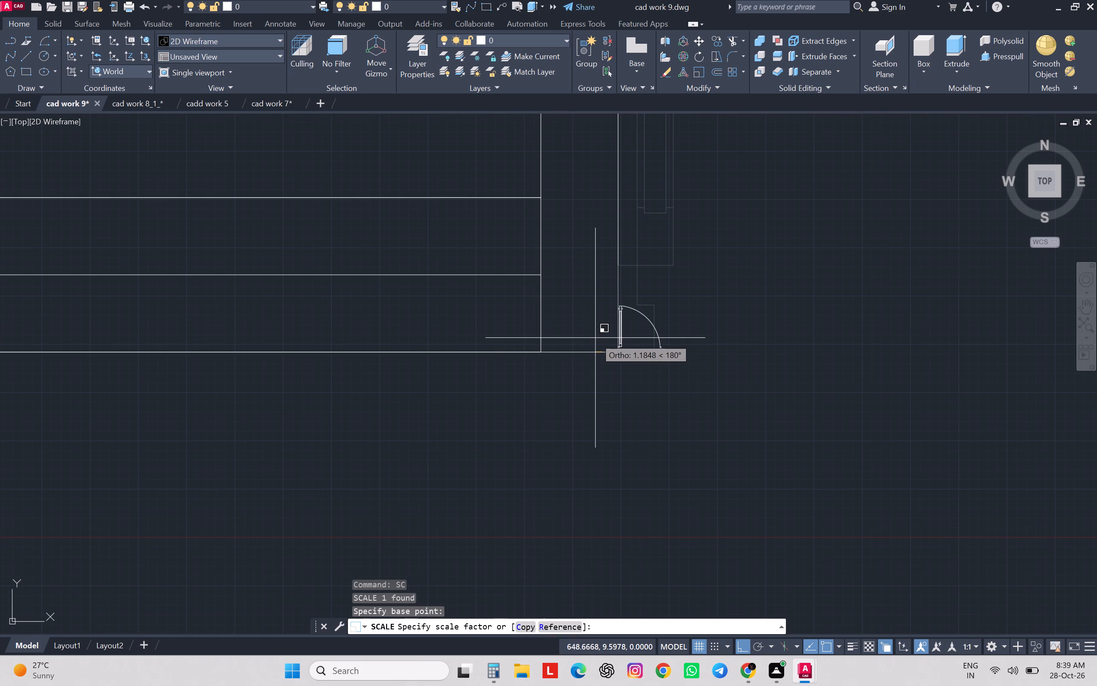
key(r)
key(Return)
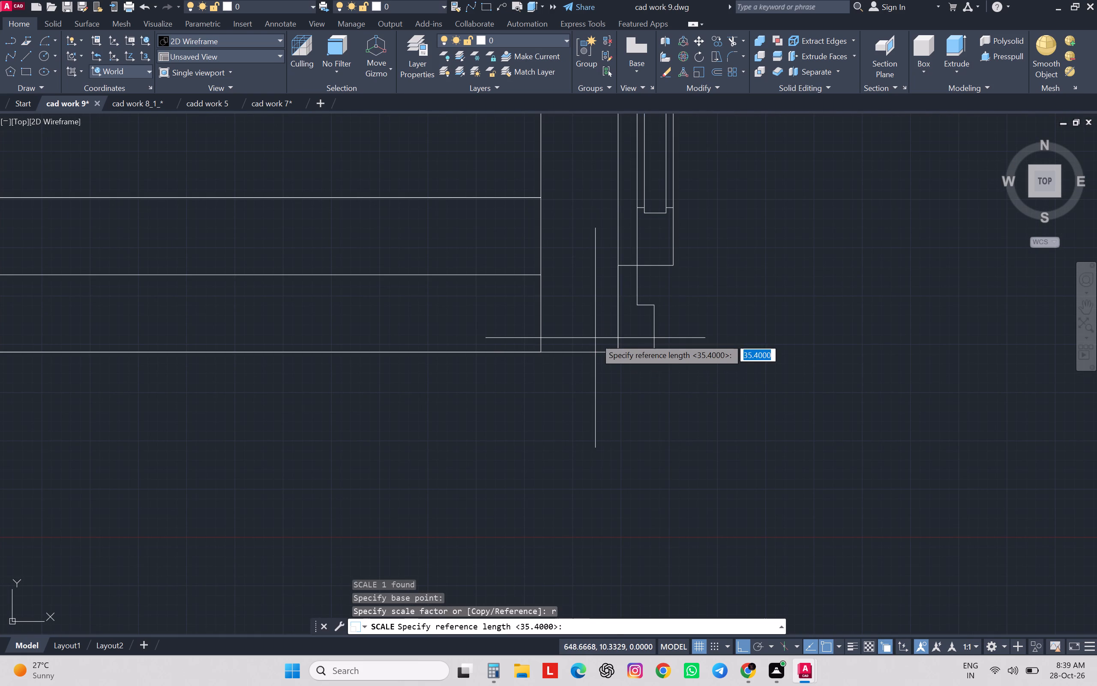
key(3)
key(7)
text(.4)
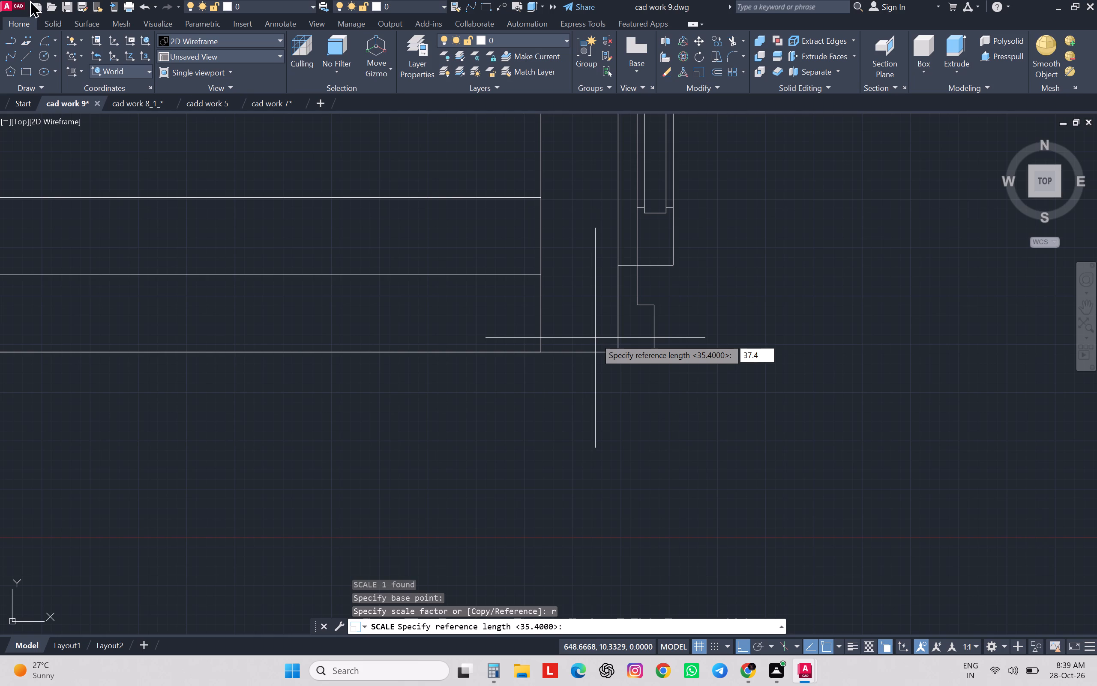
key(Return)
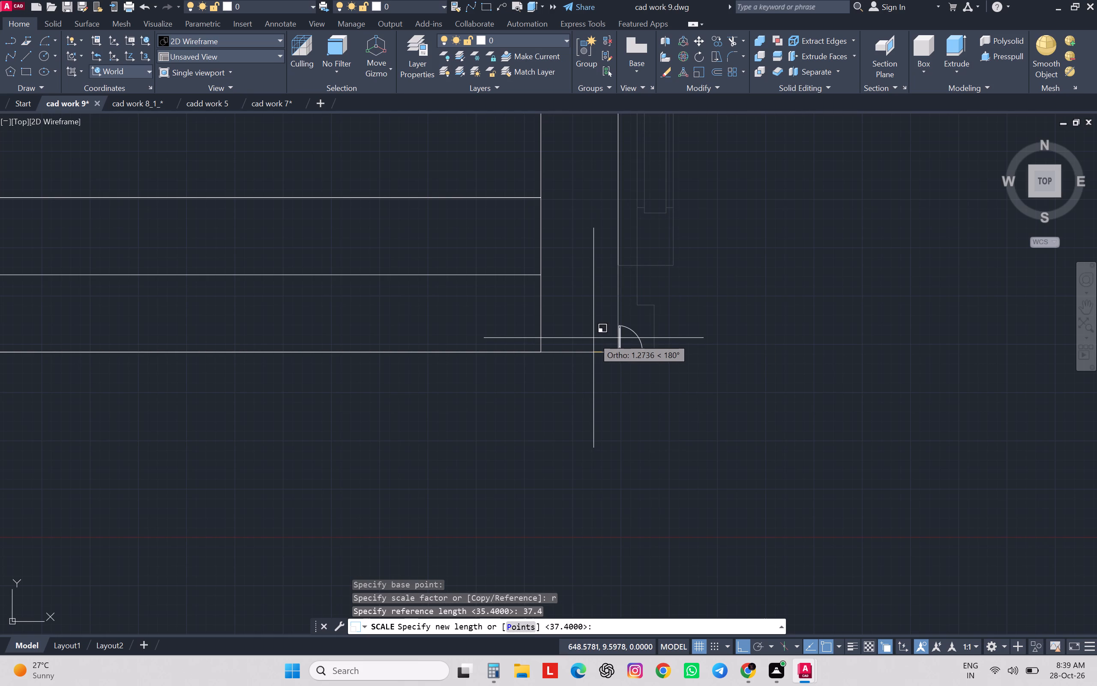
text(39.)
key(4)
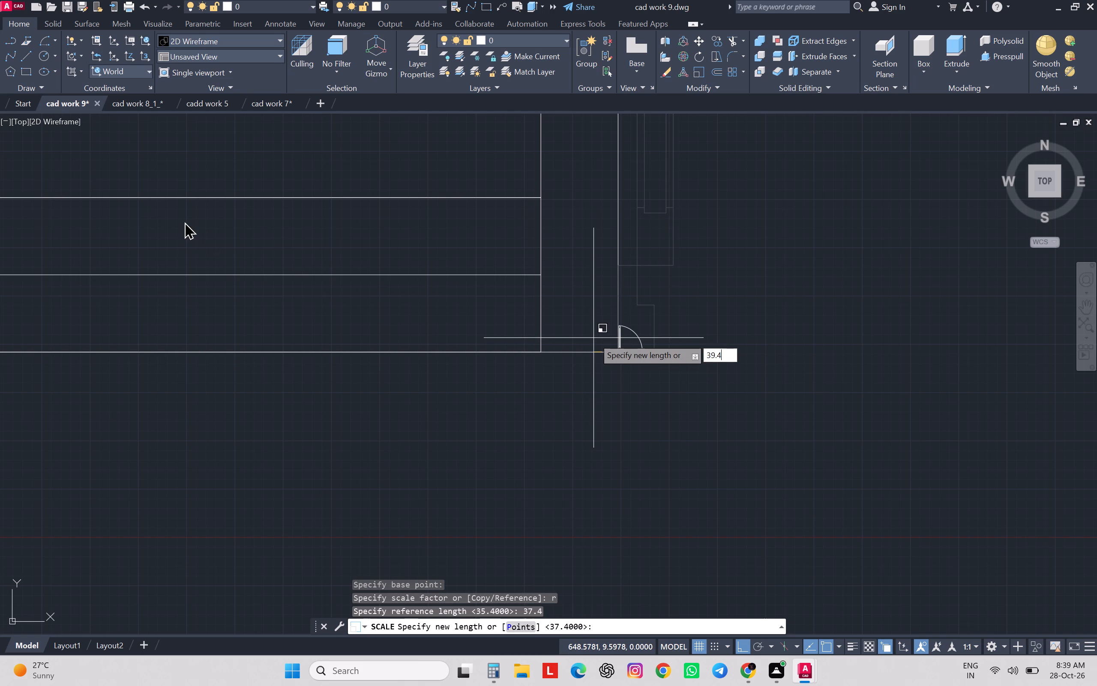
key(Return)
Convert 80 cm to inches in the Google Chrome unit converter, and return to the drawing.
scroll(805, 491, down, 2)
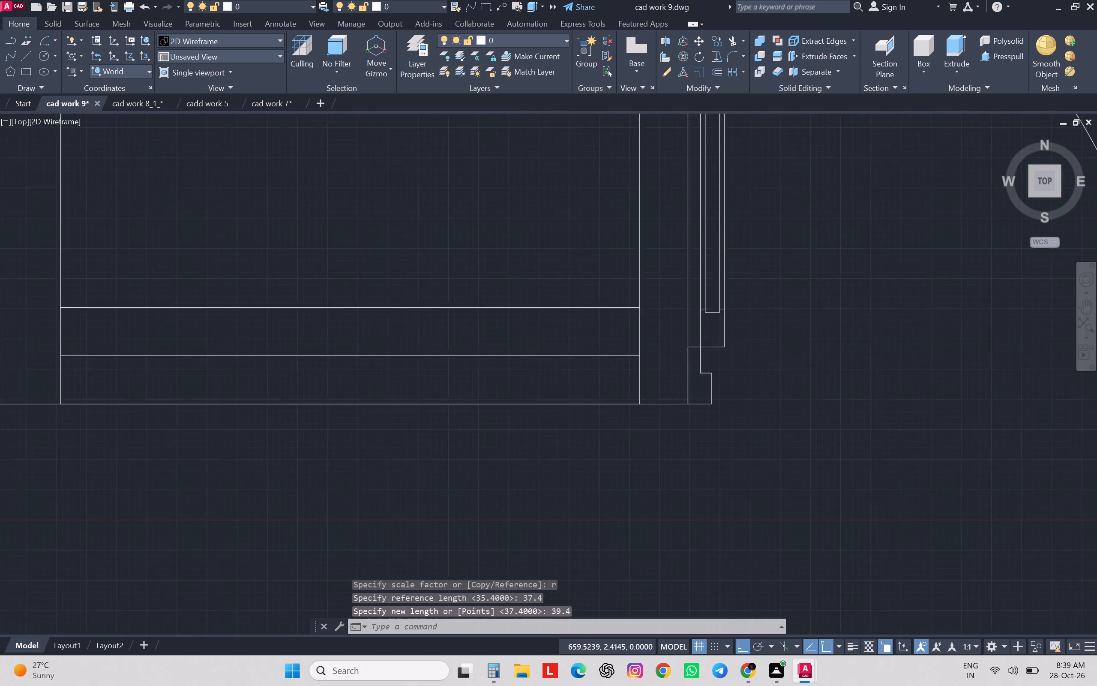
scroll(923, 483, down, 4)
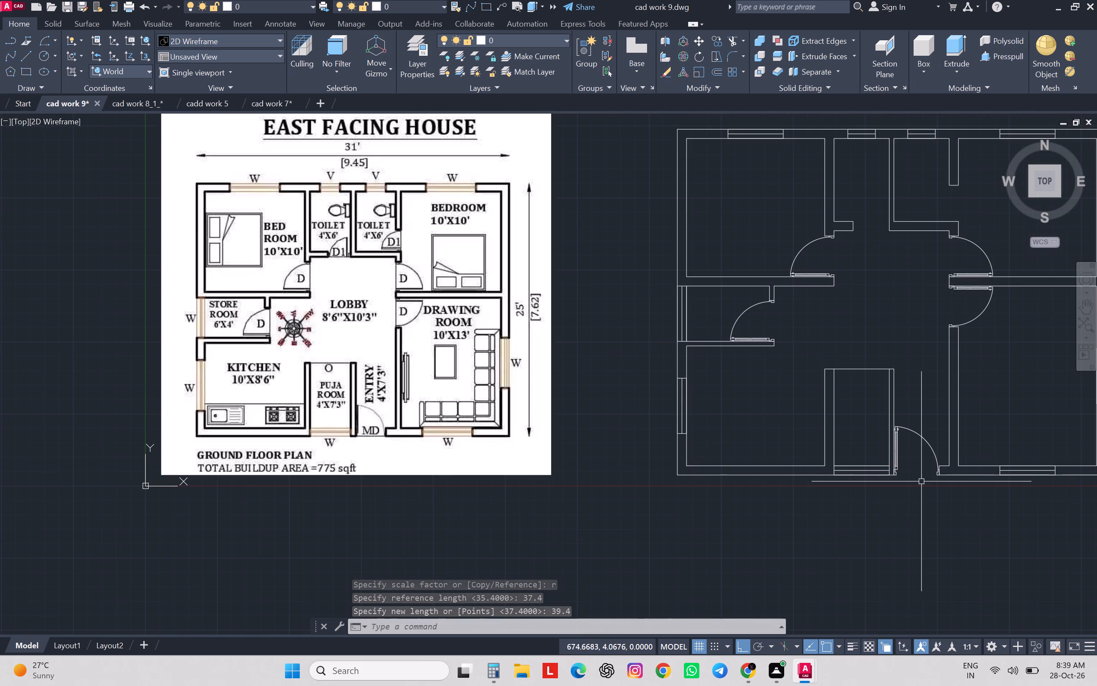
scroll(917, 487, down, 1)
middle_drag(914, 487, 761, 508)
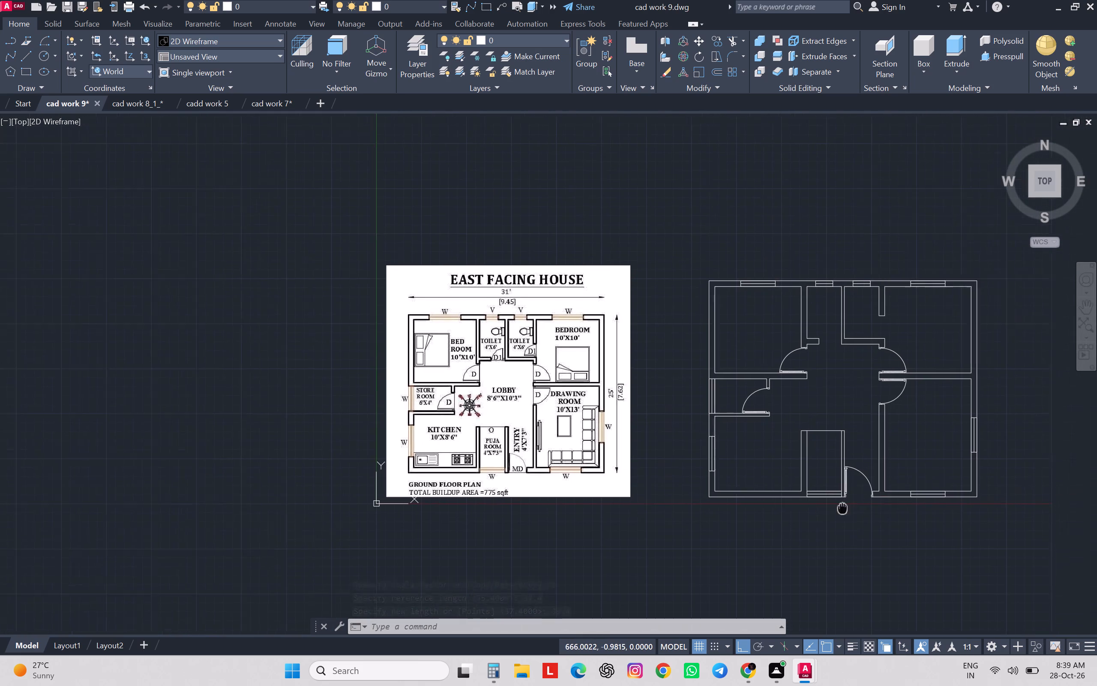
middle_drag(761, 508, 596, 505)
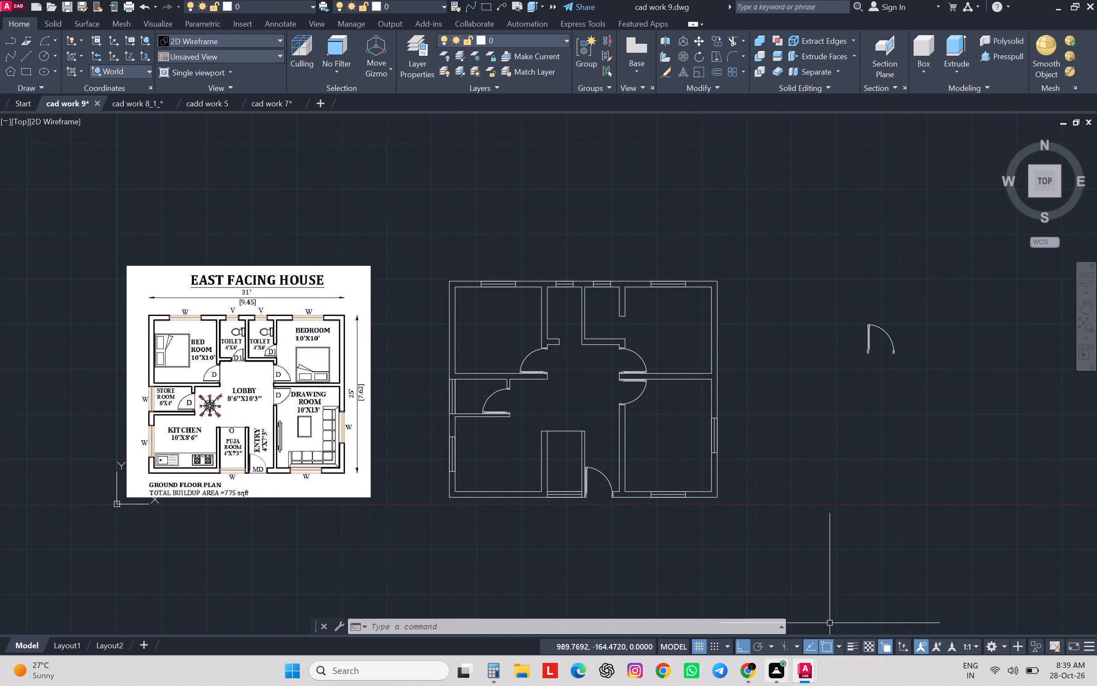
click(745, 636)
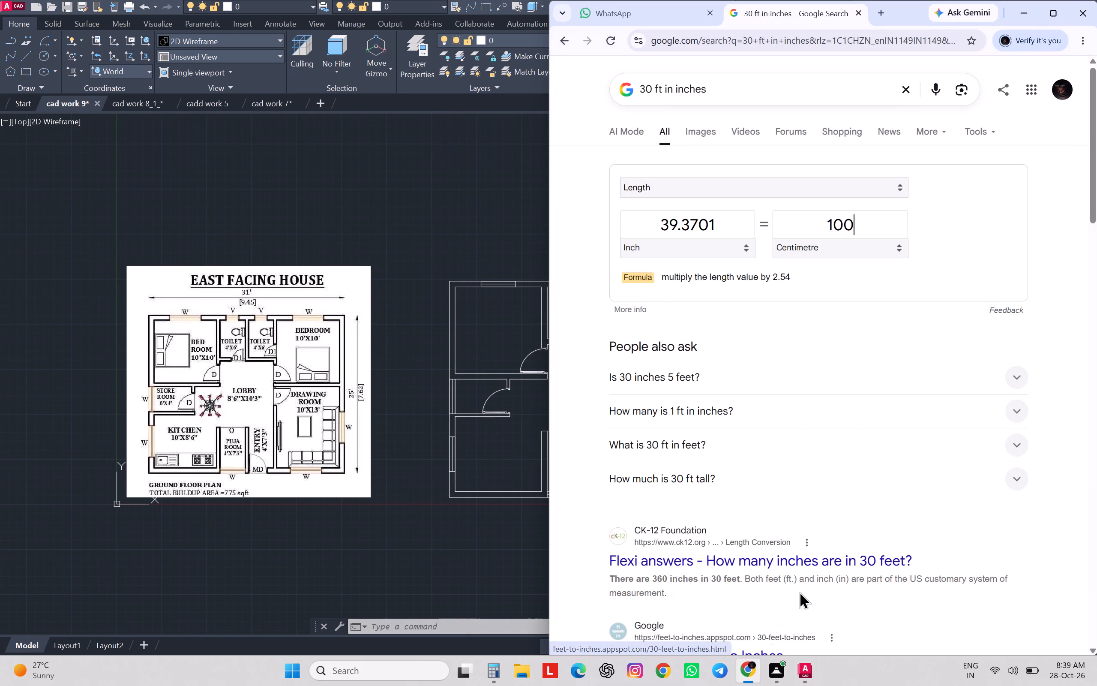
drag(860, 216, 827, 225)
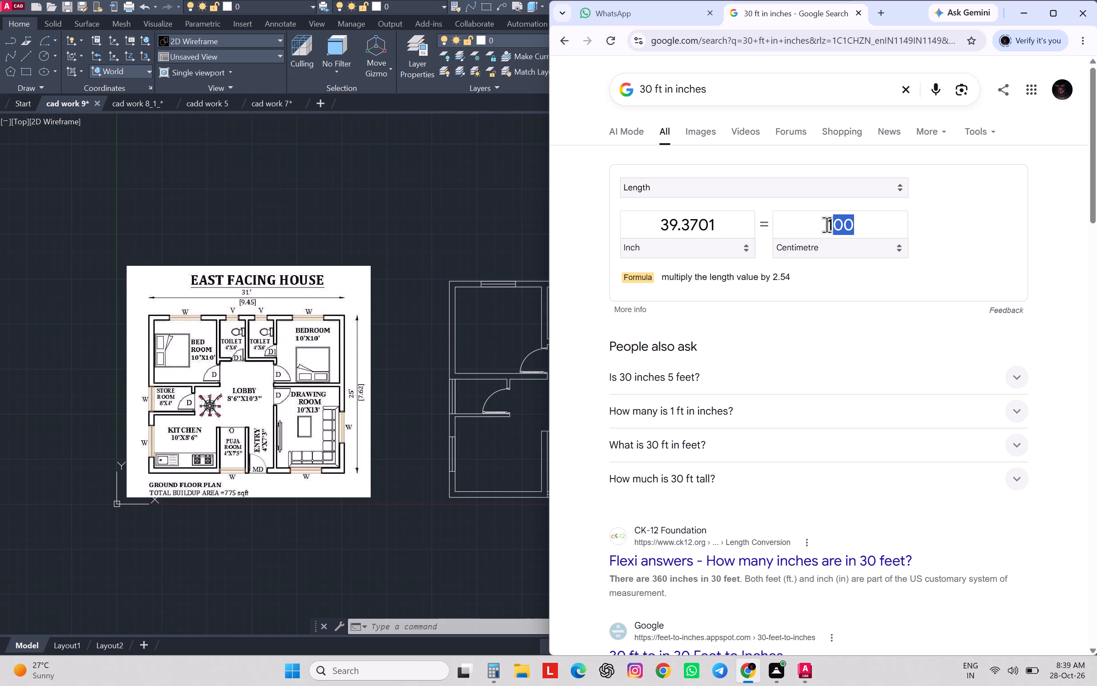
text(80)
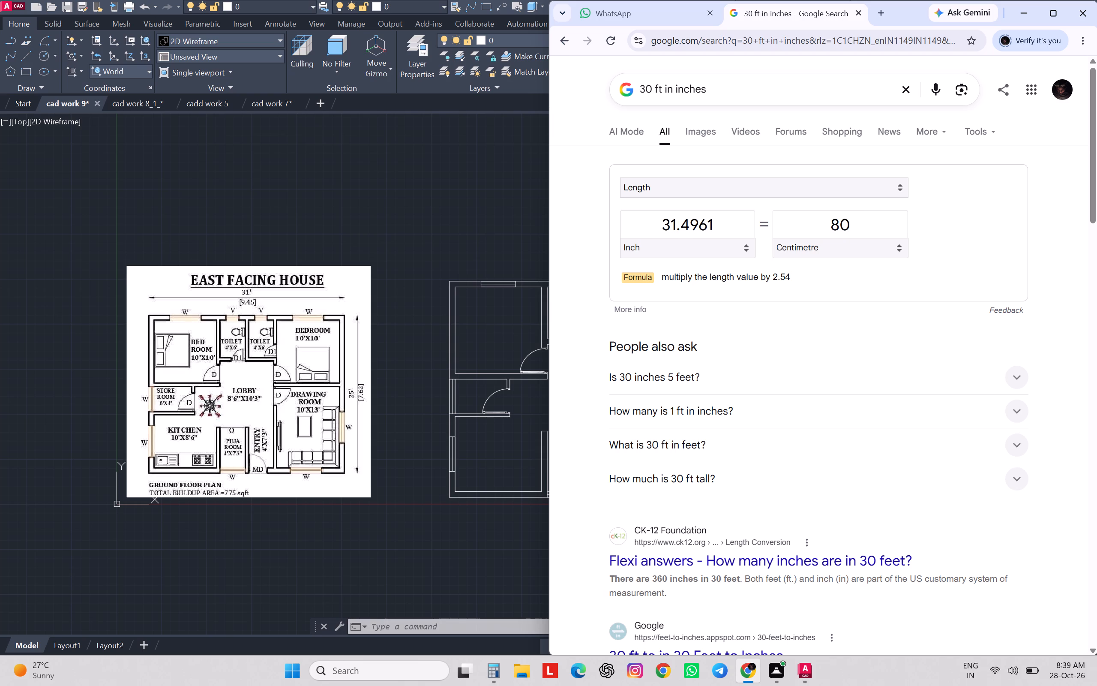
click(1025, 15)
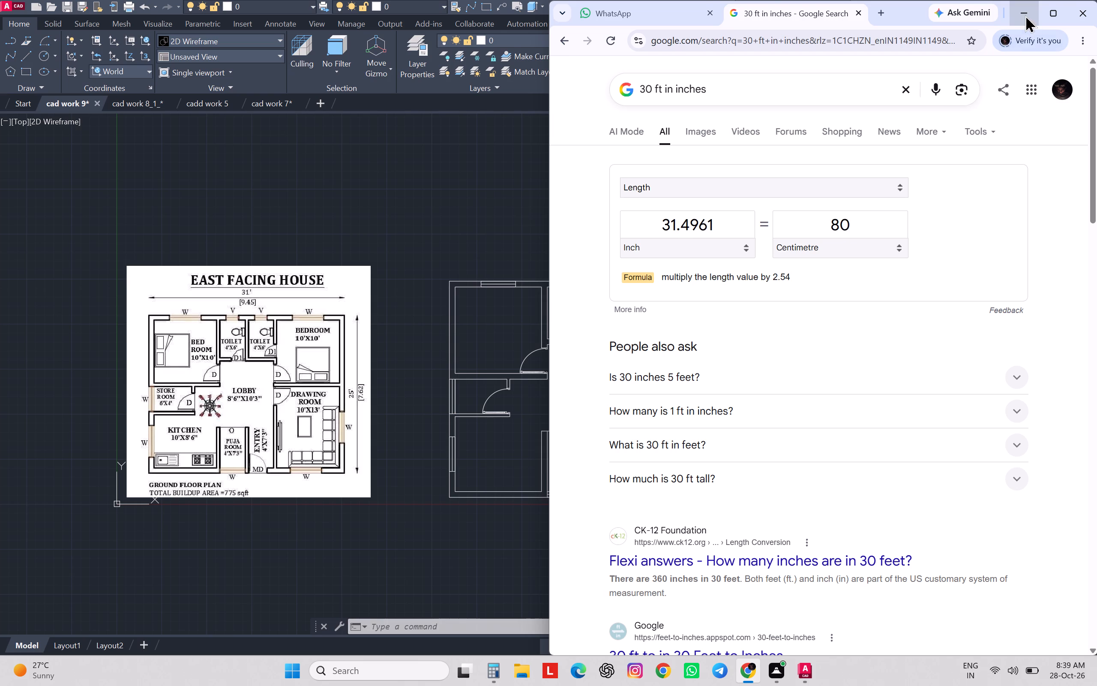
Scale the spare door block beside the plan from its hinge-side outer jamb corner by reference, from length 39.4 to 31.5.
drag(956, 280, 952, 280)
click(800, 422)
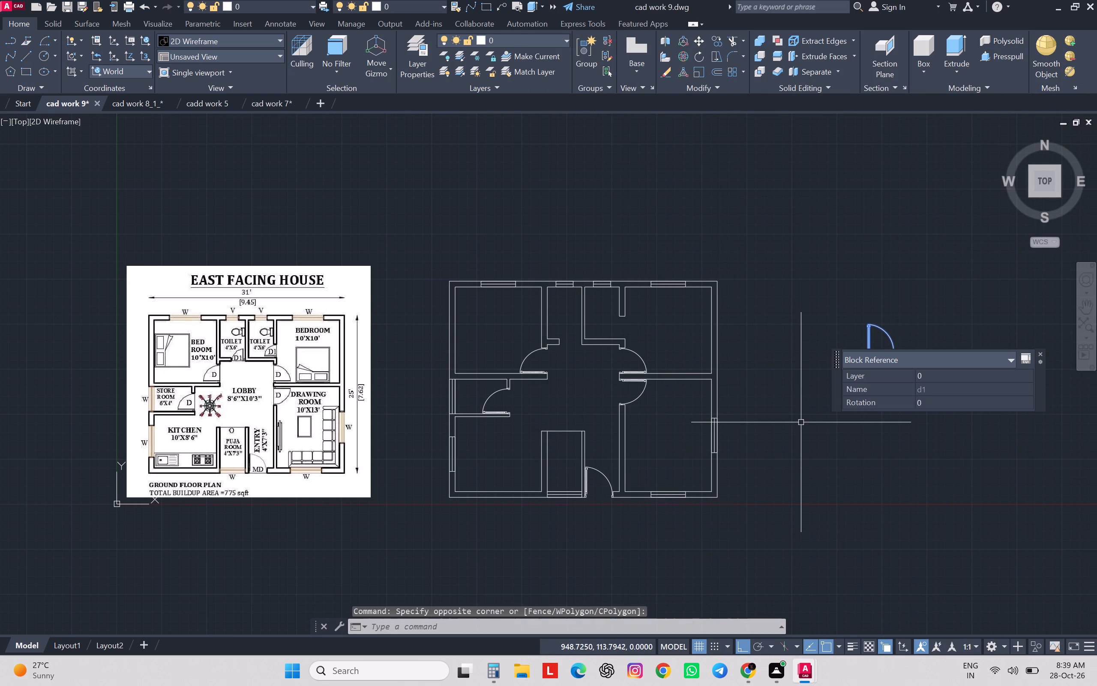
text(sc)
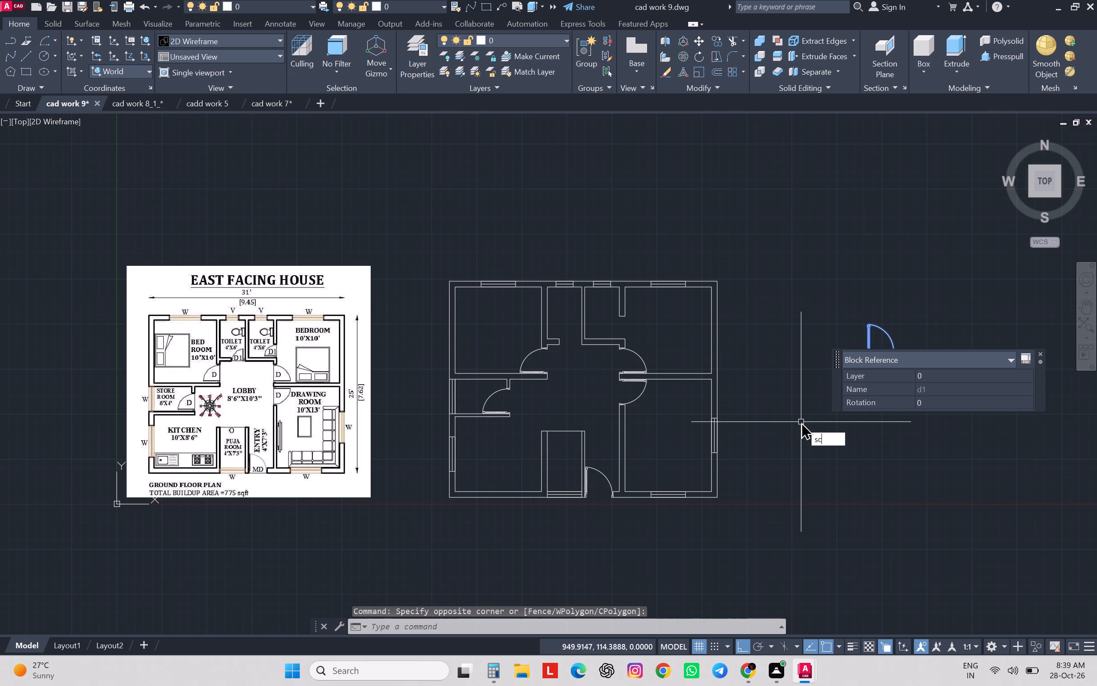
key(Return)
scroll(918, 335, up, 2)
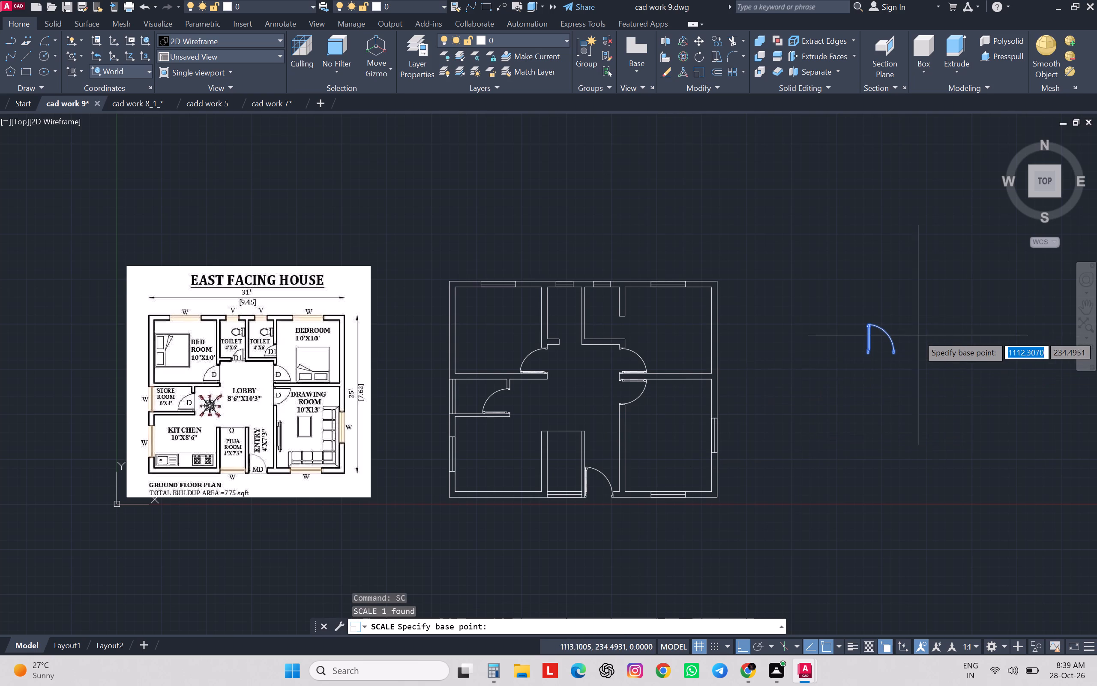
scroll(918, 335, up, 2)
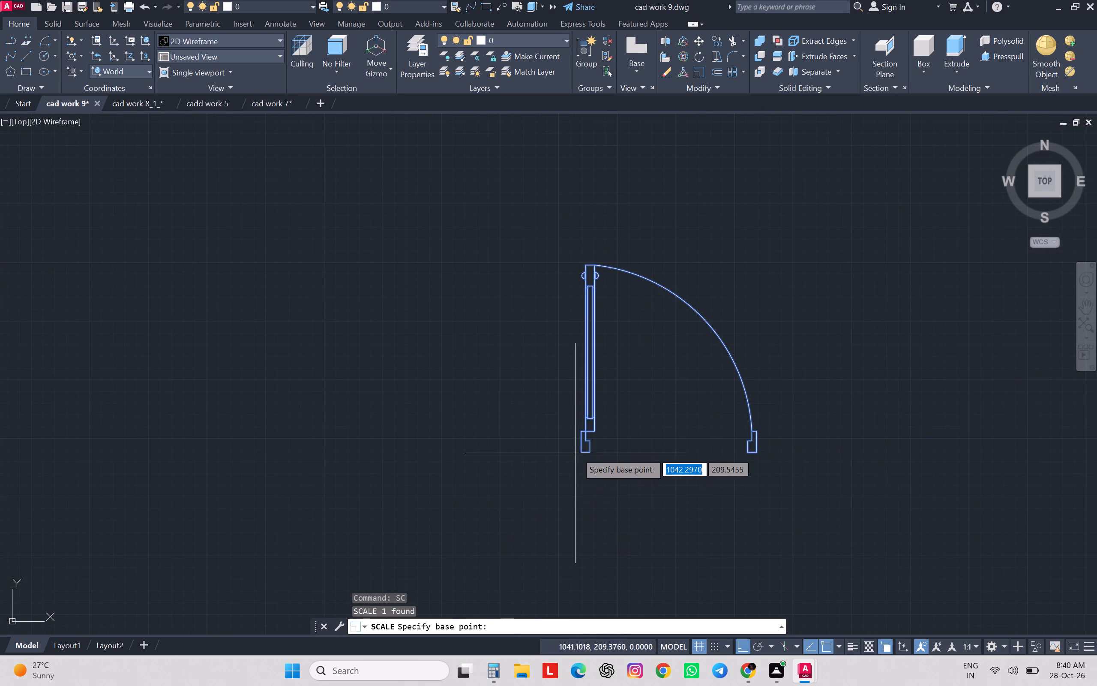
click(576, 452)
key(r)
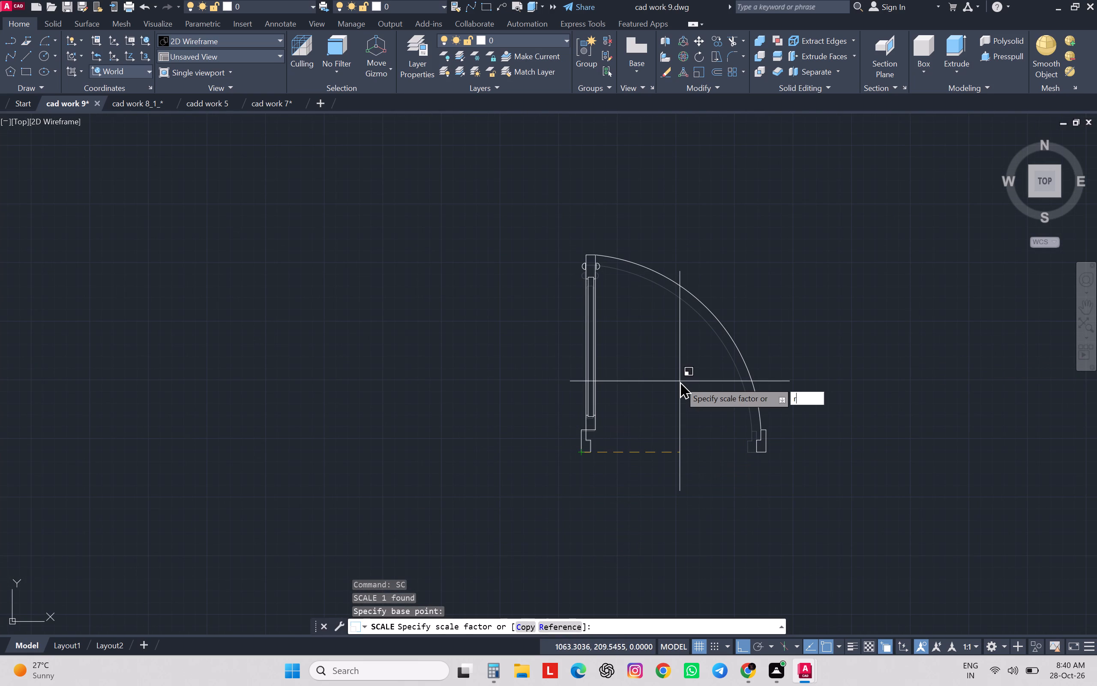
key(Return)
text(39.4)
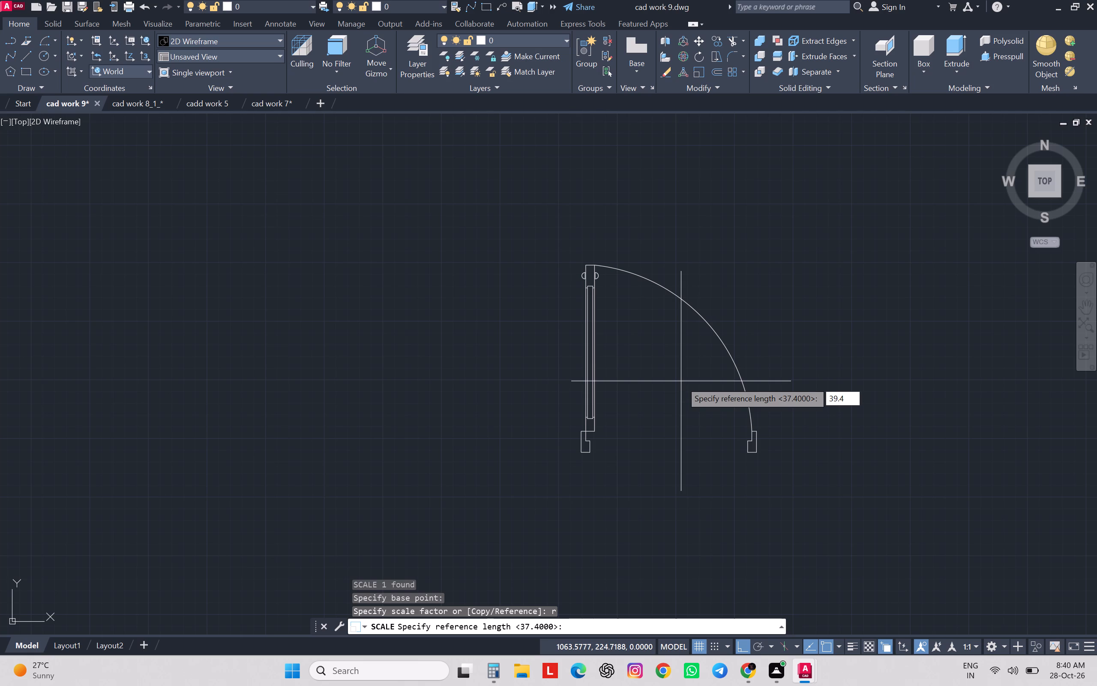
key(Return)
text(31.5)
key(Return)
Rotate the spare door block 90 degrees counterclockwise about its hinge-side outer jamb corner.
scroll(681, 381, down, 3)
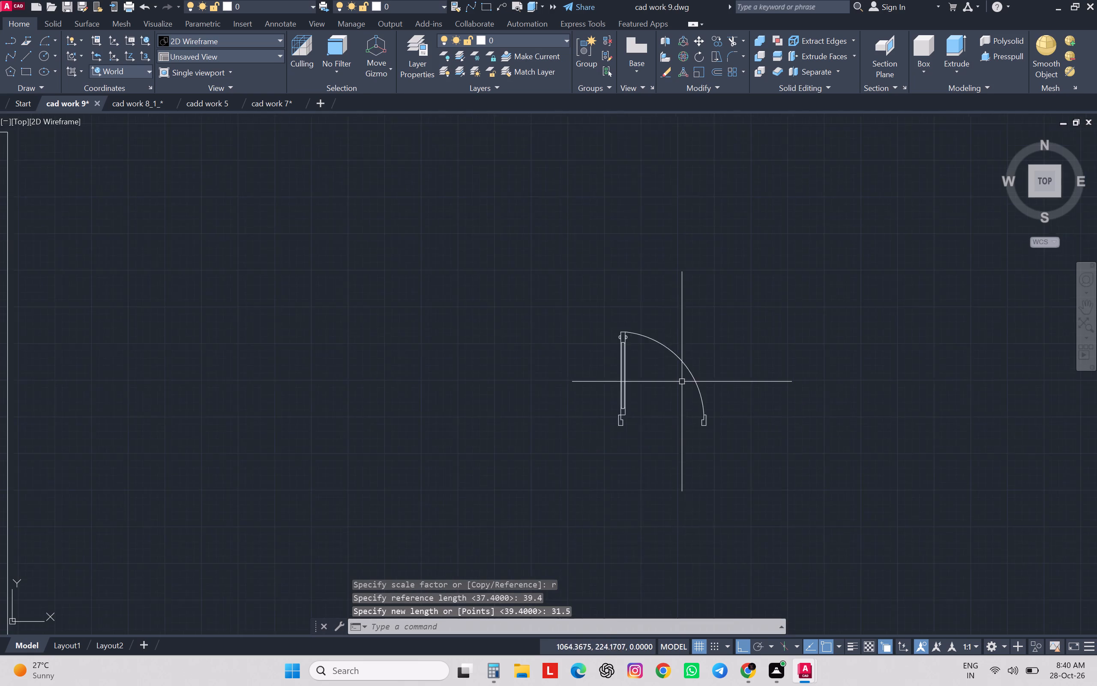
scroll(683, 382, down, 2)
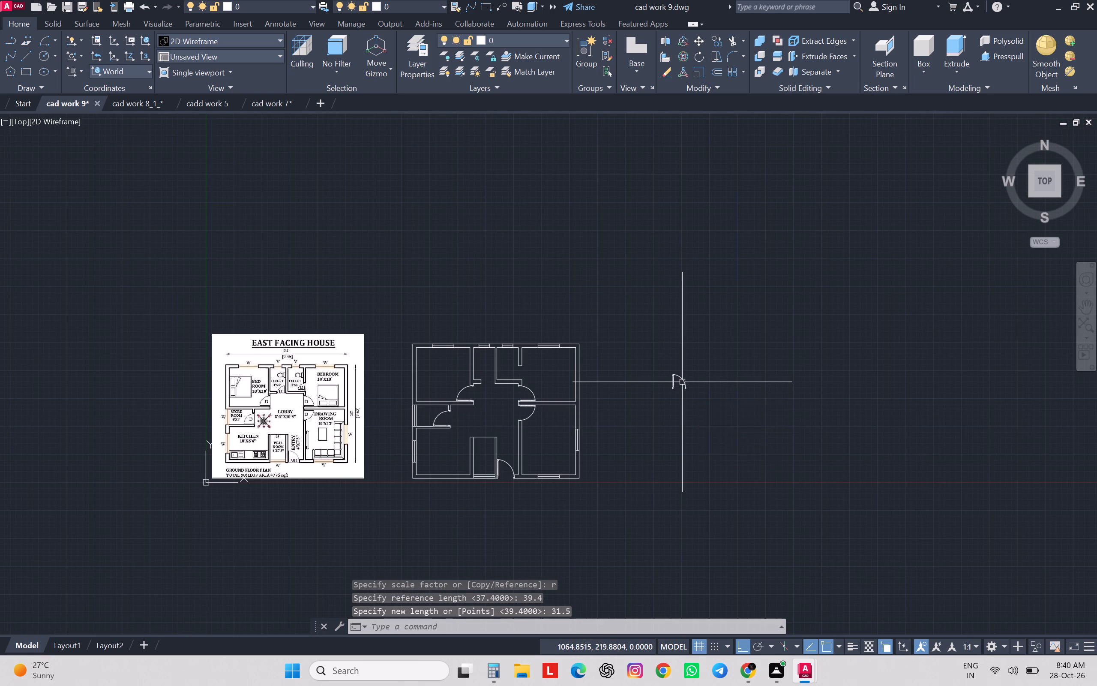
scroll(682, 382, up, 2)
scroll(681, 388, down, 1)
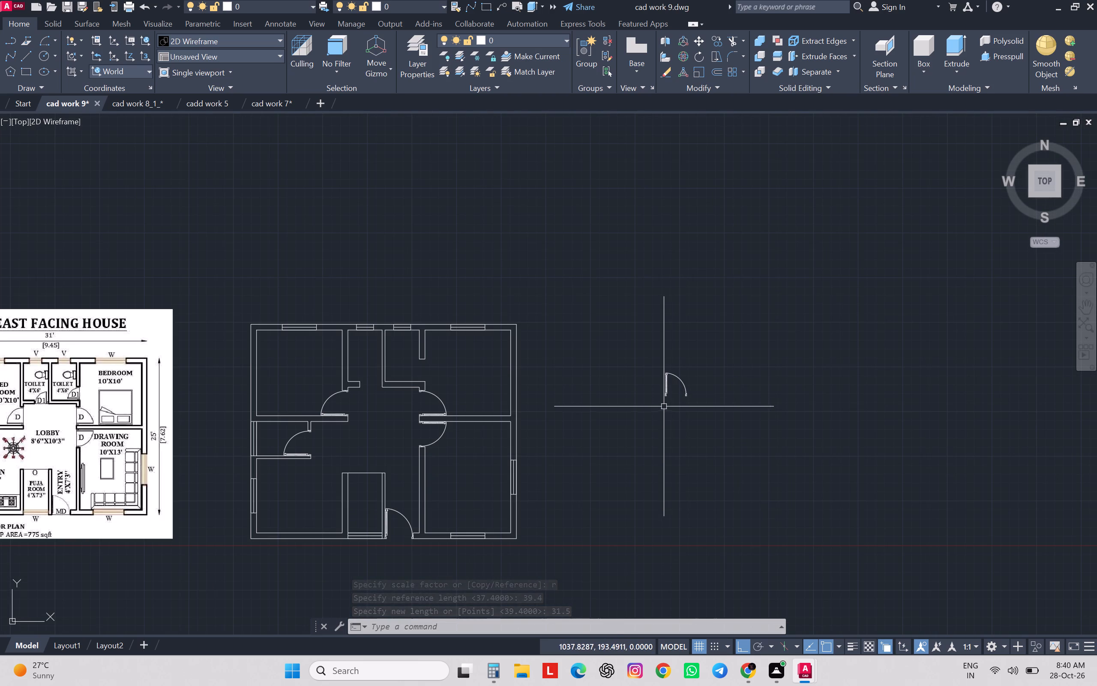
click(744, 343)
click(601, 507)
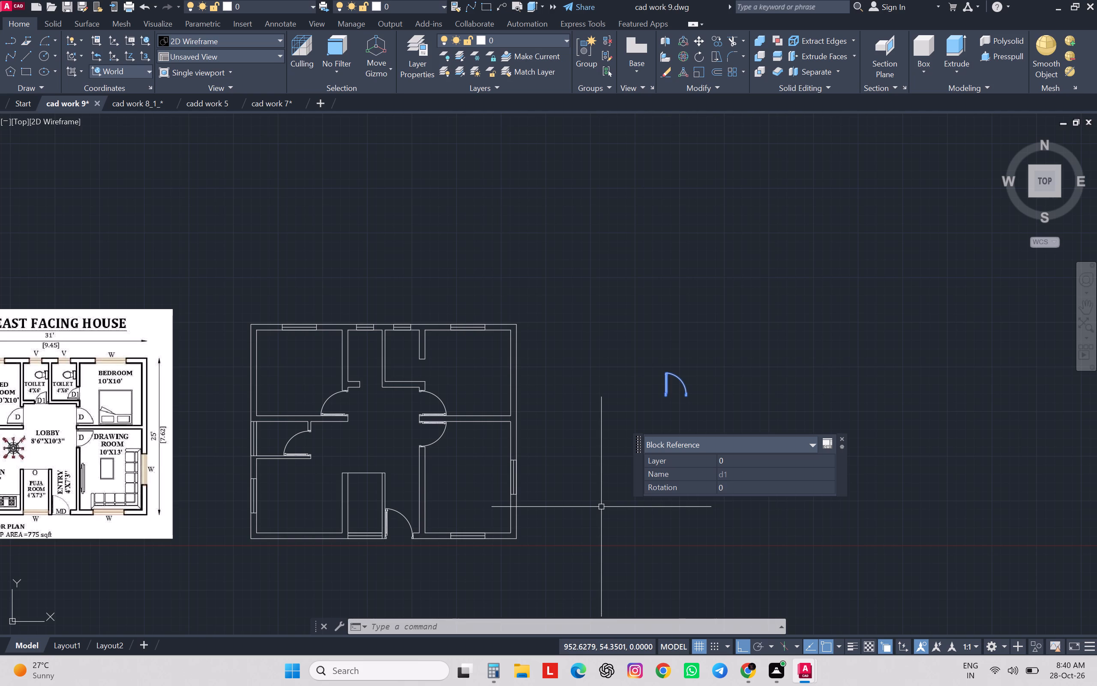
text(ro)
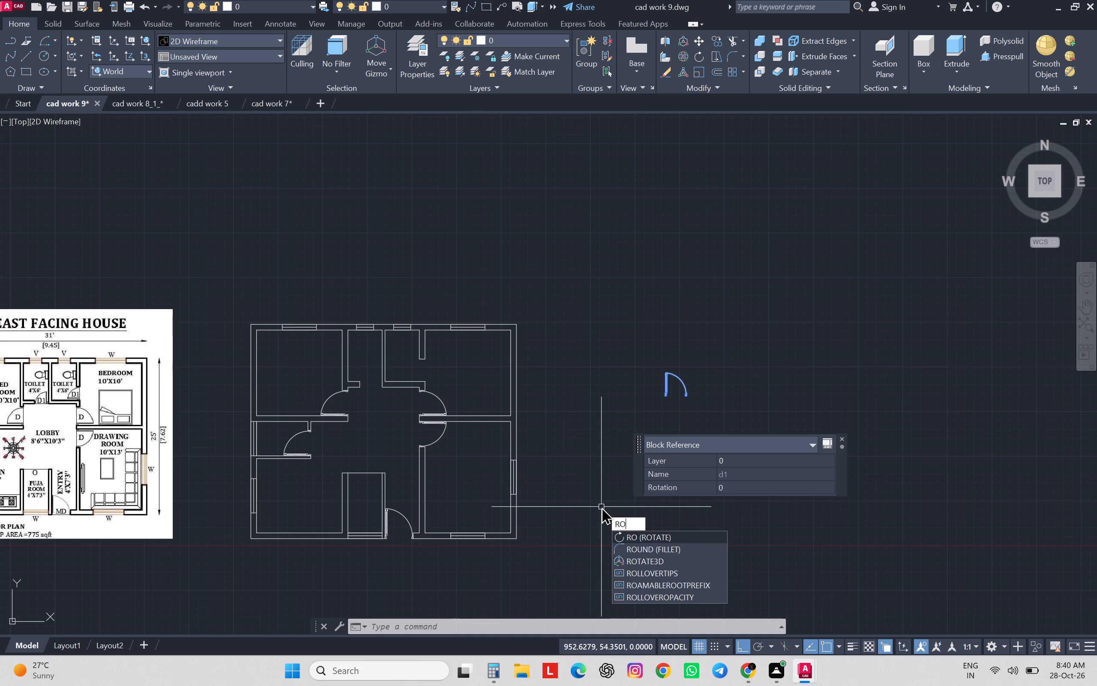
key(Return)
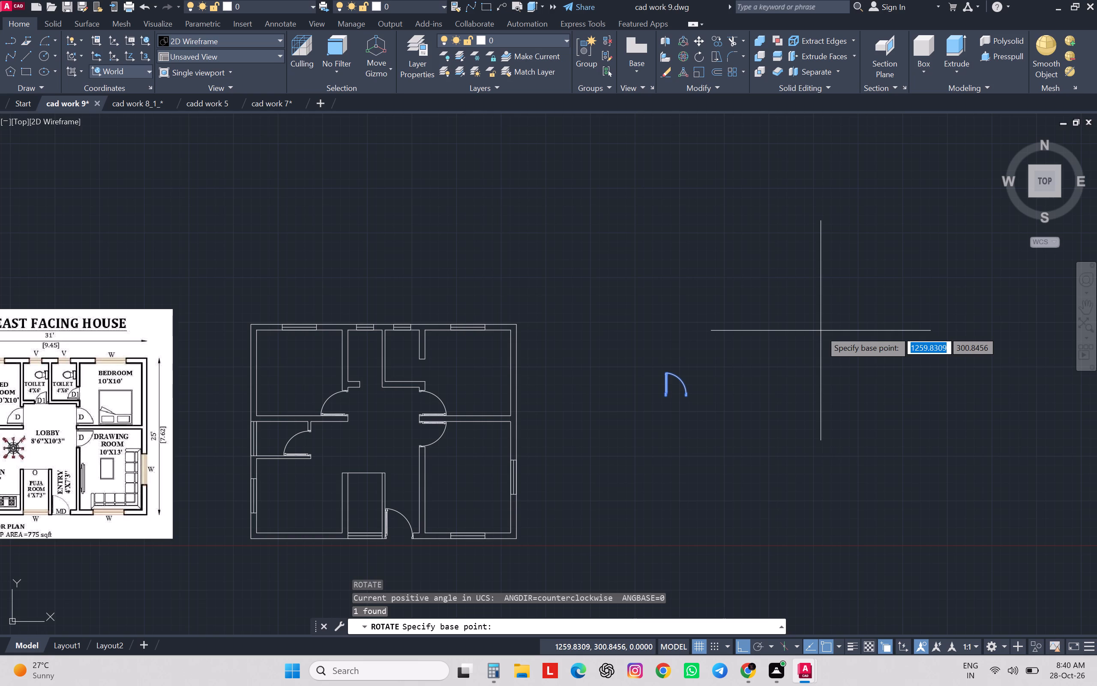
scroll(674, 415, down, 1)
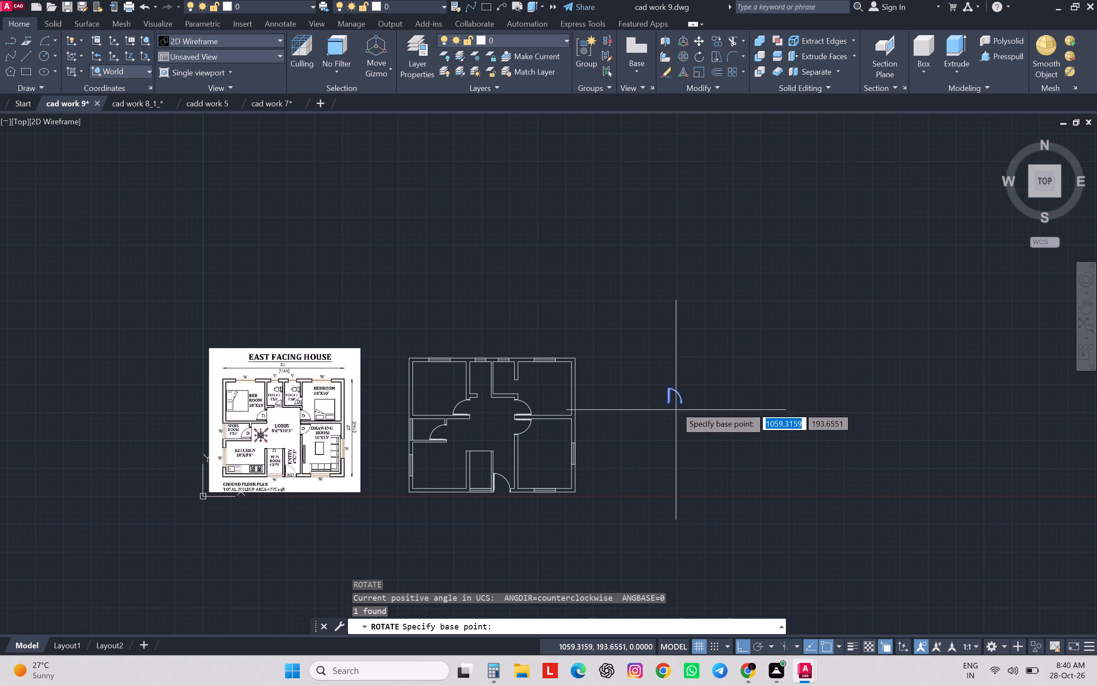
scroll(675, 400, up, 2)
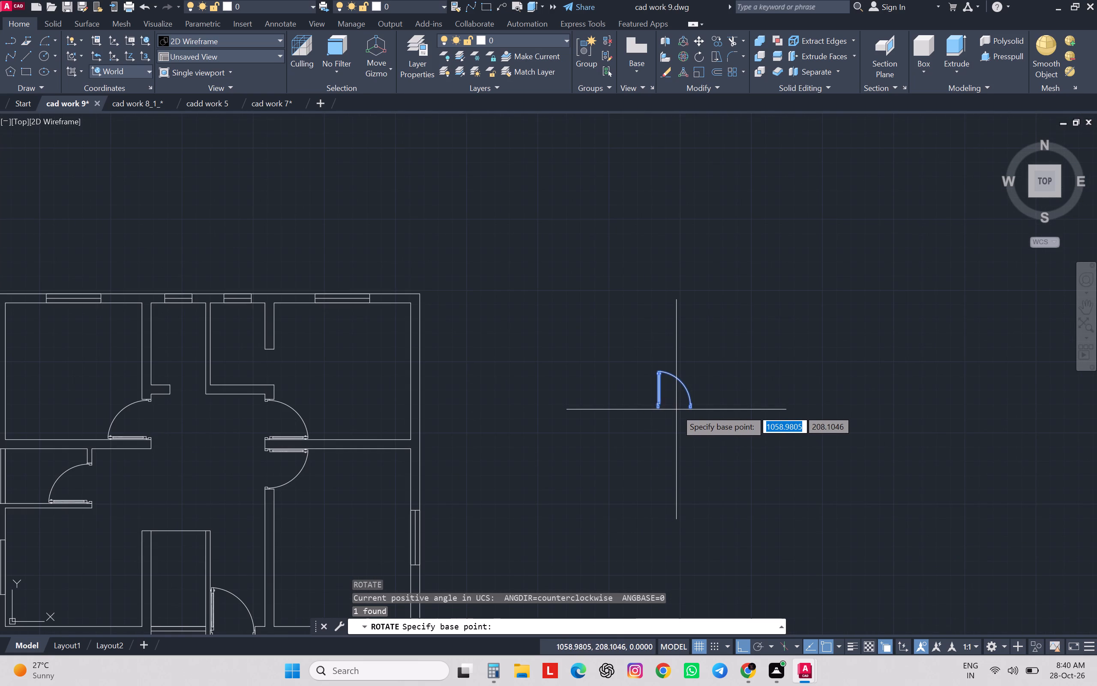
click(658, 410)
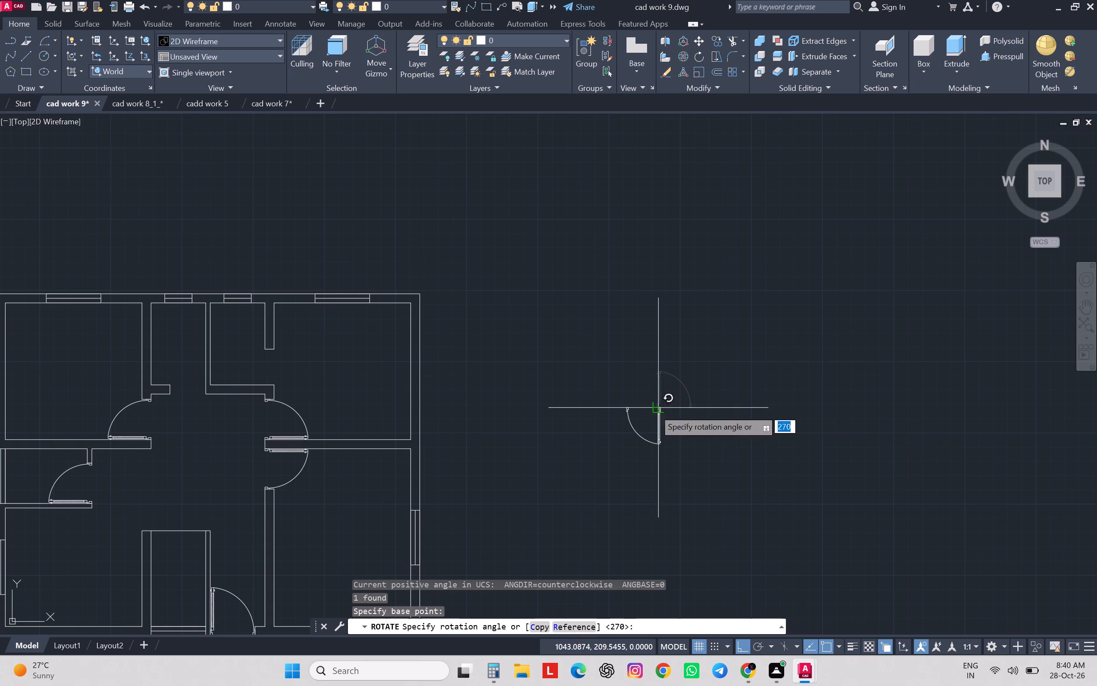
scroll(638, 418, down, 2)
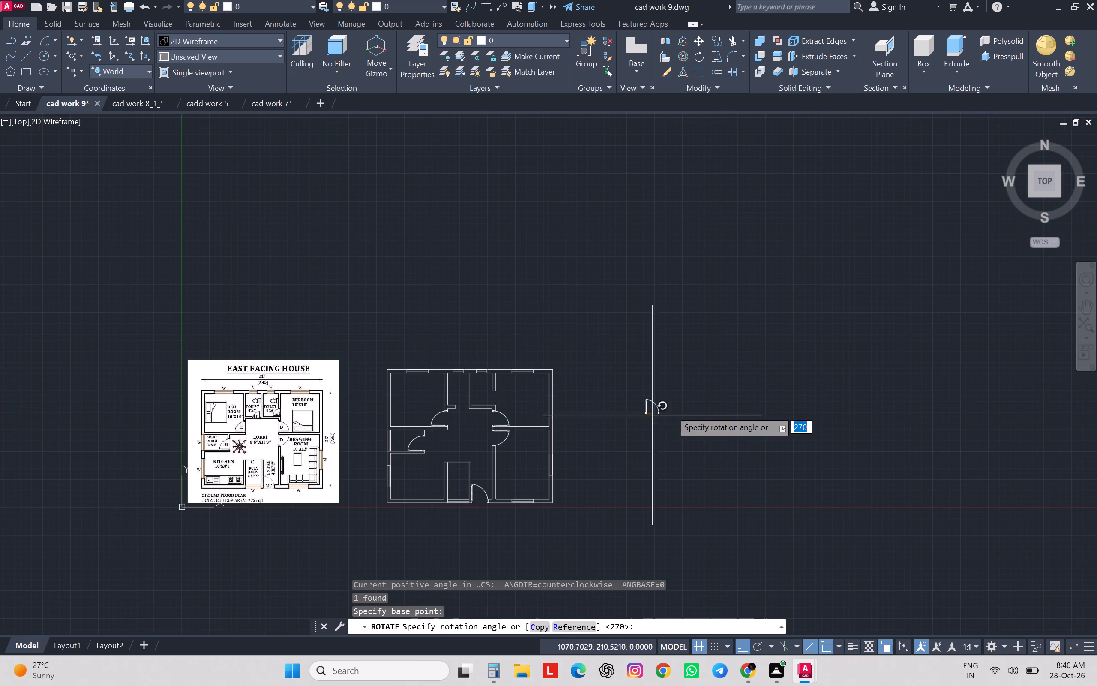
click(568, 295)
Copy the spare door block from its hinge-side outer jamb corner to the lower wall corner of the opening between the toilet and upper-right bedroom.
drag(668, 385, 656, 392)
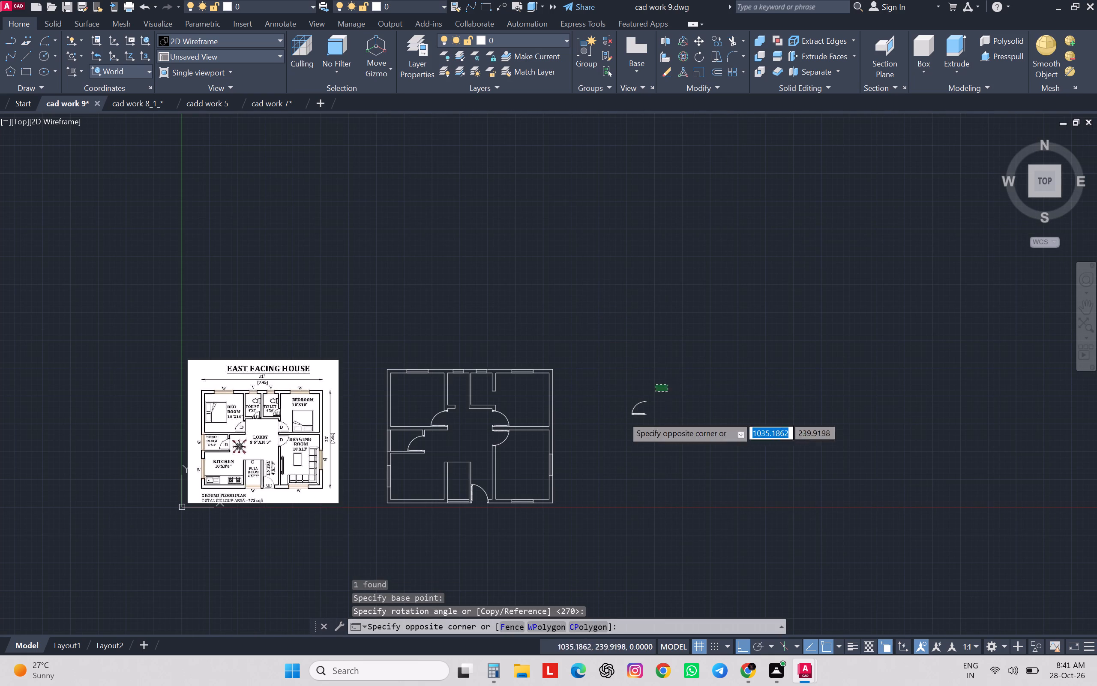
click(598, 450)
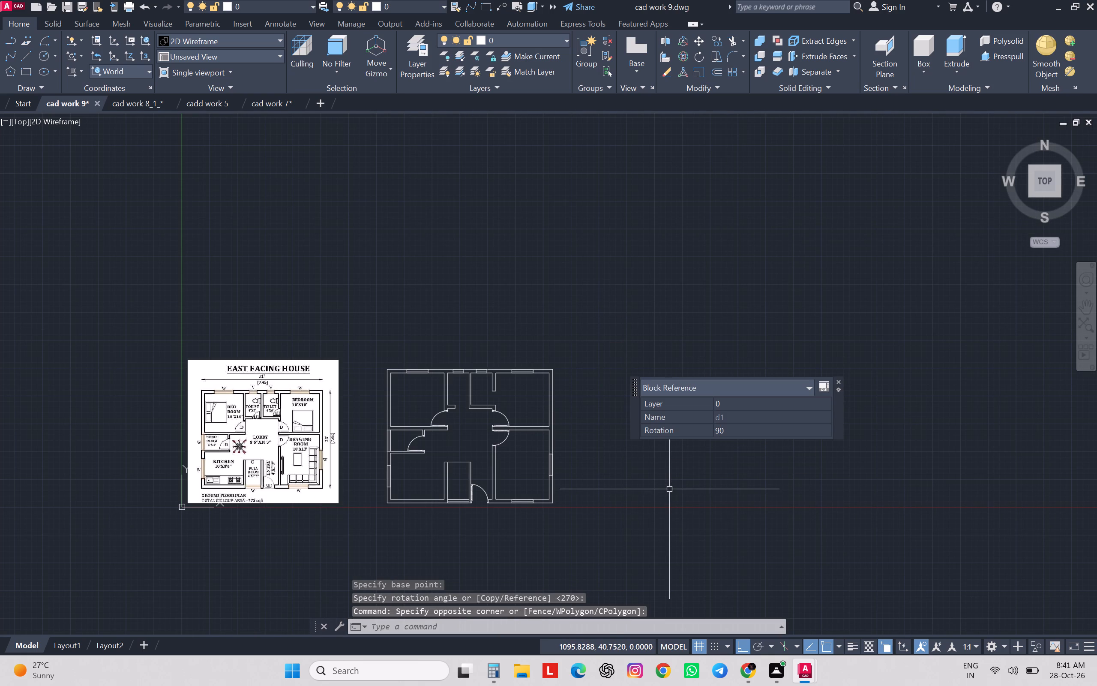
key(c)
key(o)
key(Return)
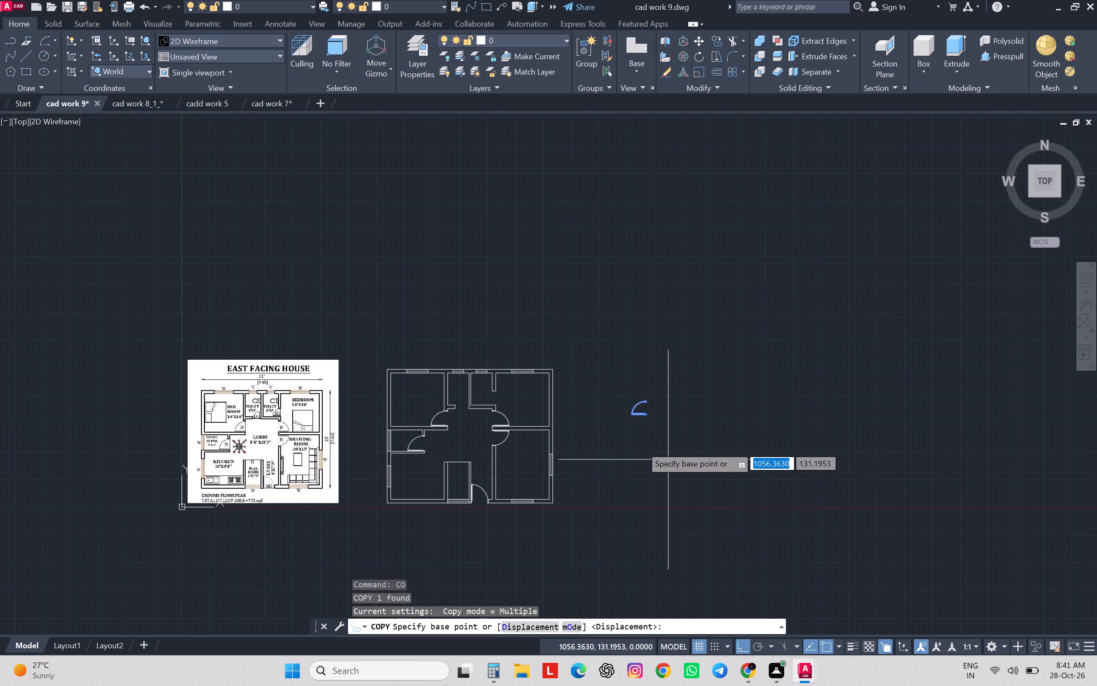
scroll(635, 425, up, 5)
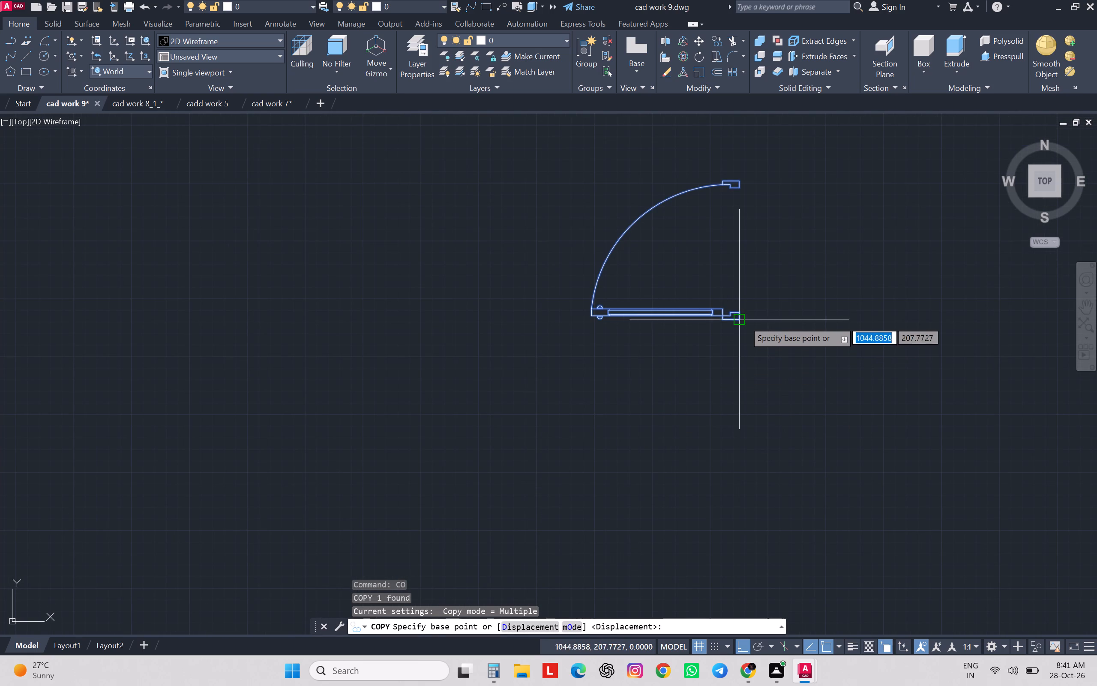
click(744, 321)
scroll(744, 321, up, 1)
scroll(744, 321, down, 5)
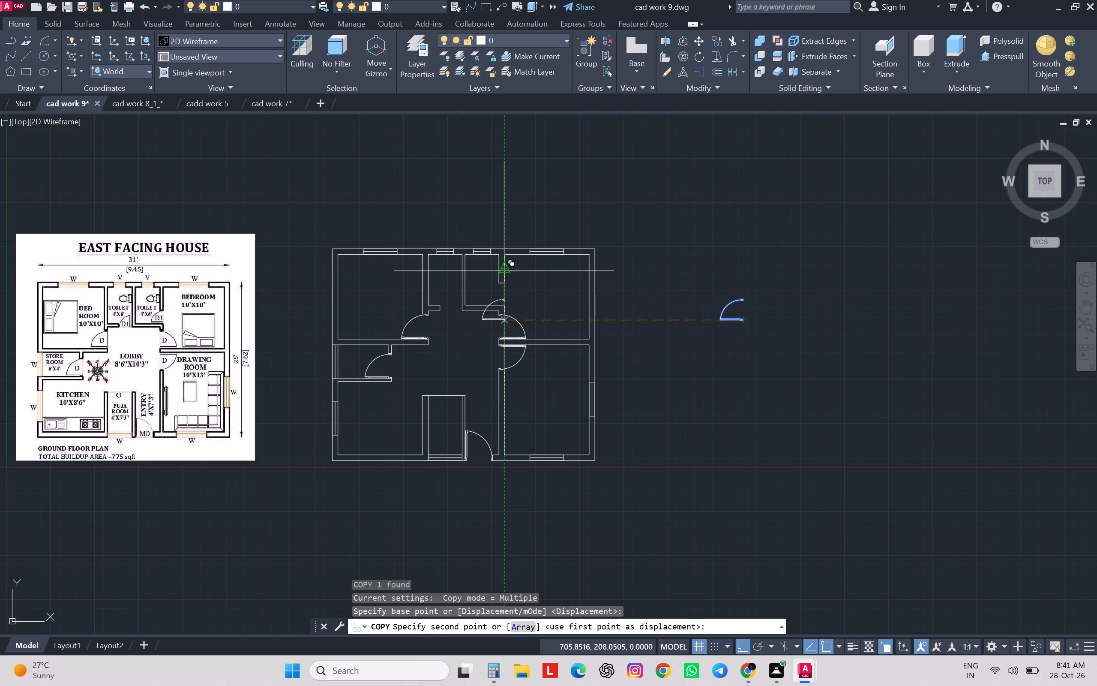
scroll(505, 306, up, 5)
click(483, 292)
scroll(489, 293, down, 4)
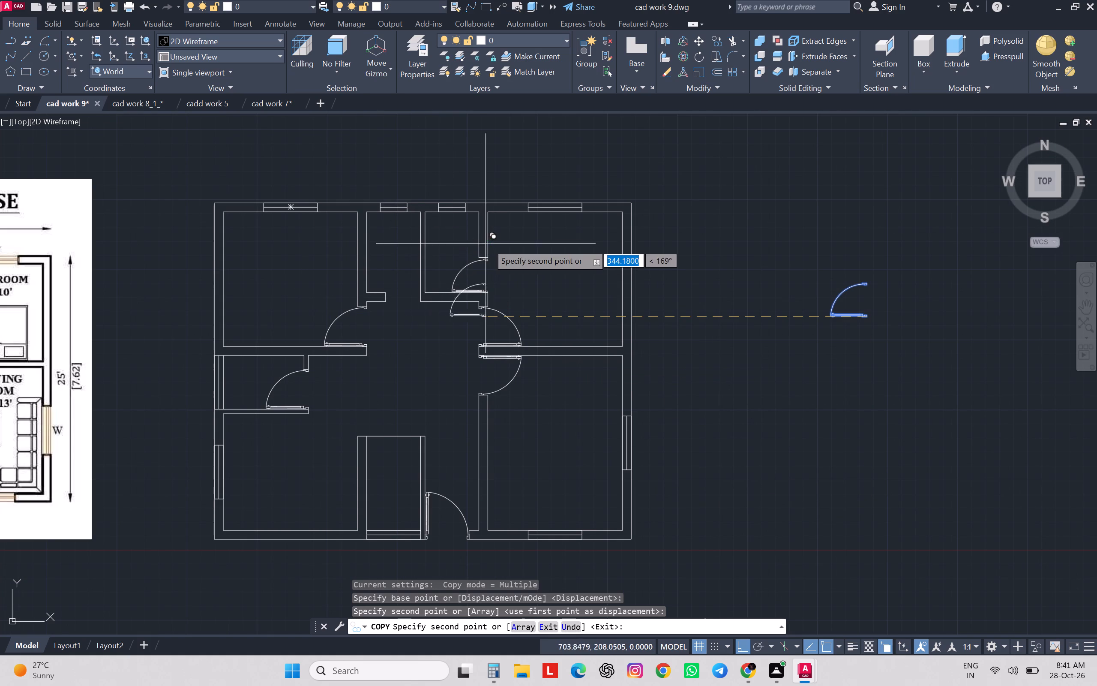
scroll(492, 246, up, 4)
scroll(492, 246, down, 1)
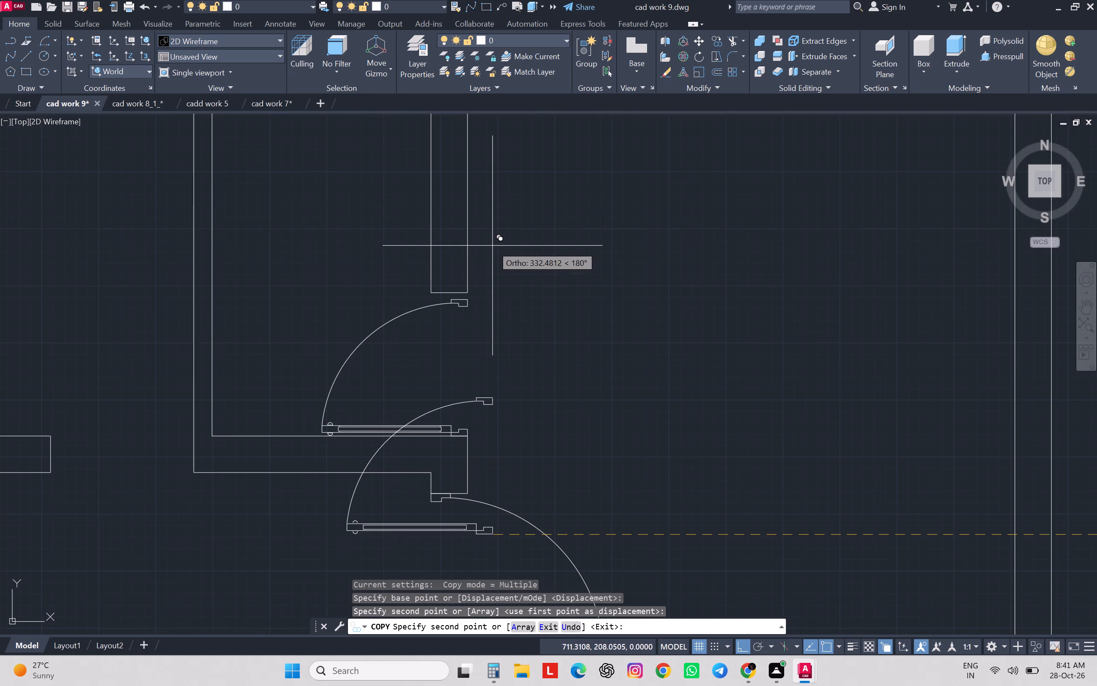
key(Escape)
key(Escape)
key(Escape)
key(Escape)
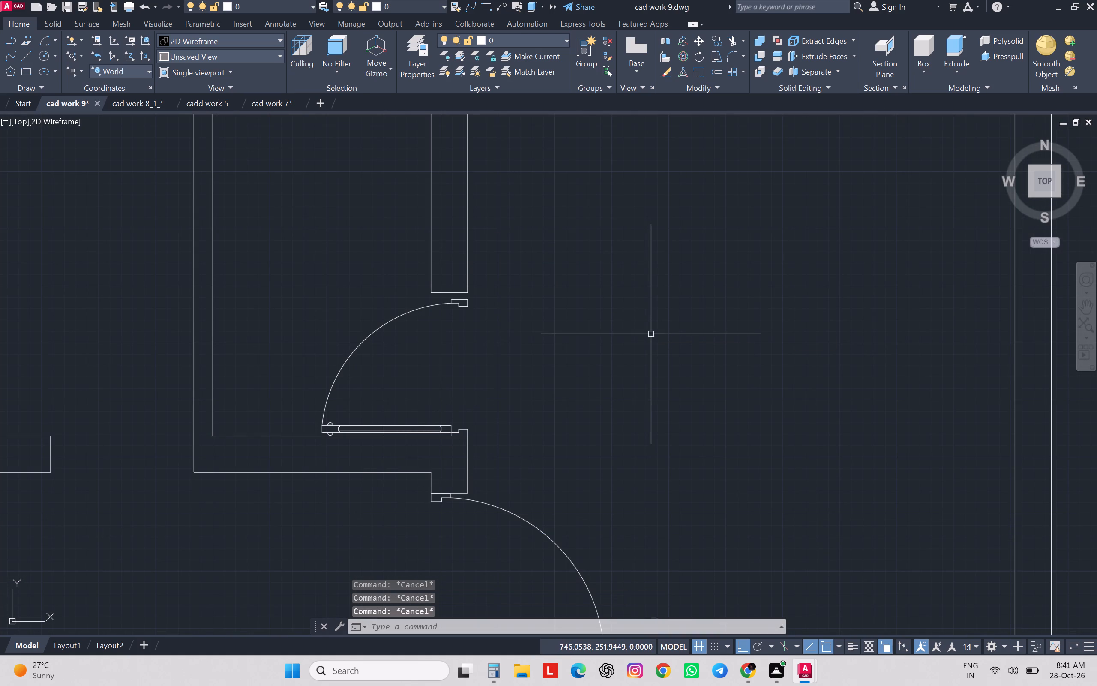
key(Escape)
Measure the toilet door opening with an aligned dimension from the upper wall end to the door's hinge-side jamb corner.
text(da)
key(space)
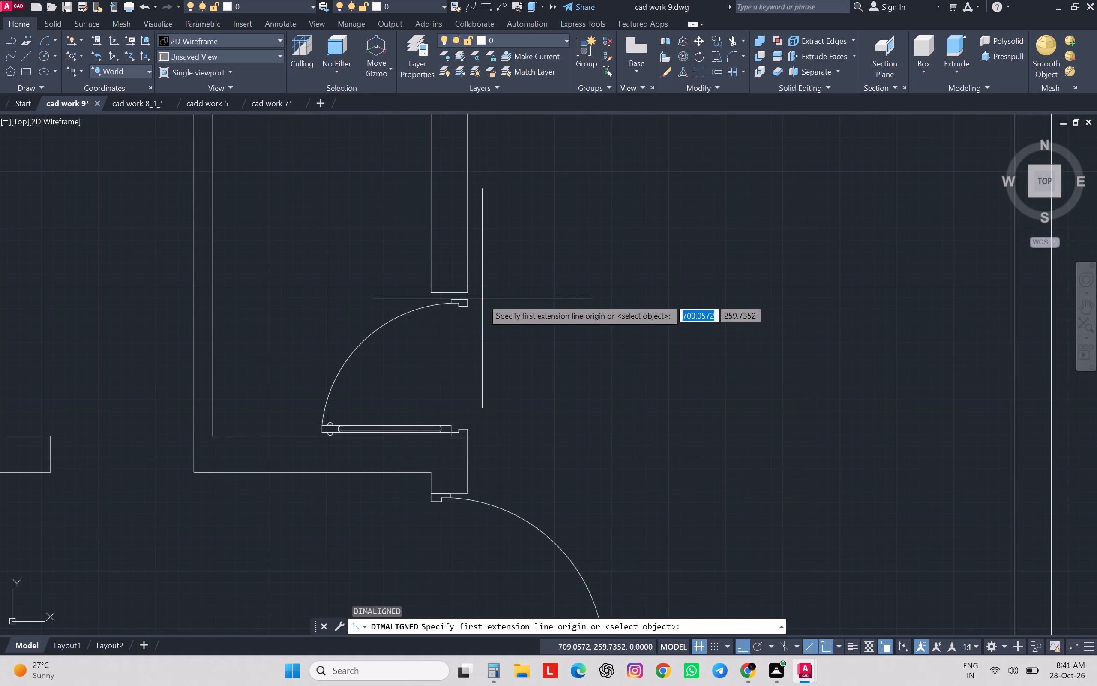
scroll(482, 298, up, 2)
click(447, 285)
scroll(449, 277, down, 3)
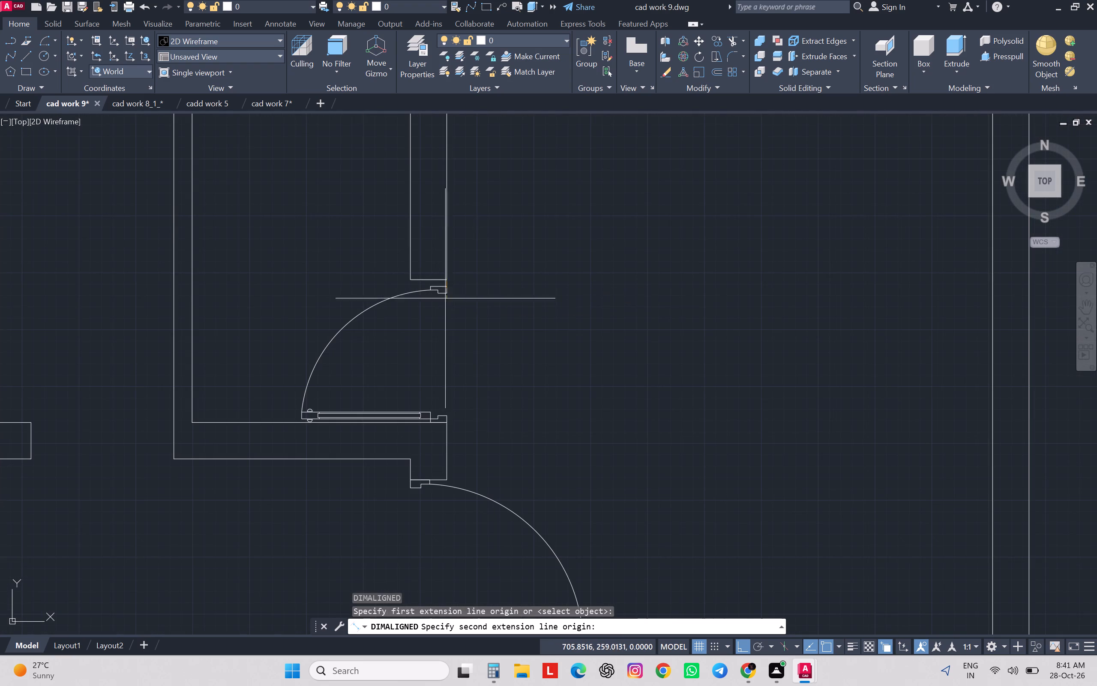
click(448, 421)
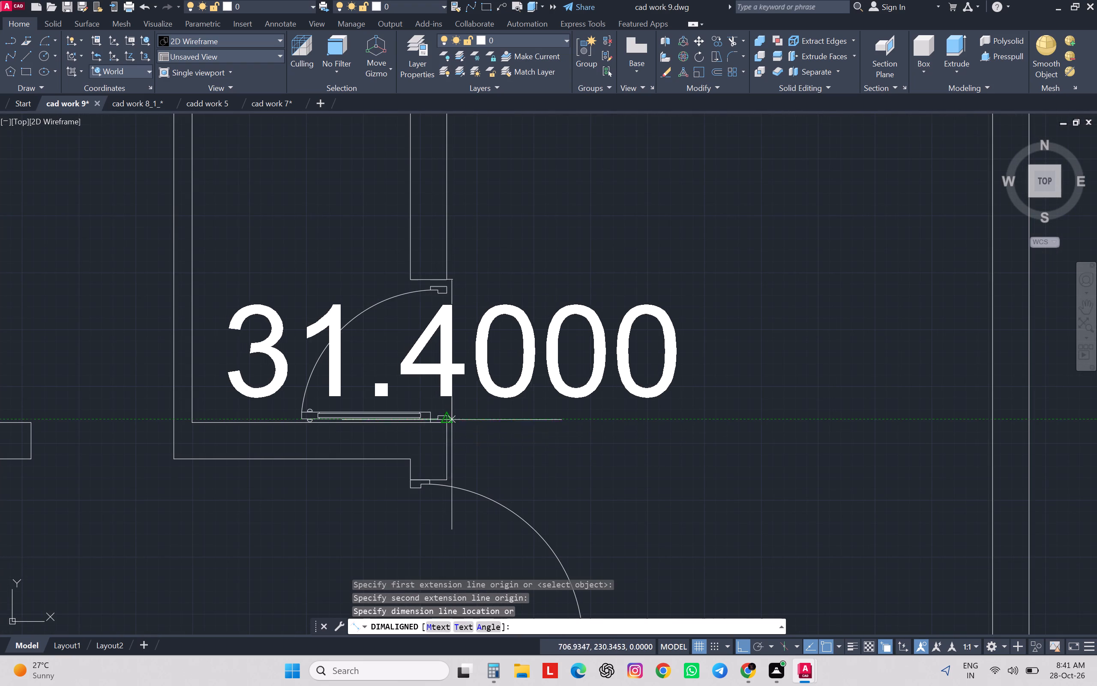
key(Escape)
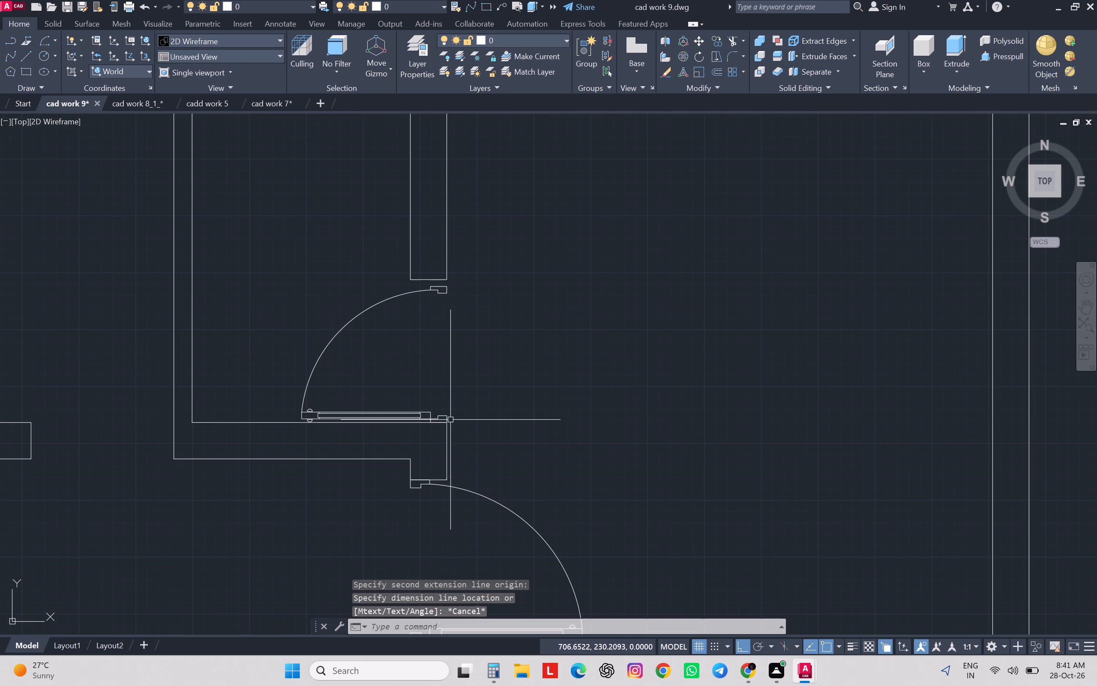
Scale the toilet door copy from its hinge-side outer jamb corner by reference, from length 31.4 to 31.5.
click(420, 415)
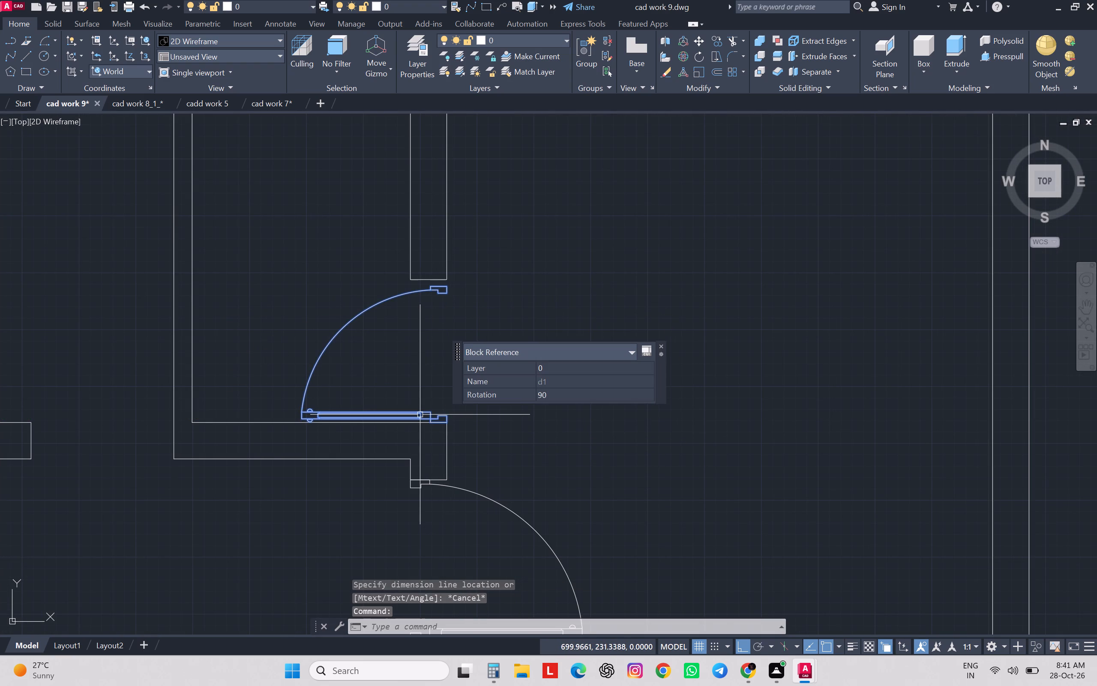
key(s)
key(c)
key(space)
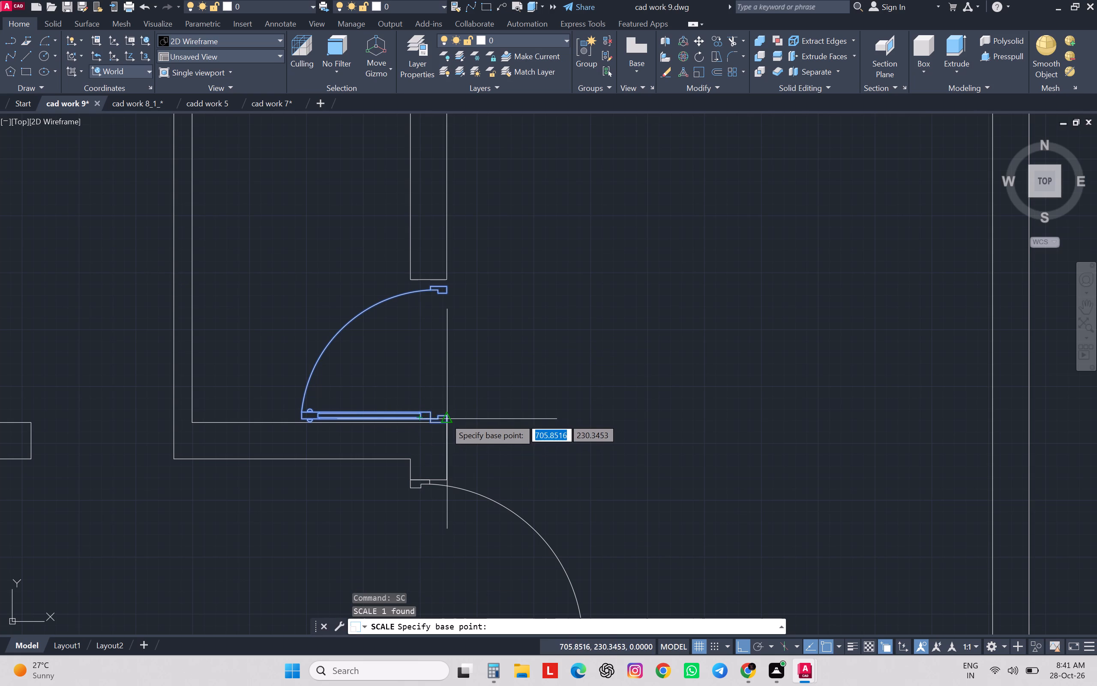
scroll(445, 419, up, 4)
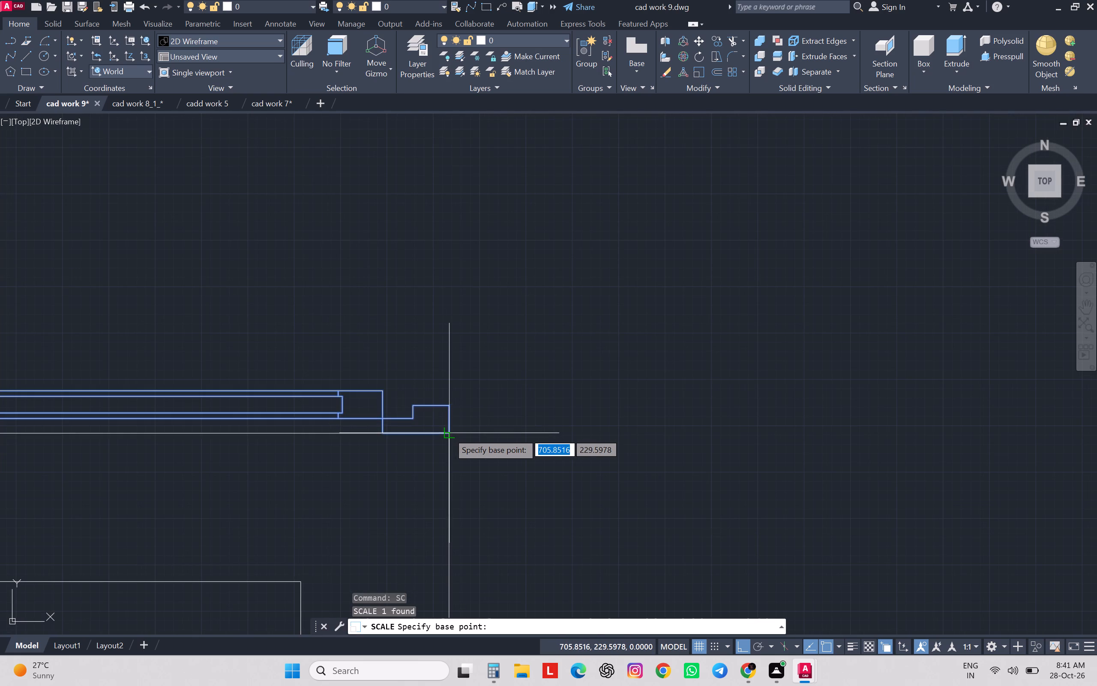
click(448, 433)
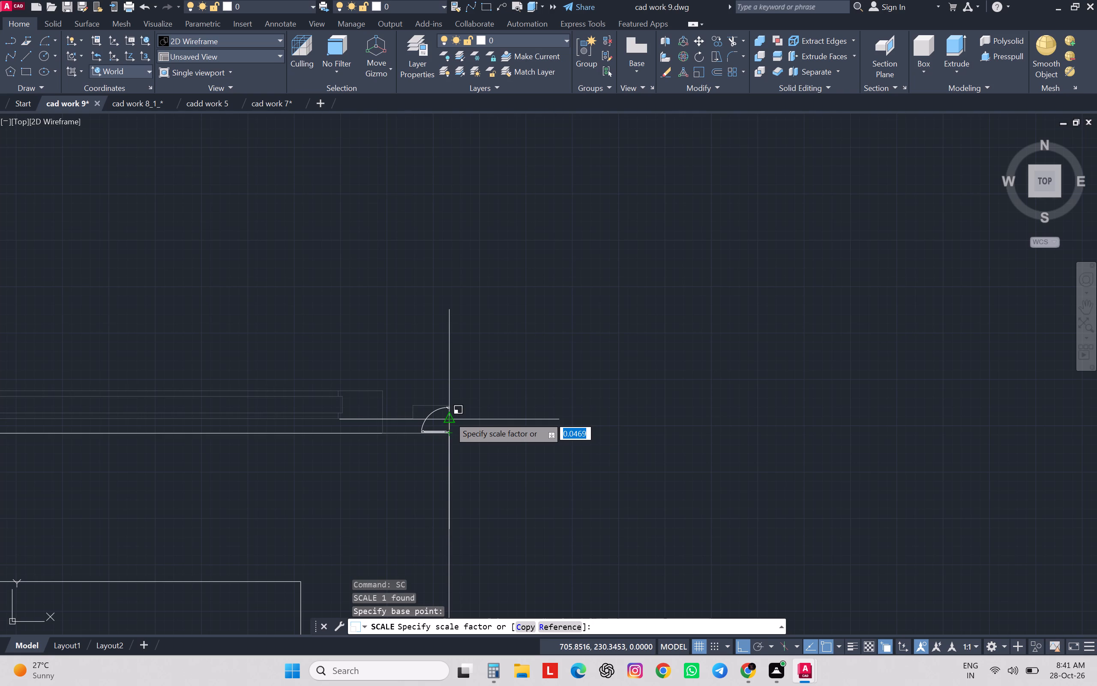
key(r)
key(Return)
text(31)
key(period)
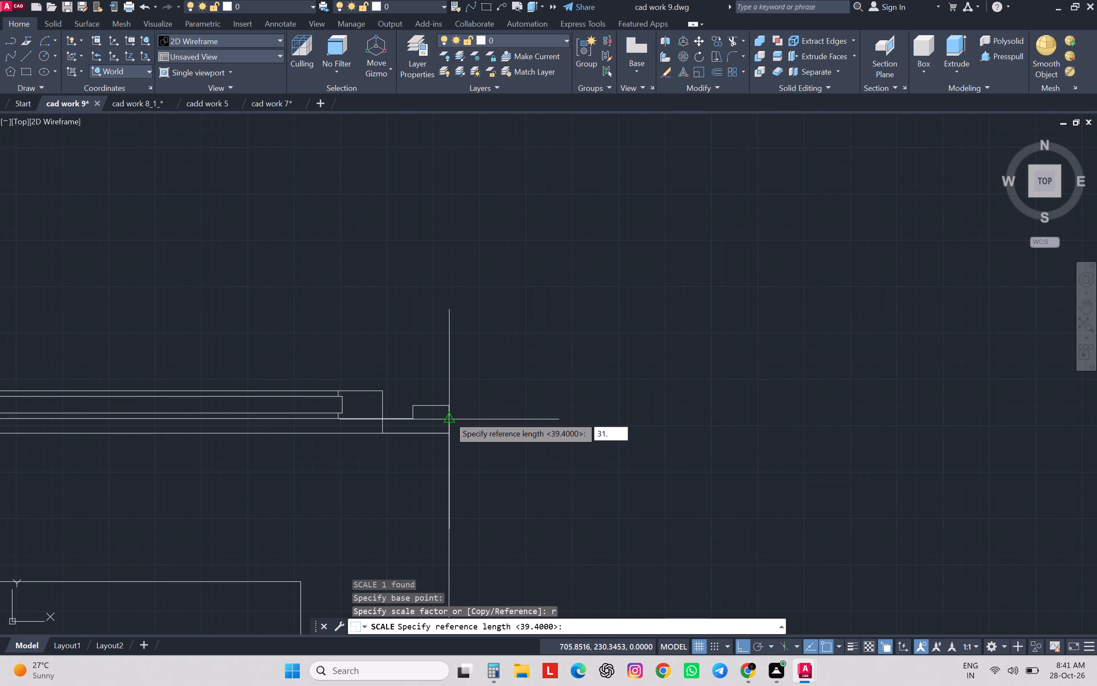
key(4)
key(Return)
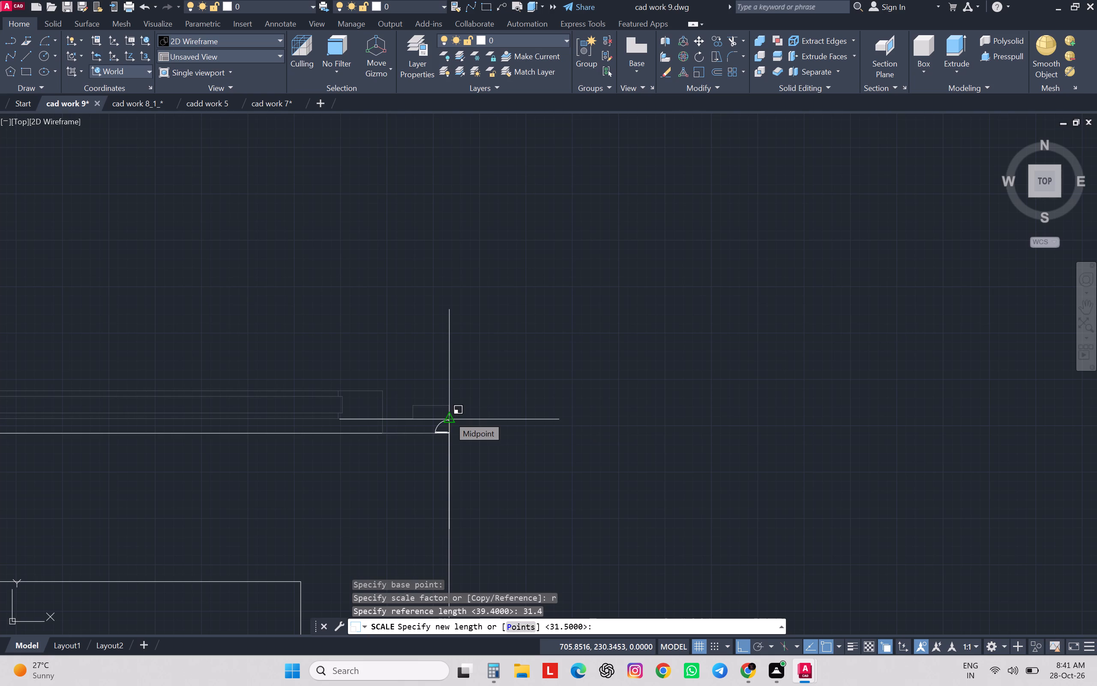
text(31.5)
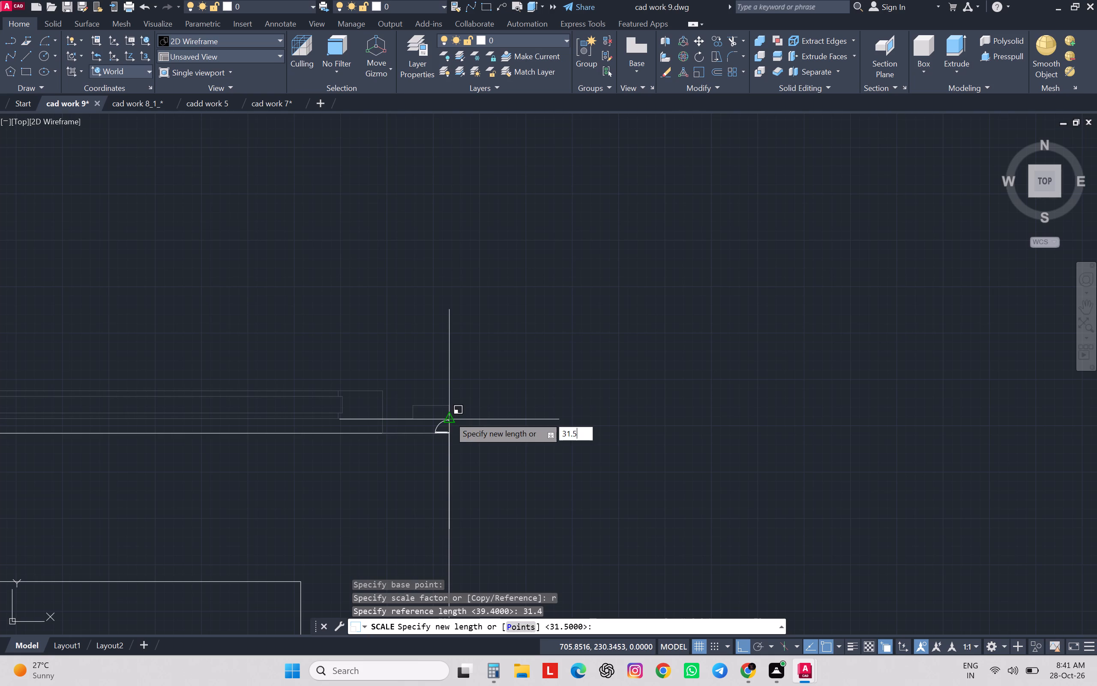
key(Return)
Check the toilet opening again with an aligned dimension from the door's hinge-side jamb corner to the upper wall end.
scroll(449, 416, down, 3)
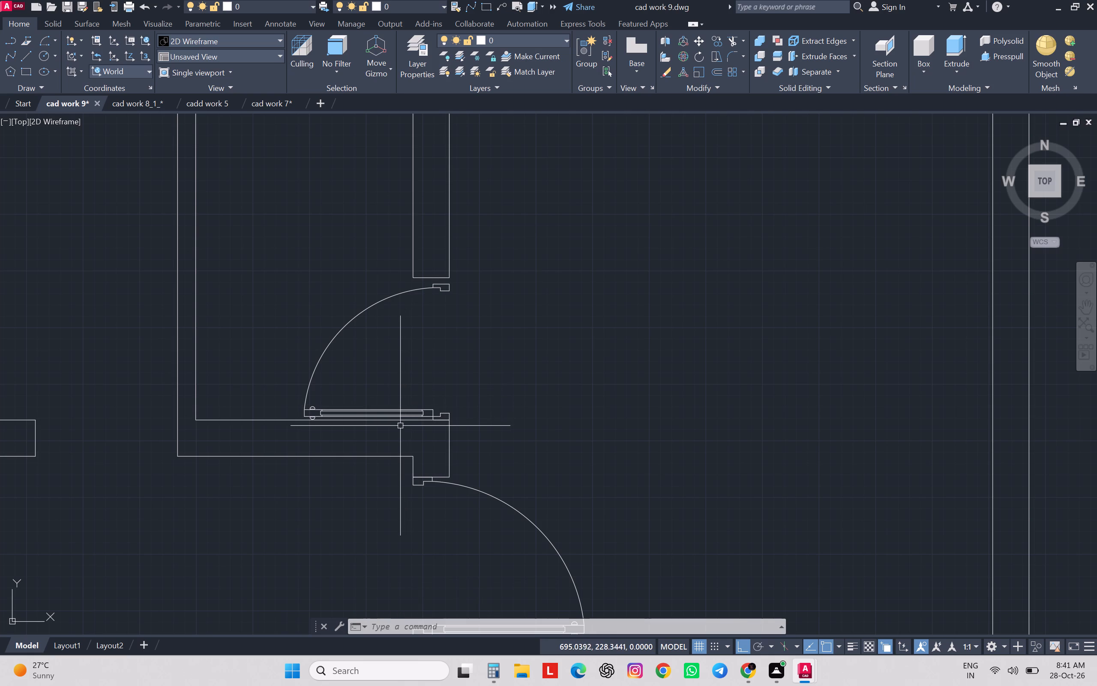
text(da)
key(space)
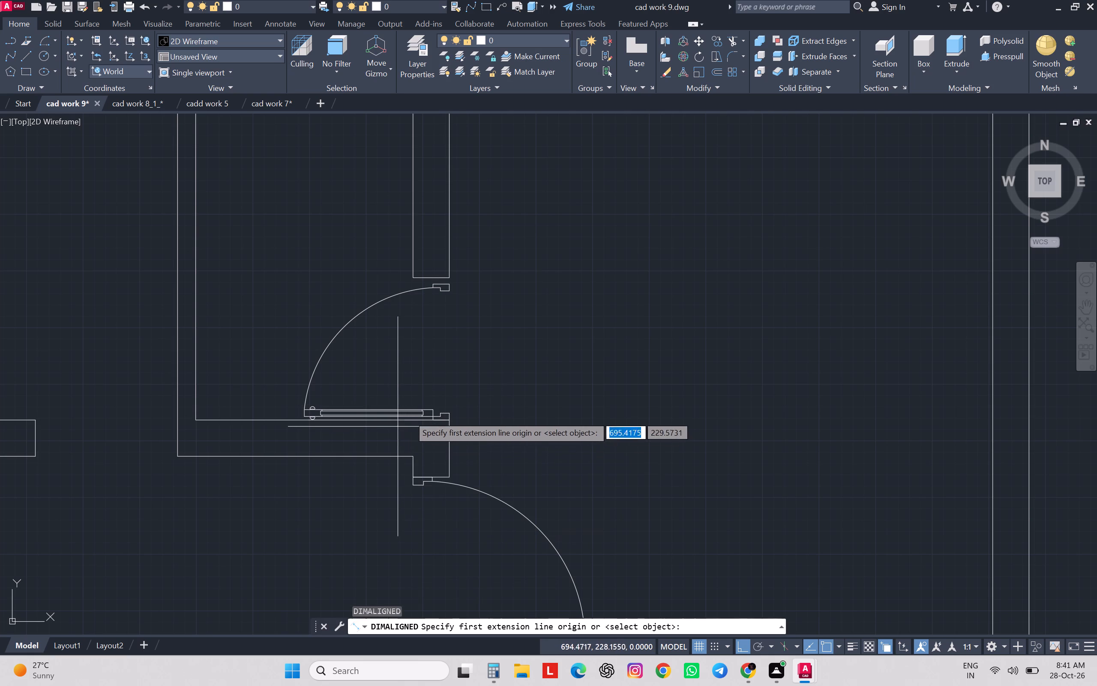
scroll(433, 419, up, 3)
click(493, 428)
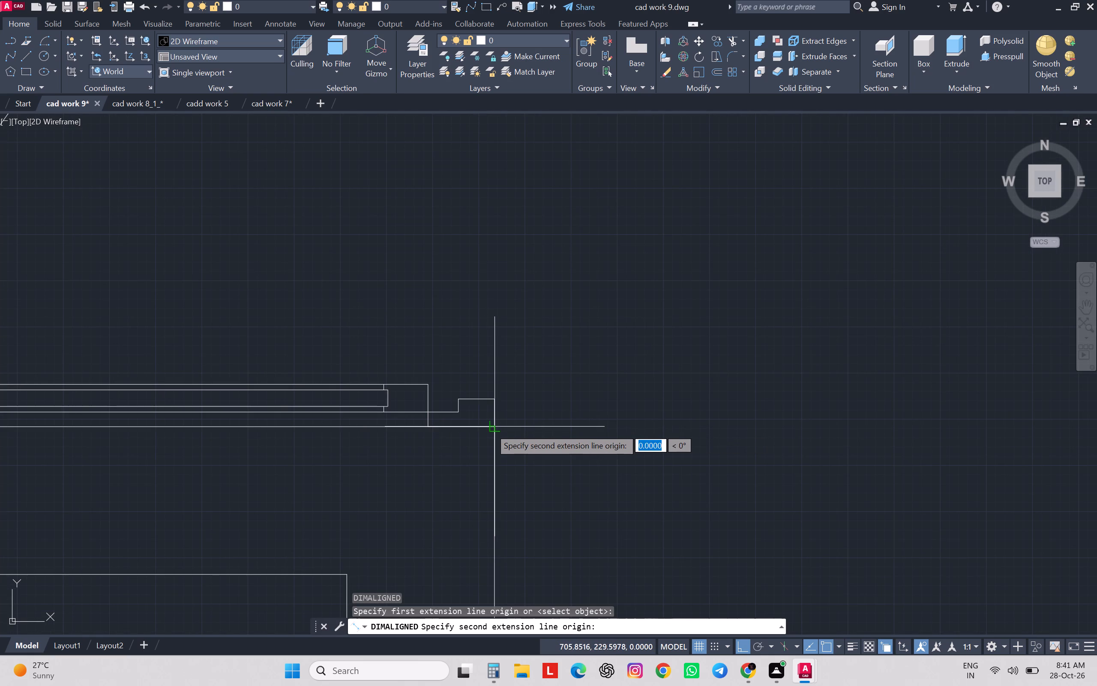
scroll(490, 428, down, 3)
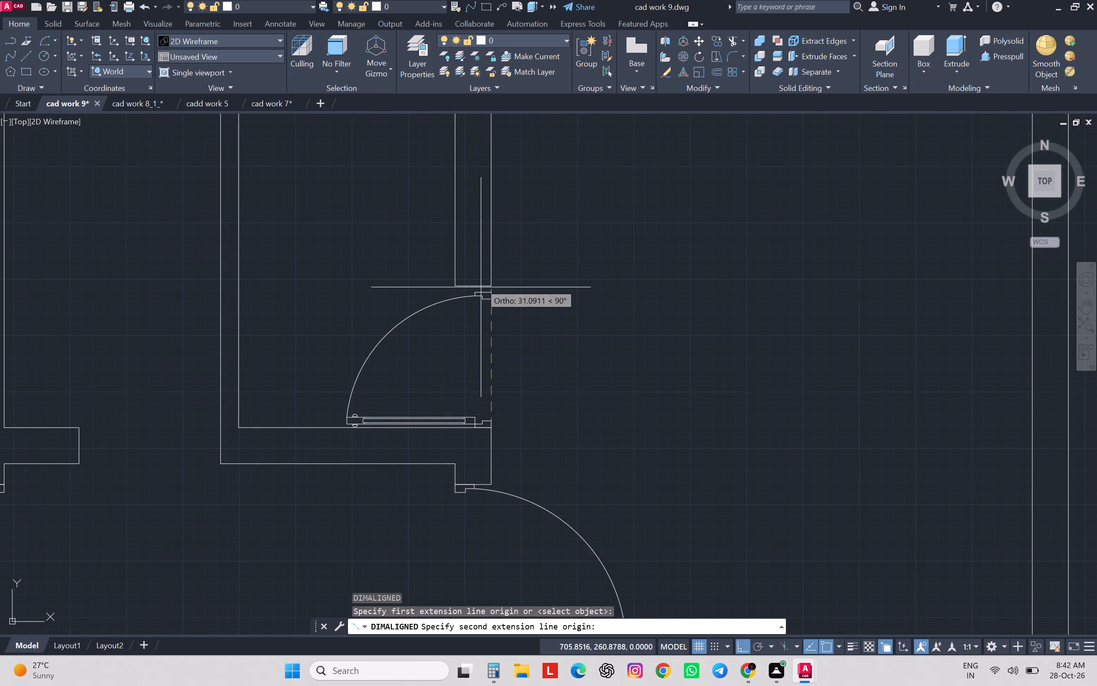
scroll(499, 282, up, 5)
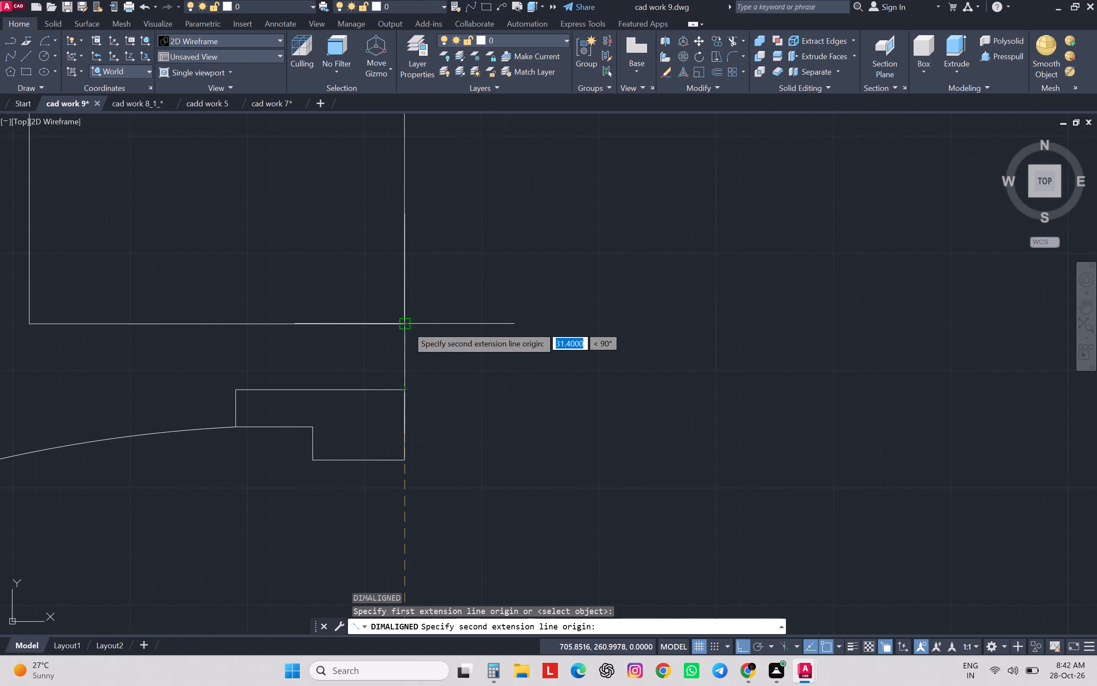
key(Escape)
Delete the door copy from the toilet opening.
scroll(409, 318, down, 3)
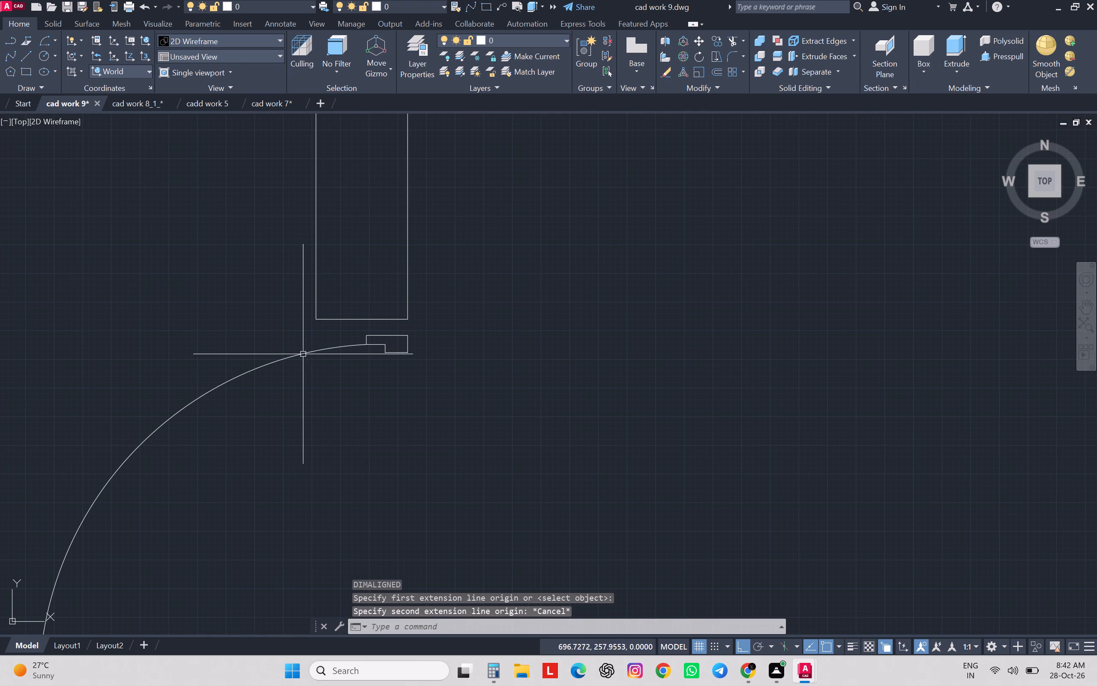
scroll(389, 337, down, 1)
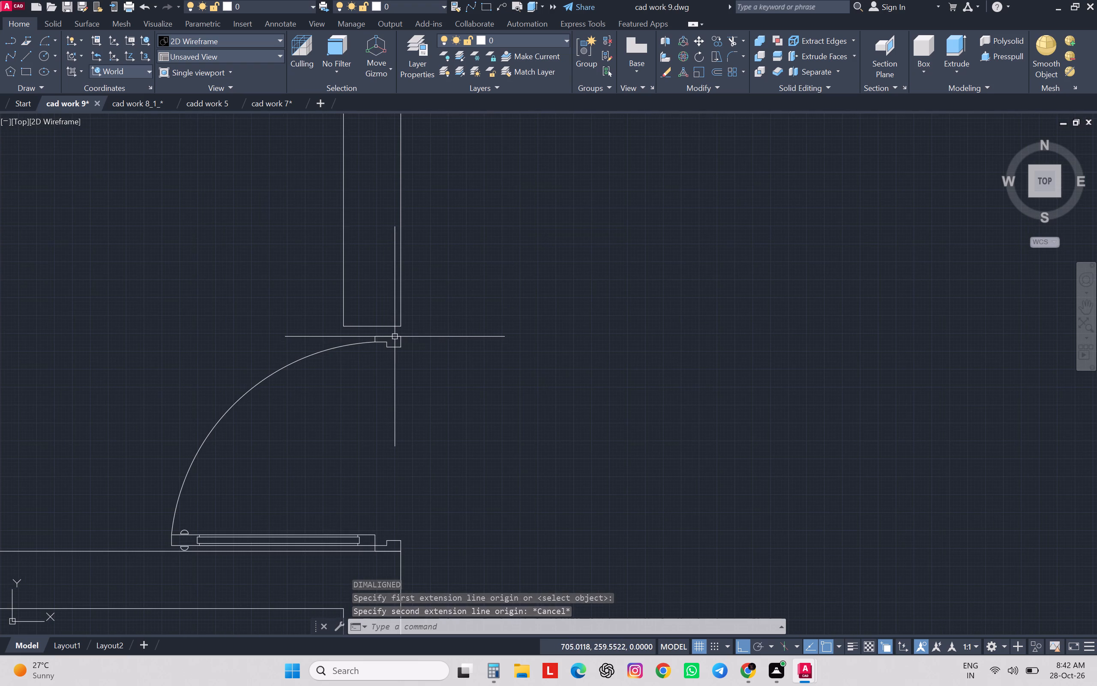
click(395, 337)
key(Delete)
Measure the overall opening width of the spare door block outside the plan with an aligned dimension between its outer jamb corners.
scroll(392, 331, down, 5)
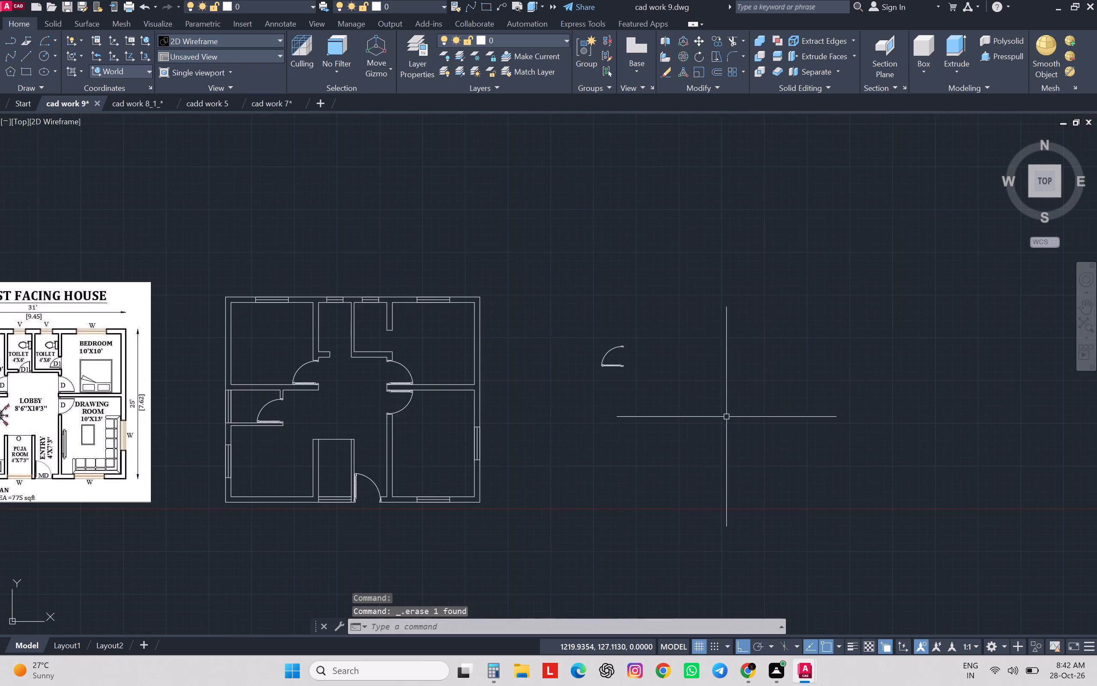
scroll(602, 343, up, 6)
scroll(601, 343, down, 3)
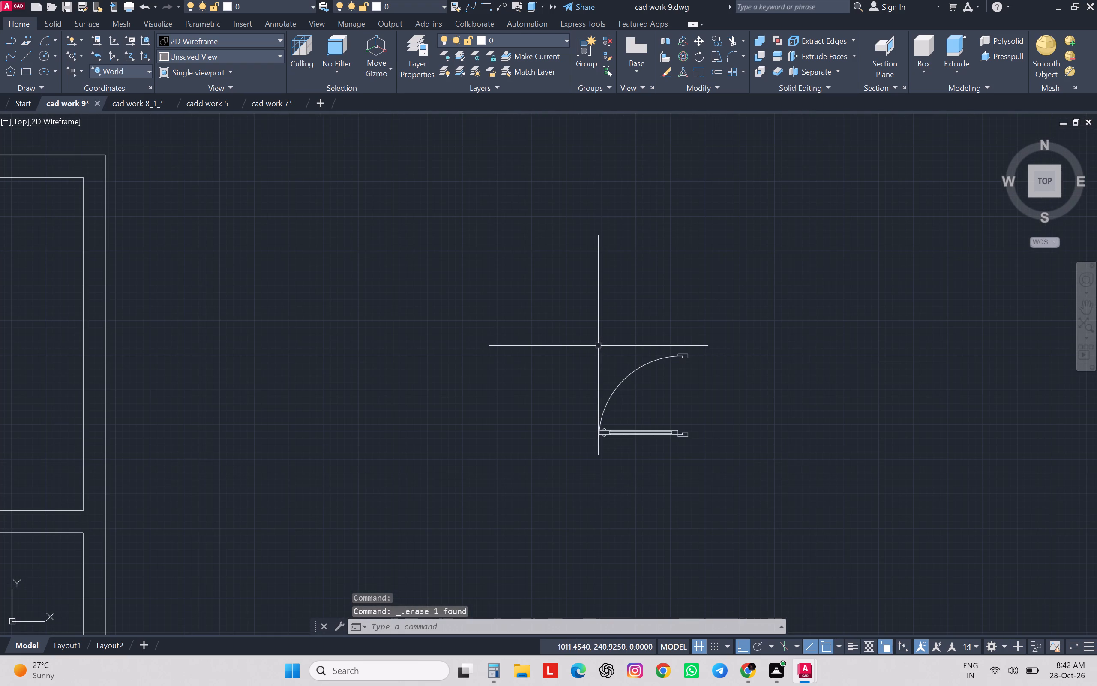
text(da)
key(space)
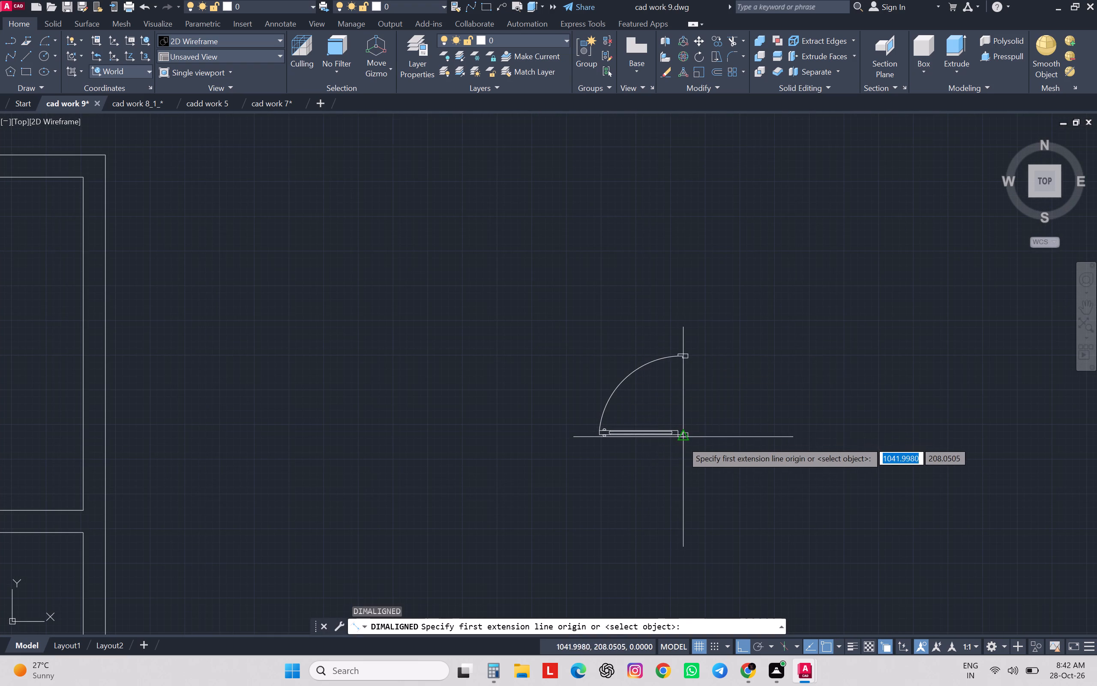
scroll(683, 441, up, 5)
click(714, 418)
scroll(714, 418, down, 5)
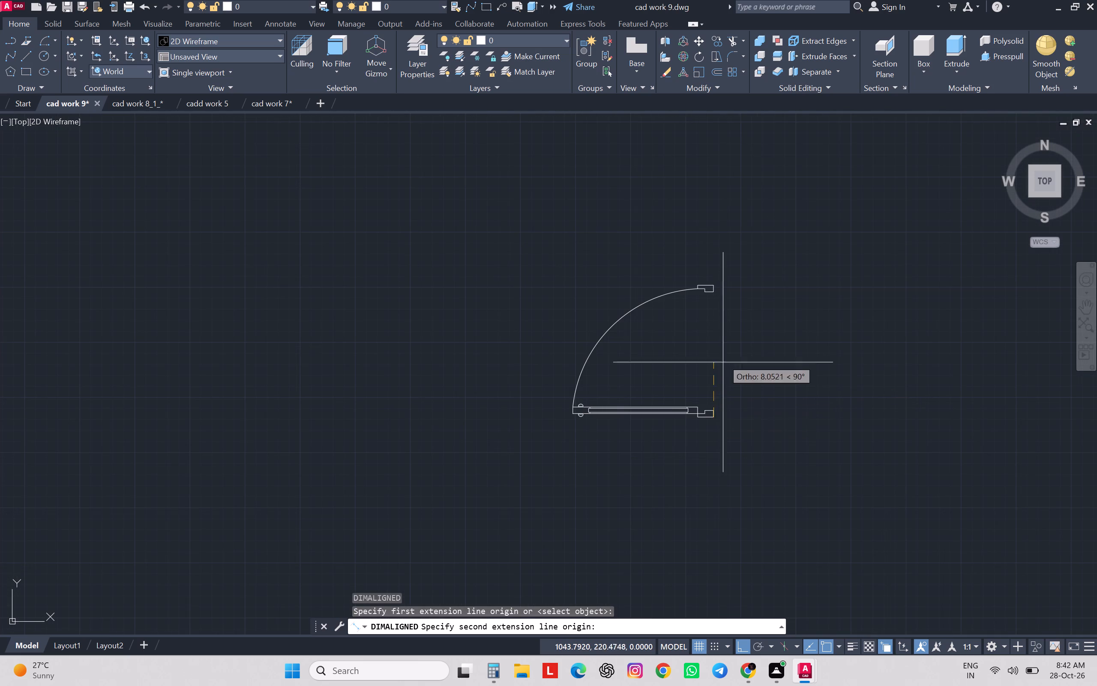
scroll(714, 281, up, 5)
scroll(712, 287, down, 1)
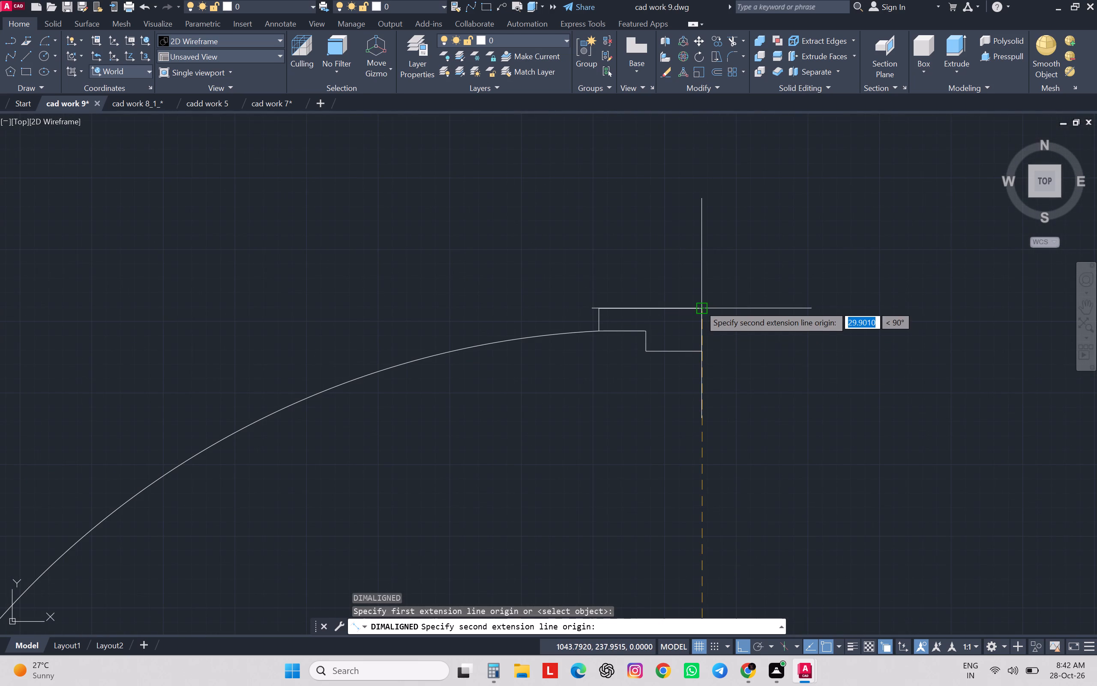
click(700, 305)
scroll(700, 305, down, 3)
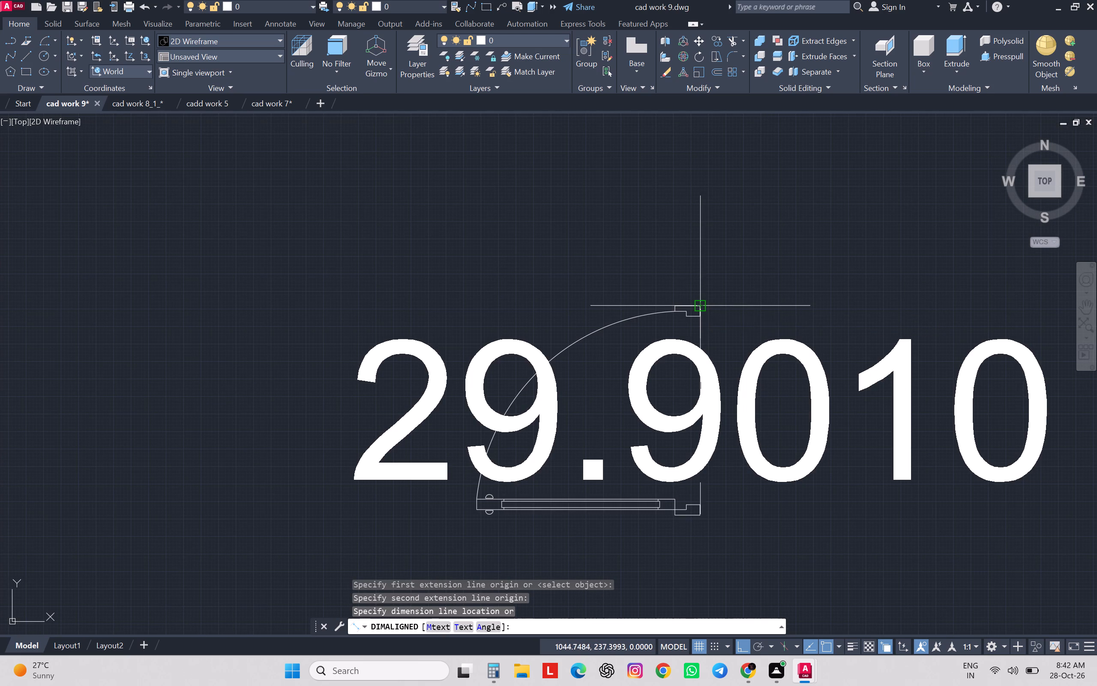
key(Escape)
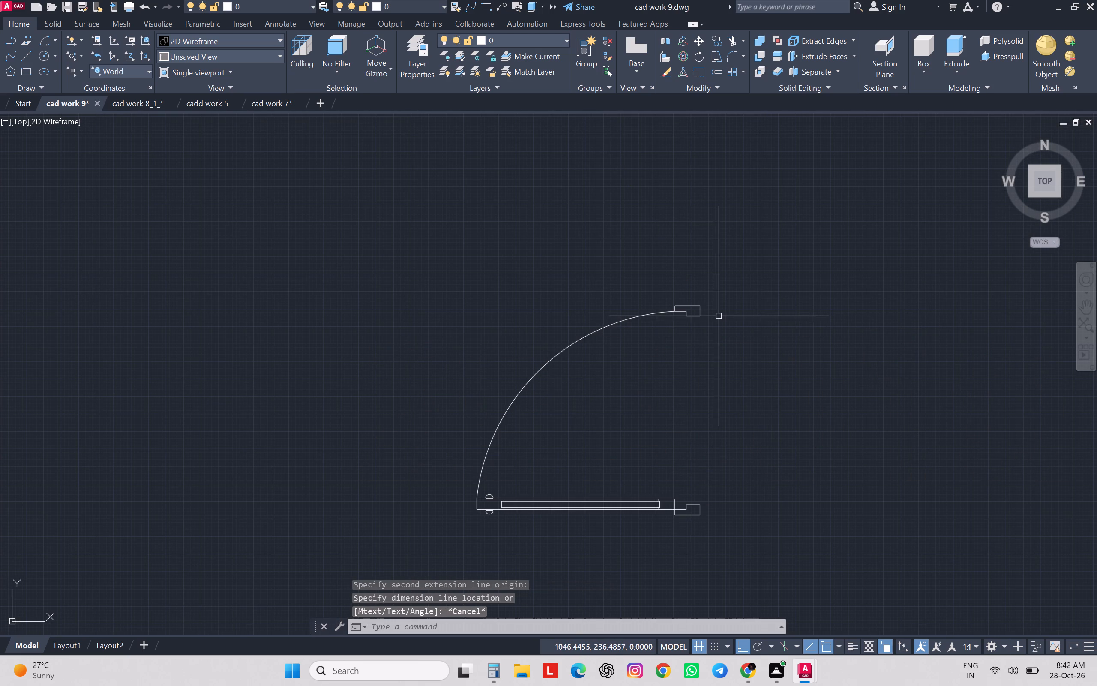
Check the spare door block's overall width again with an aligned dimension between the same two outer jamb corners.
key(space)
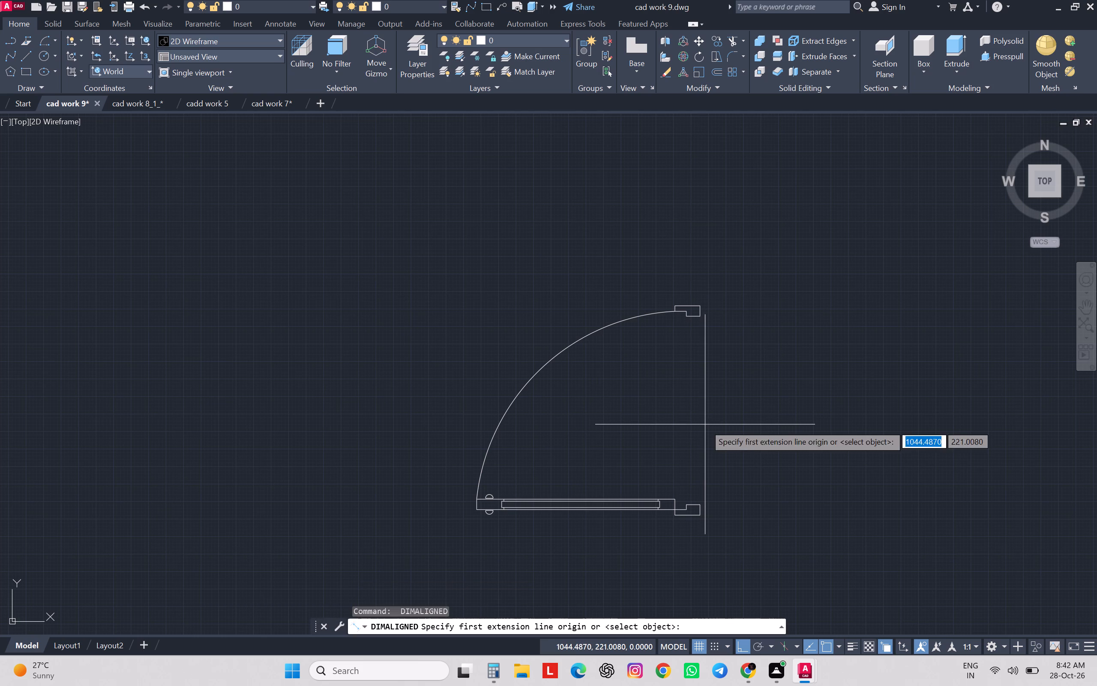
click(699, 514)
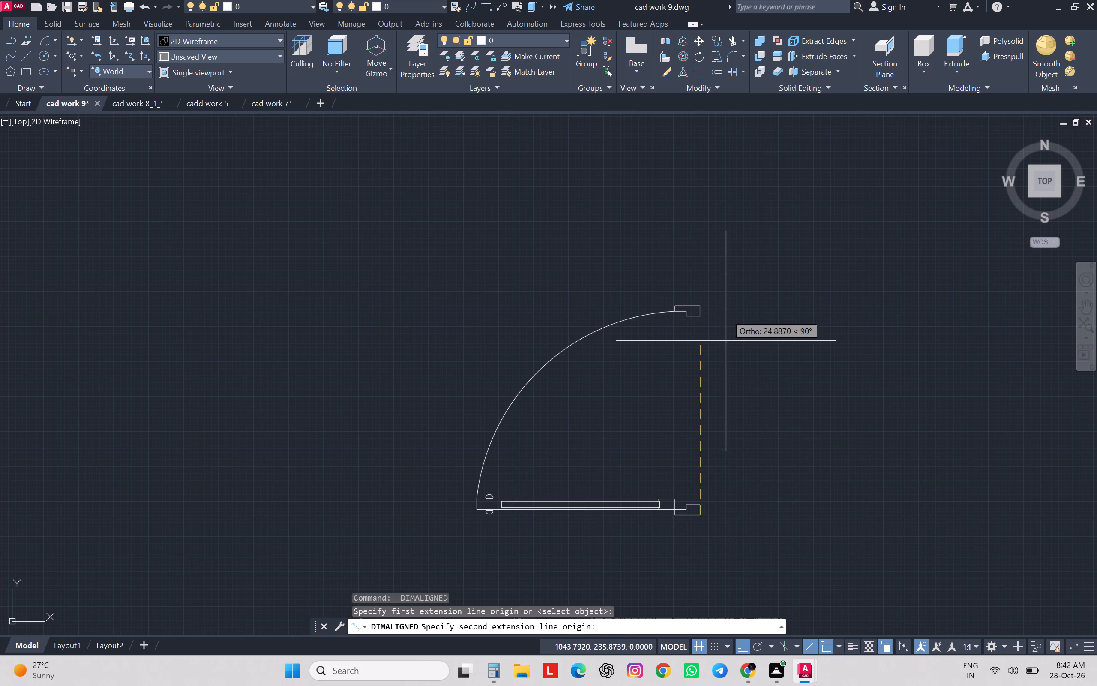
click(700, 304)
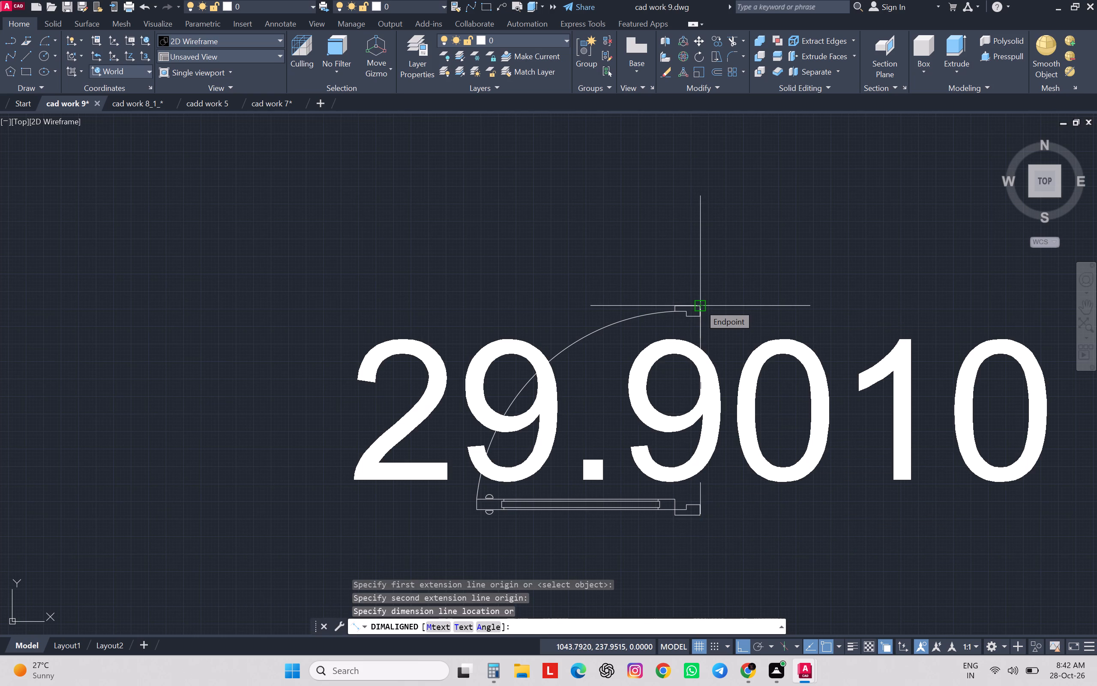
scroll(700, 304, down, 1)
key(Escape)
Scale the spare door block from its hinge-side outer jamb corner by reference, from length 29.9010 to 31.5.
click(697, 287)
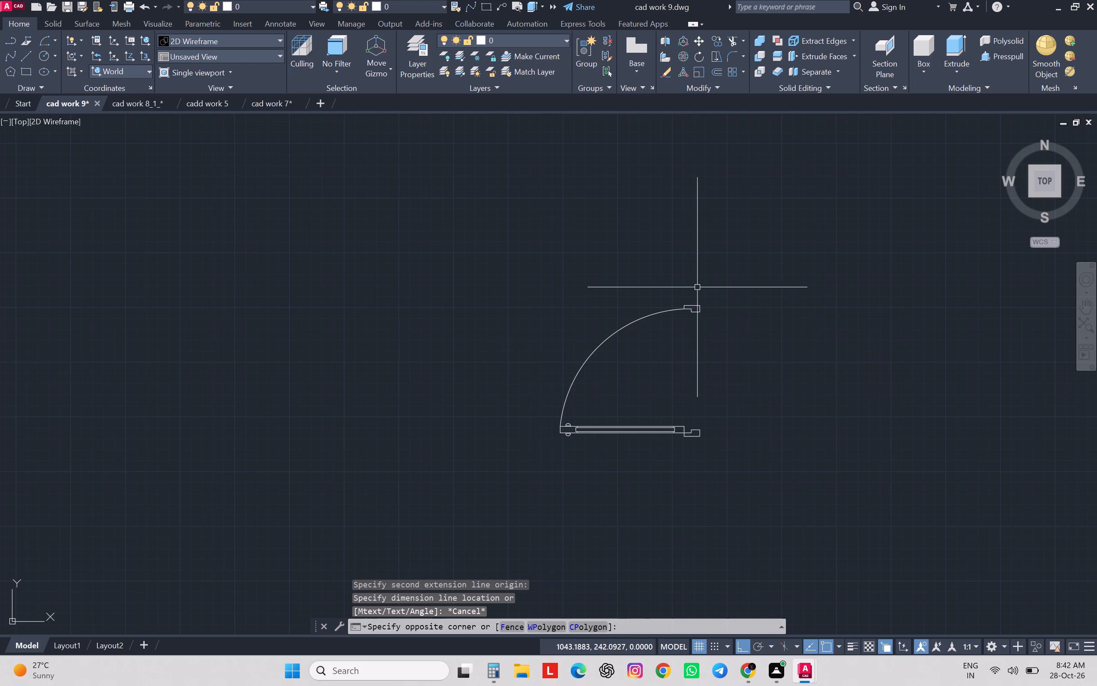
click(552, 468)
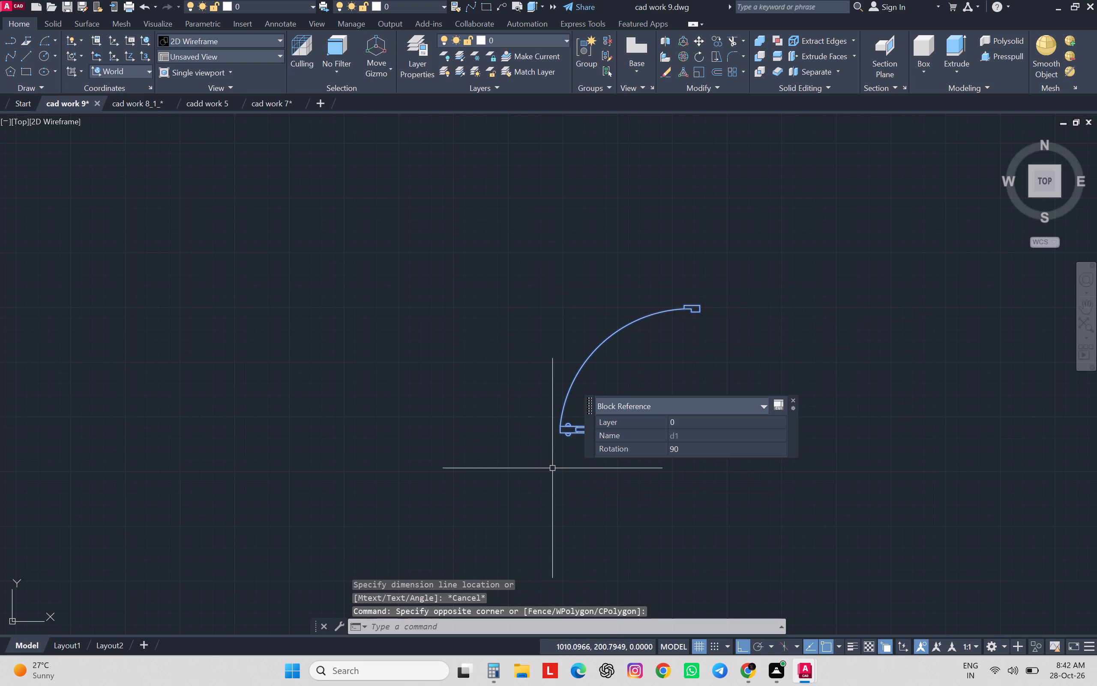
text(sc)
key(space)
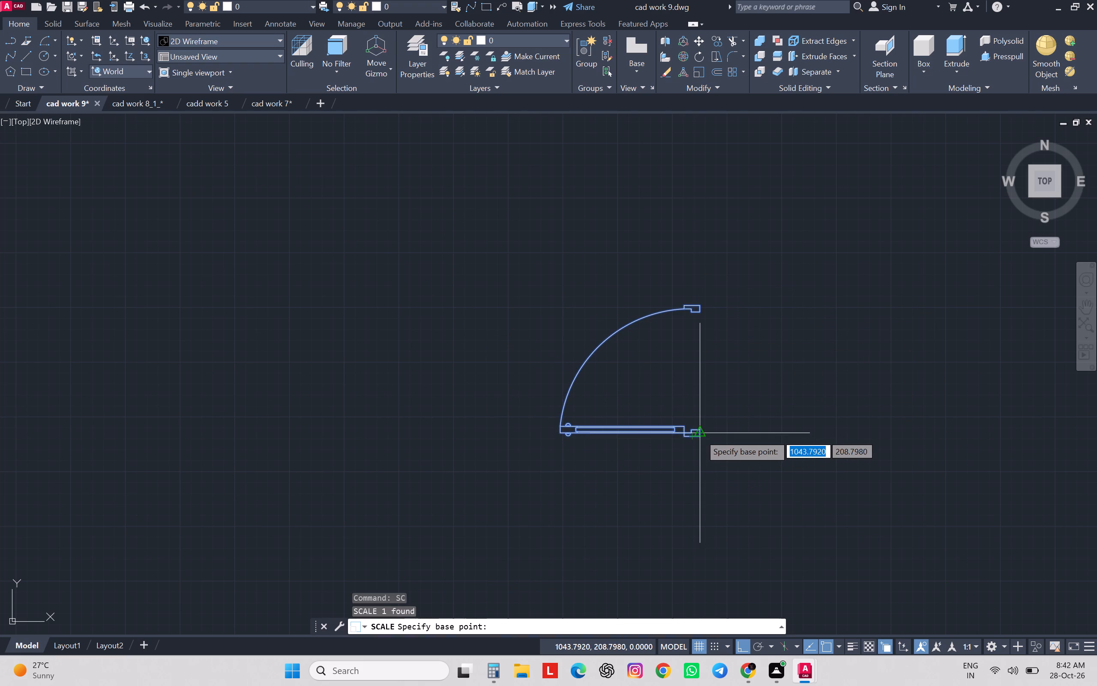
scroll(699, 434, up, 5)
scroll(702, 450, down, 1)
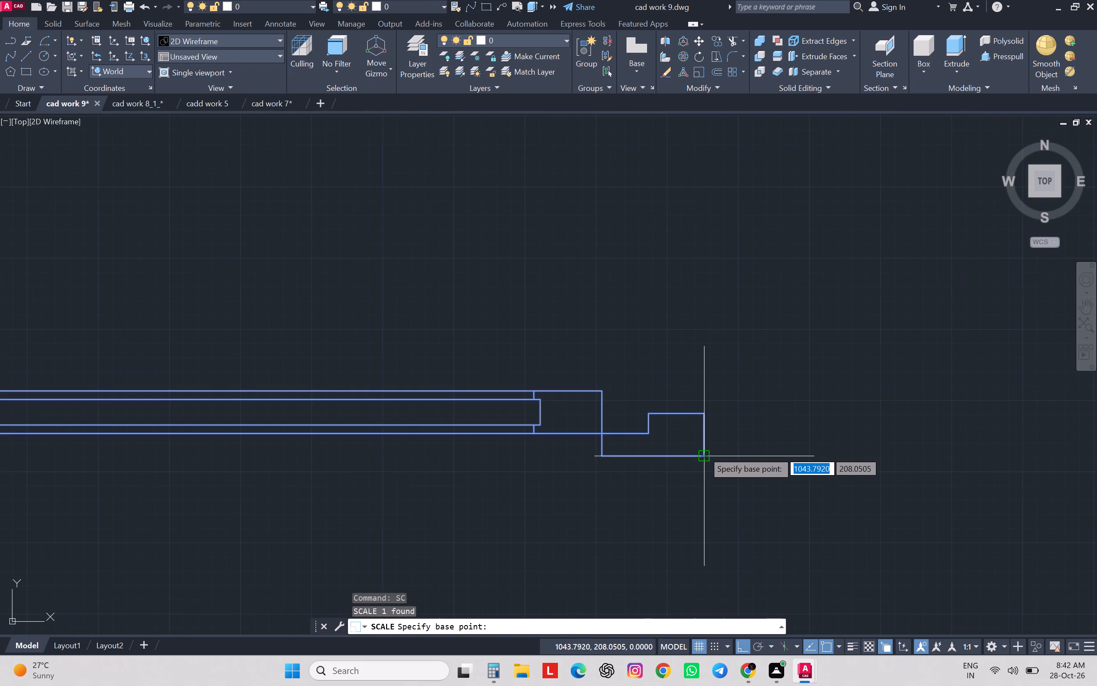
click(704, 451)
key(r)
key(Return)
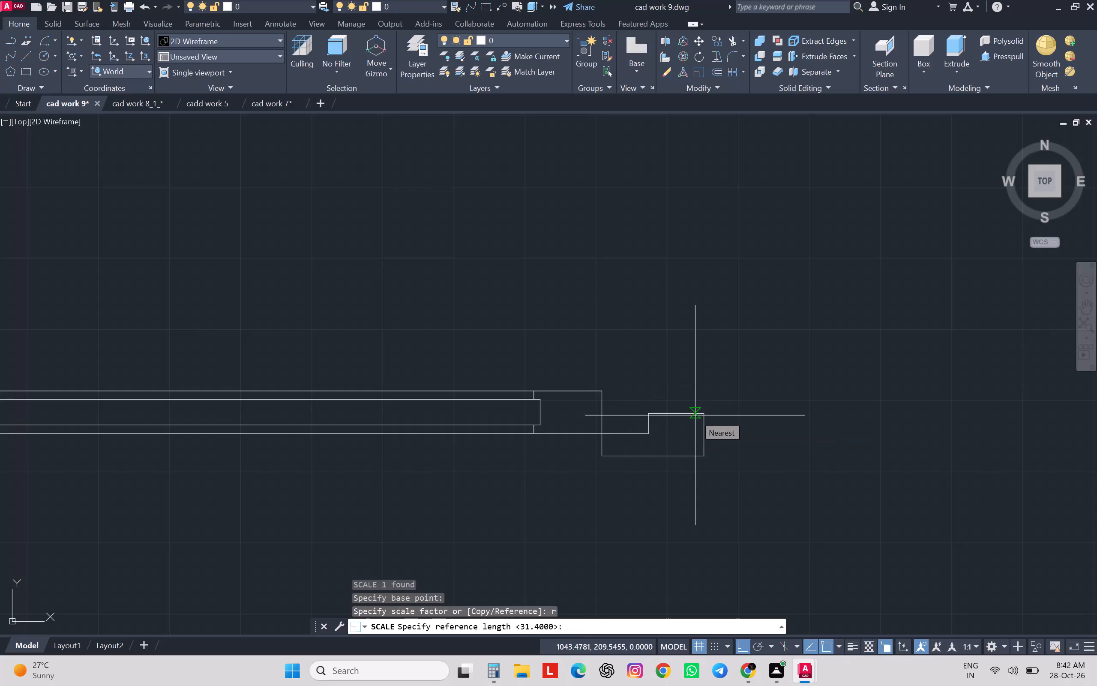
text(29.)
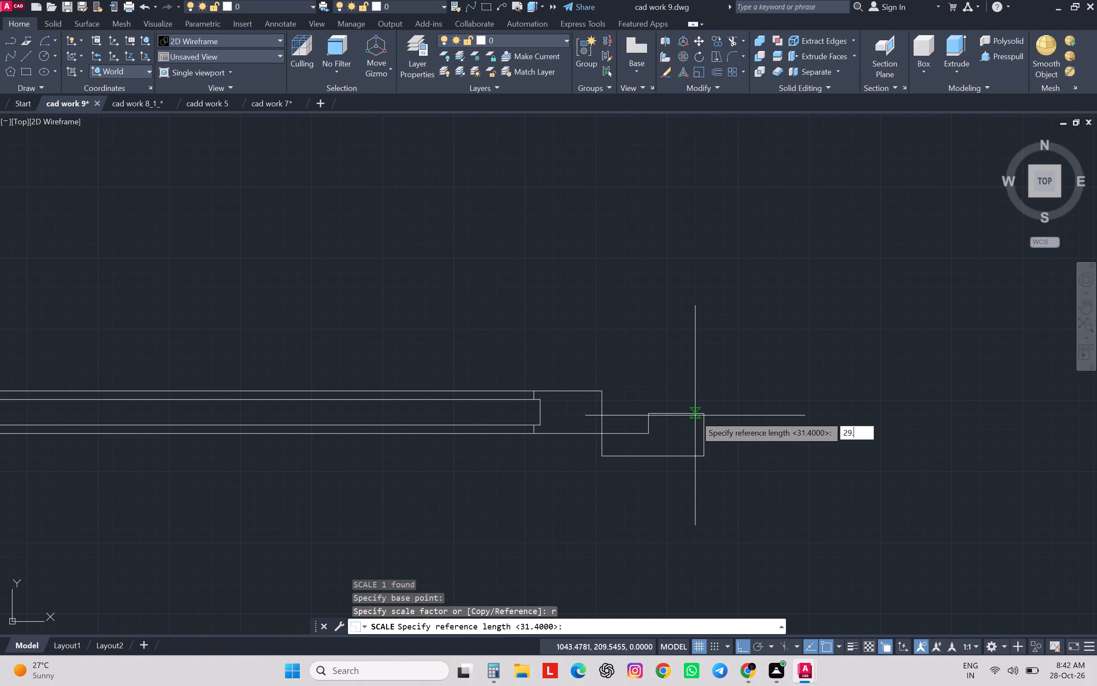
text(9010)
key(Return)
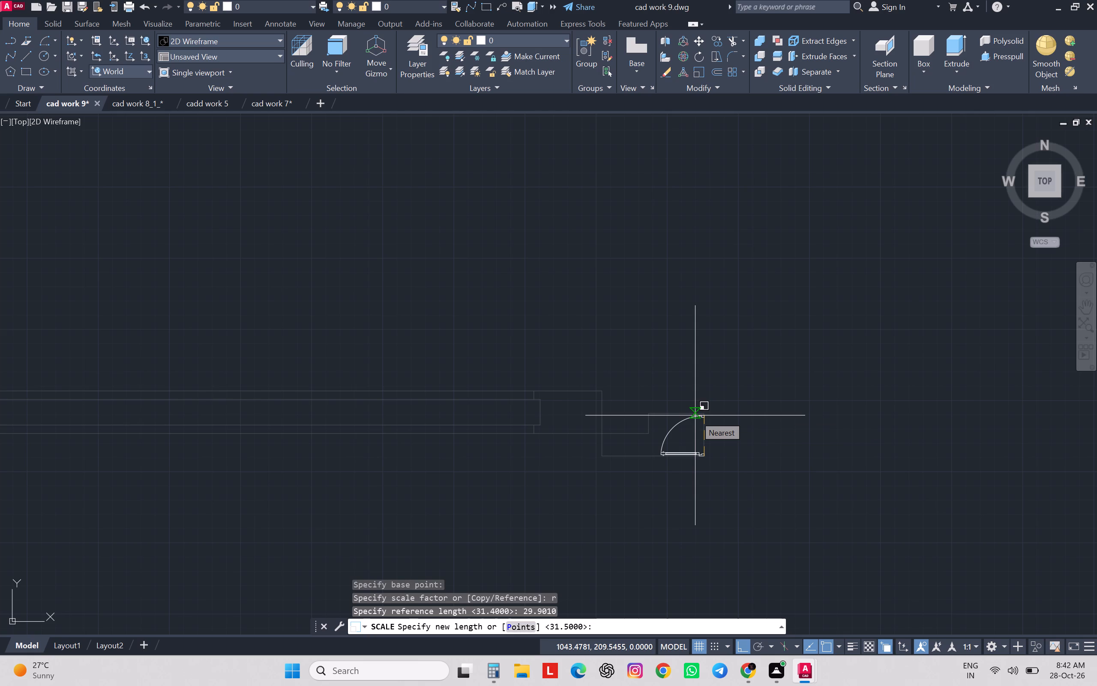
key(3)
text(1.5)
key(Return)
scroll(695, 415, down, 6)
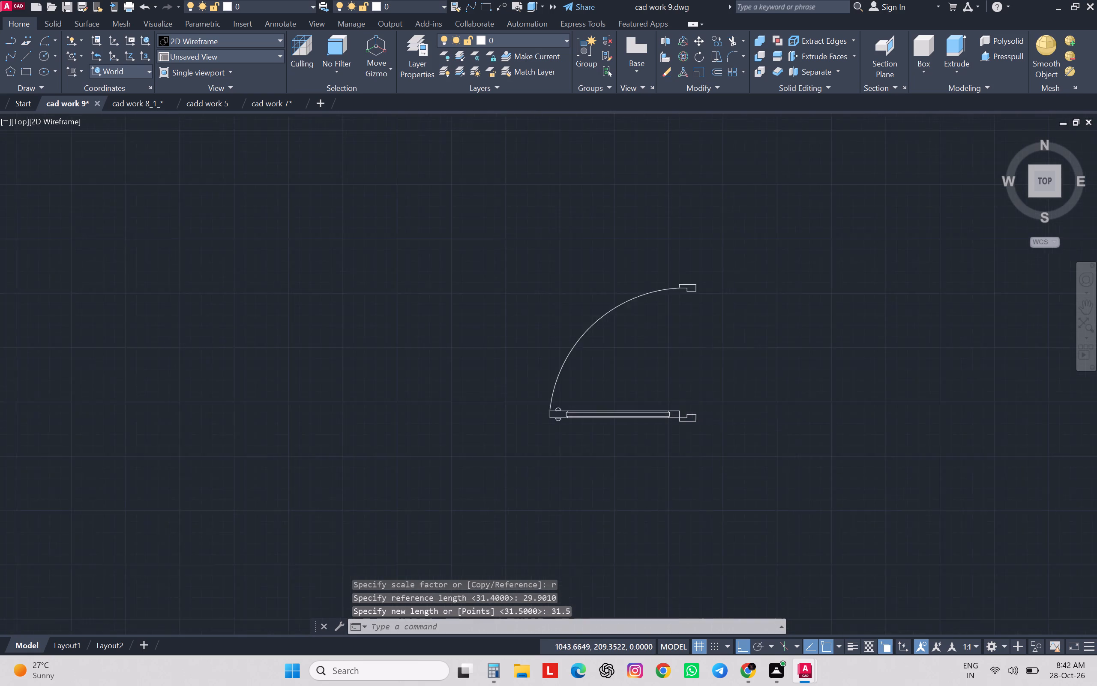
Copy the resized spare door from its hinge-side outer jamb corner to the lower wall corner of the opening in the toilet beside the bedroom.
scroll(695, 415, down, 2)
scroll(706, 427, up, 2)
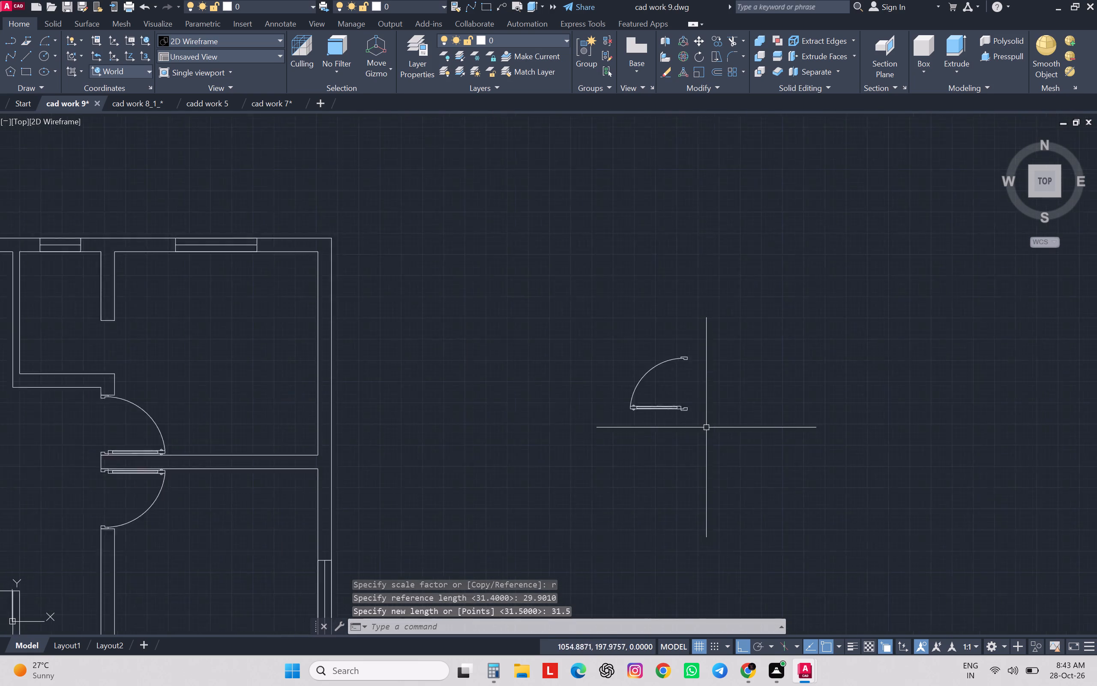
scroll(706, 427, up, 2)
drag(668, 280, 649, 308)
click(598, 421)
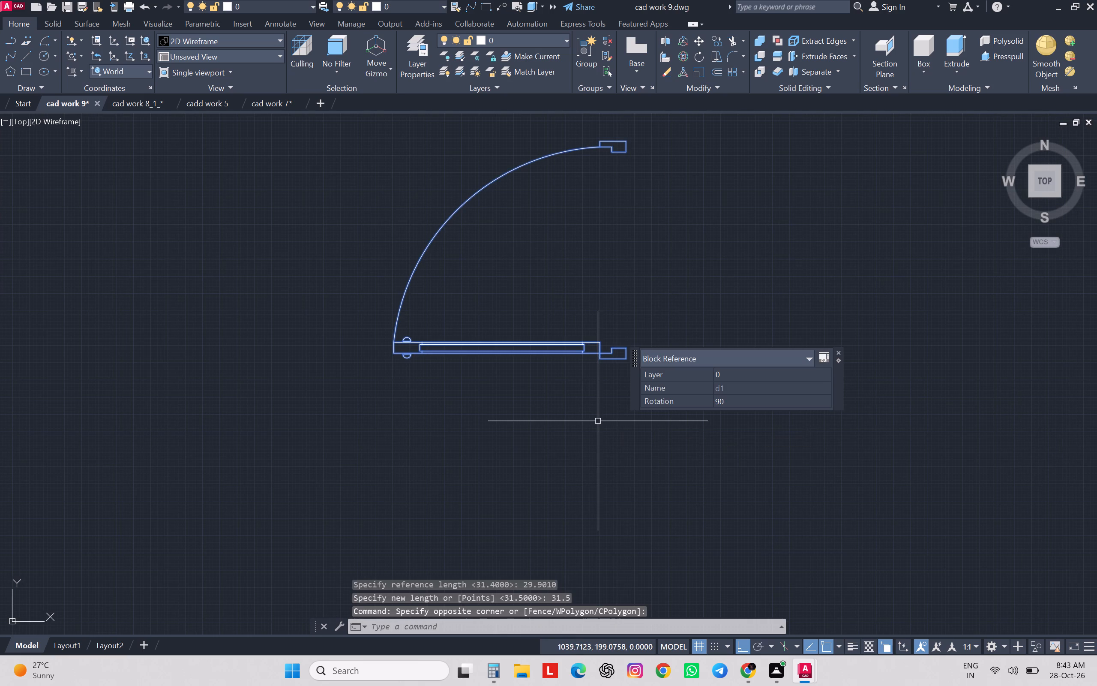
text(co)
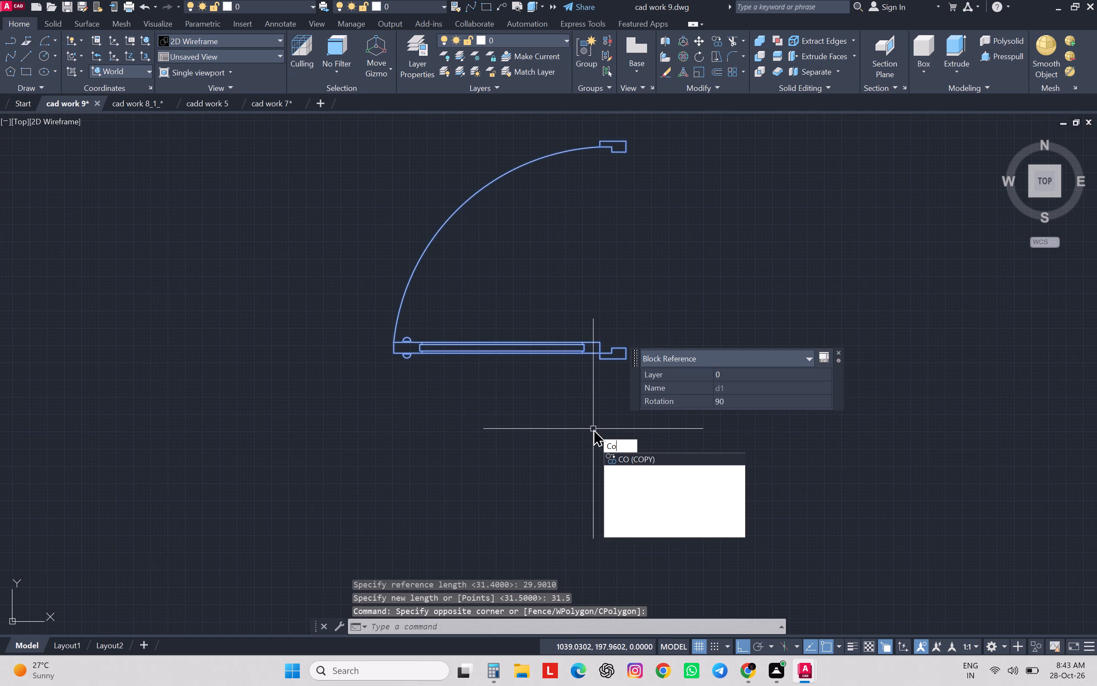
key(Return)
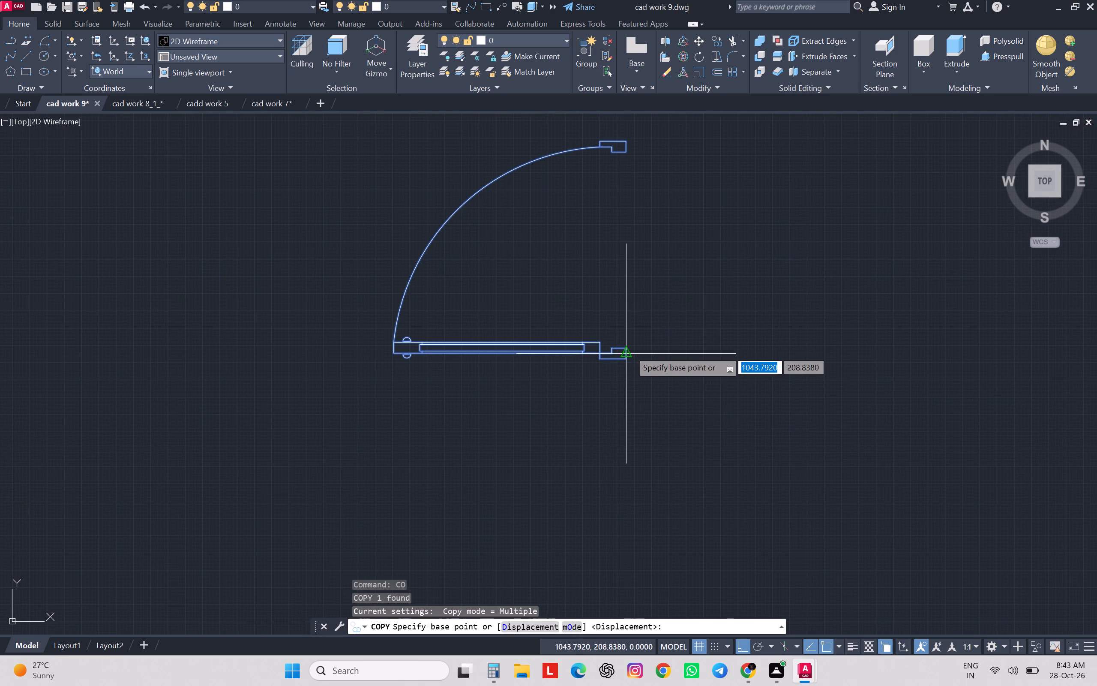
scroll(629, 350, up, 3)
click(614, 388)
scroll(614, 388, down, 5)
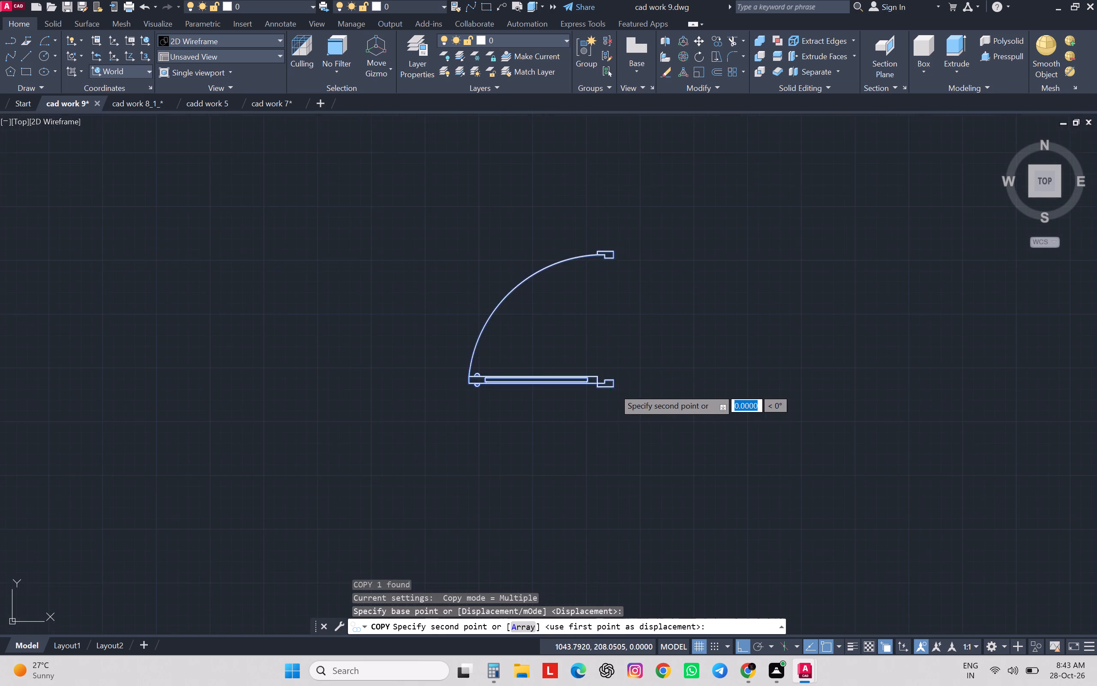
scroll(614, 388, down, 3)
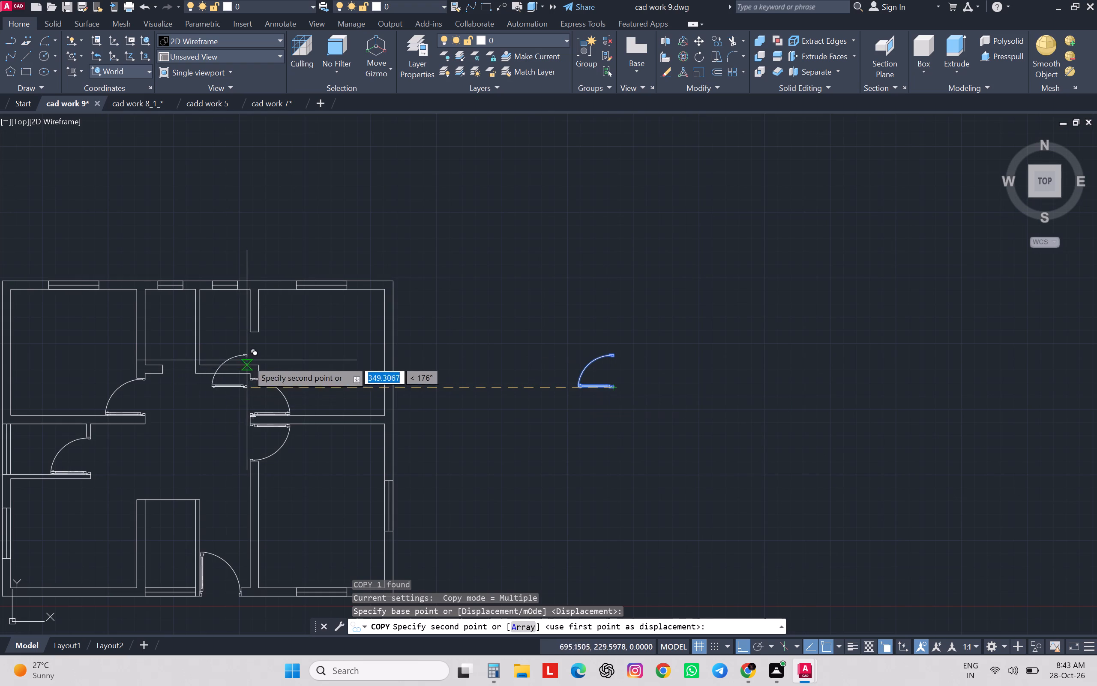
scroll(248, 361, up, 5)
click(348, 401)
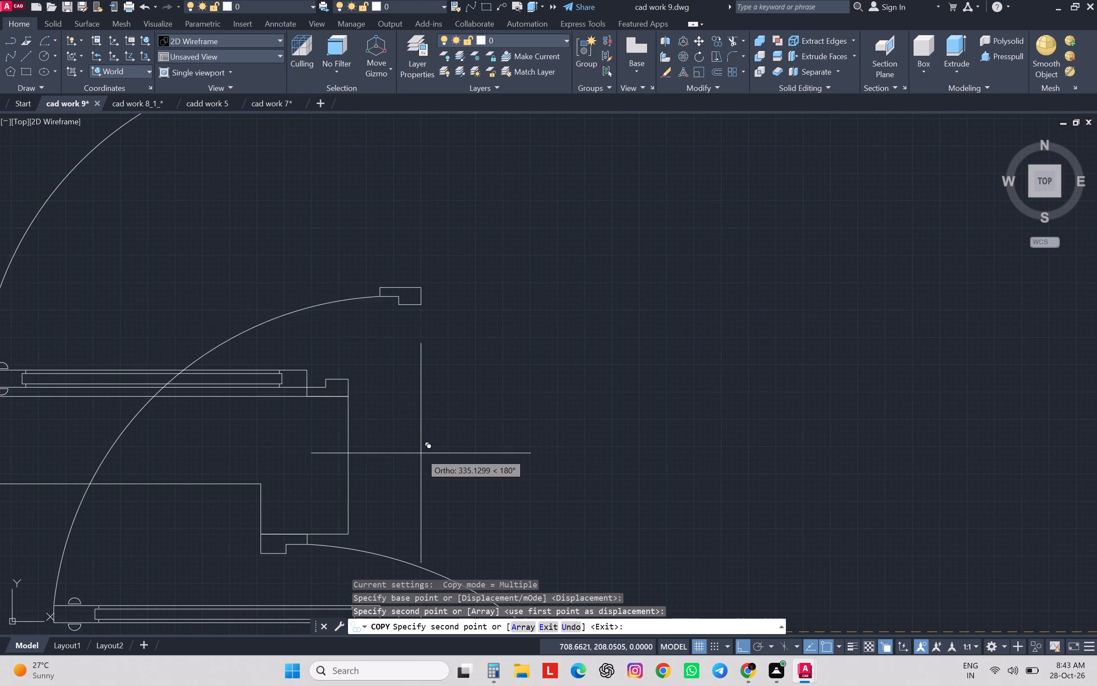
scroll(421, 453, down, 4)
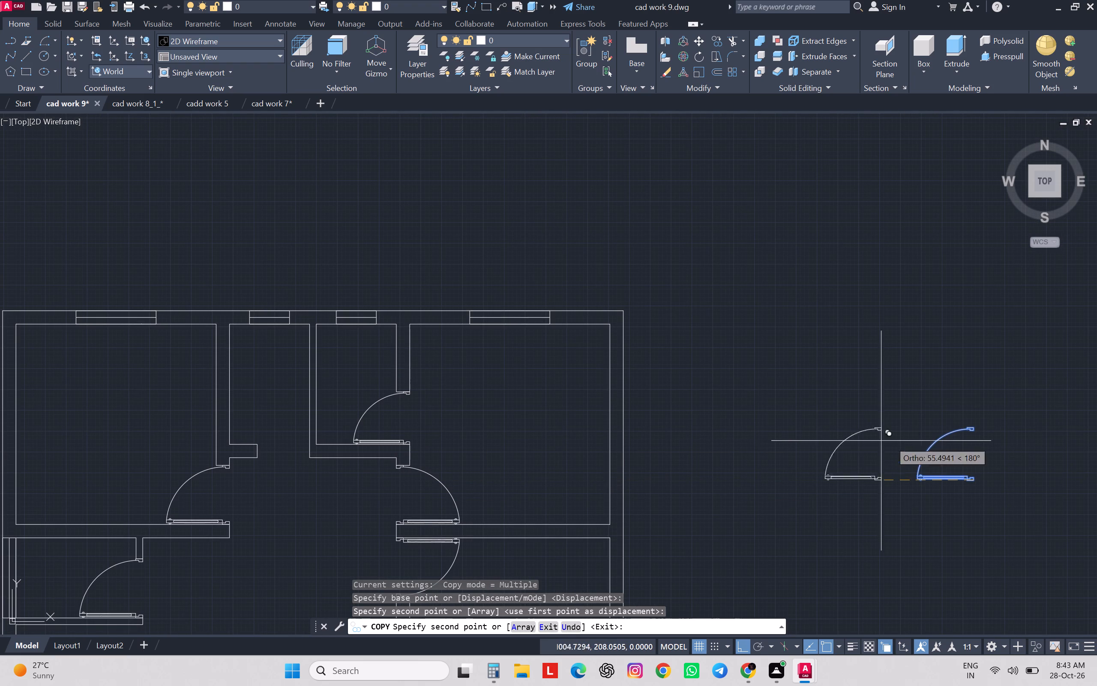
key(Escape)
Rotate the spare door block outside the plan by 270° about its hinge-side outer jamb corner.
scroll(1024, 390, down, 1)
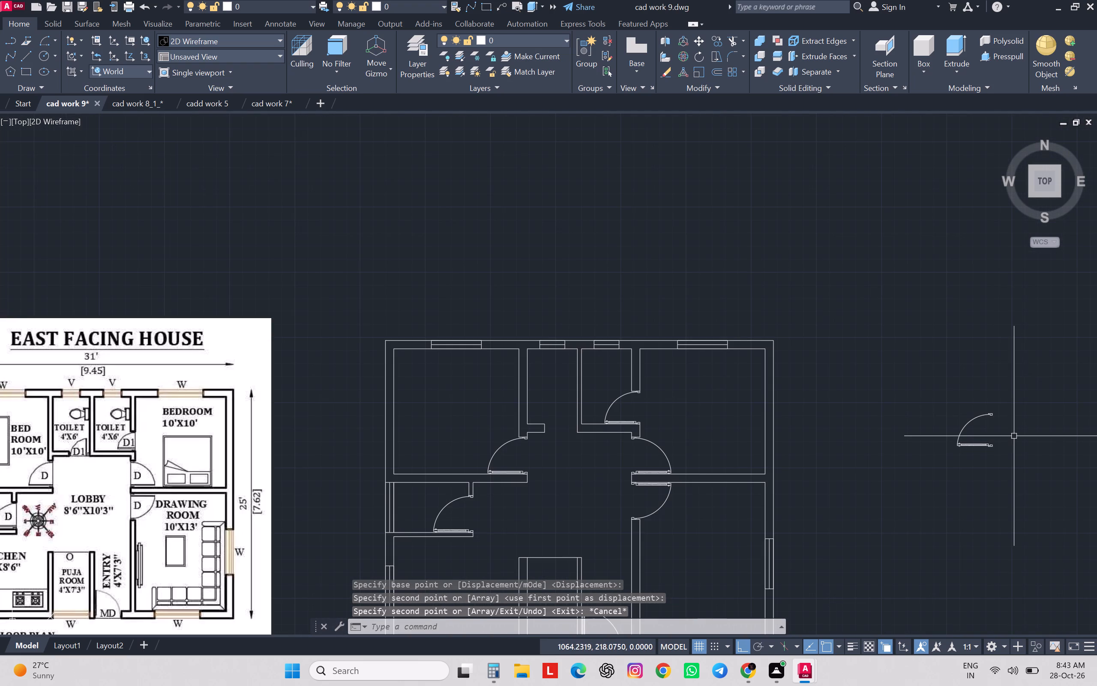
click(1037, 377)
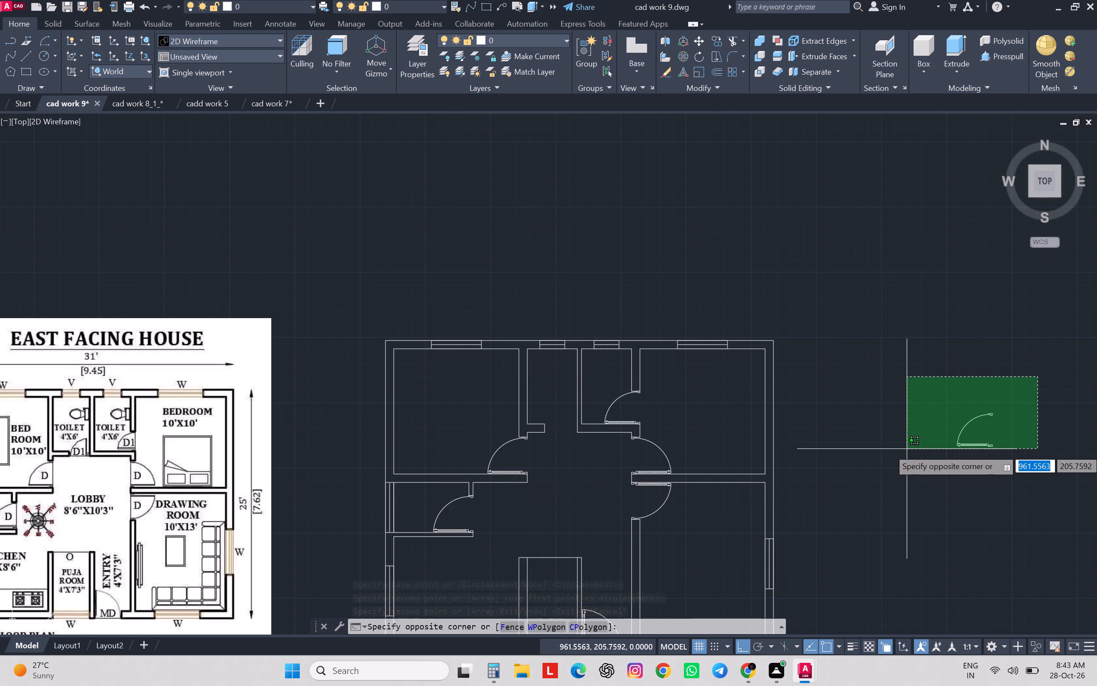
click(919, 461)
text(ro)
key(Return)
scroll(1006, 453, up, 1)
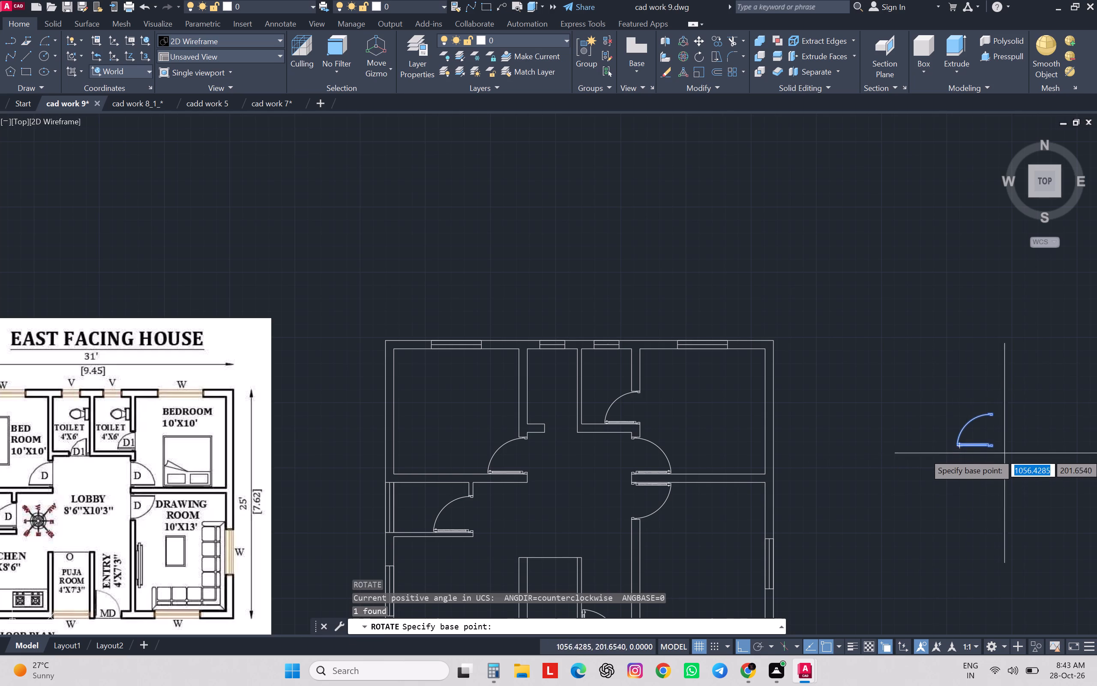
scroll(1006, 453, up, 2)
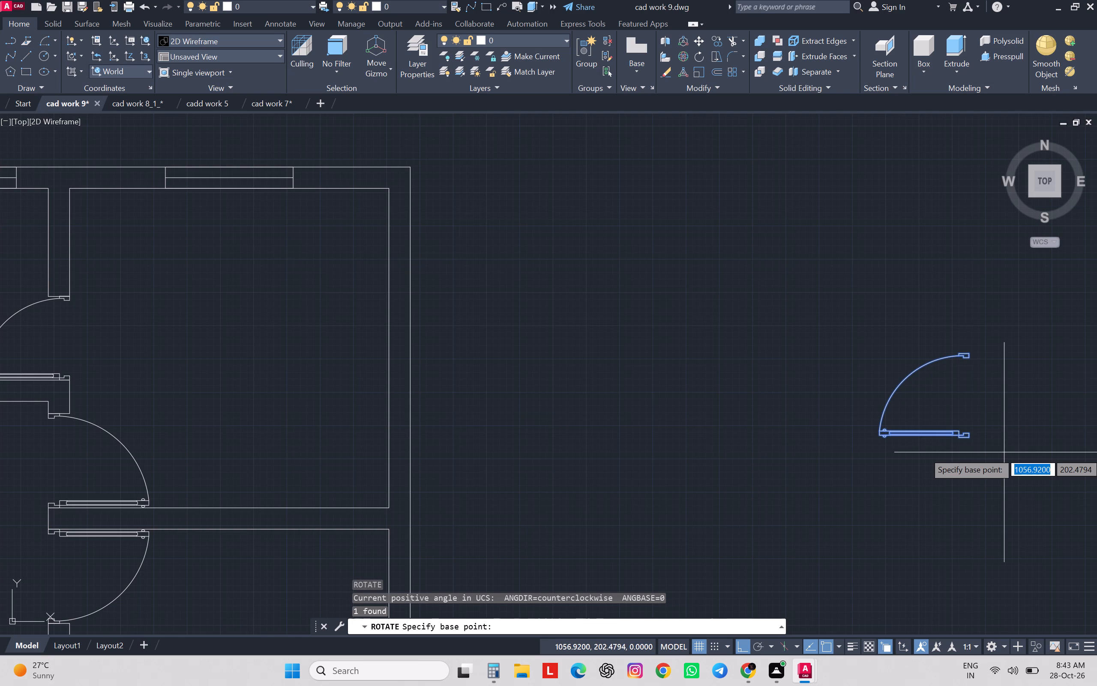
click(969, 441)
scroll(969, 441, up, 1)
scroll(969, 441, down, 3)
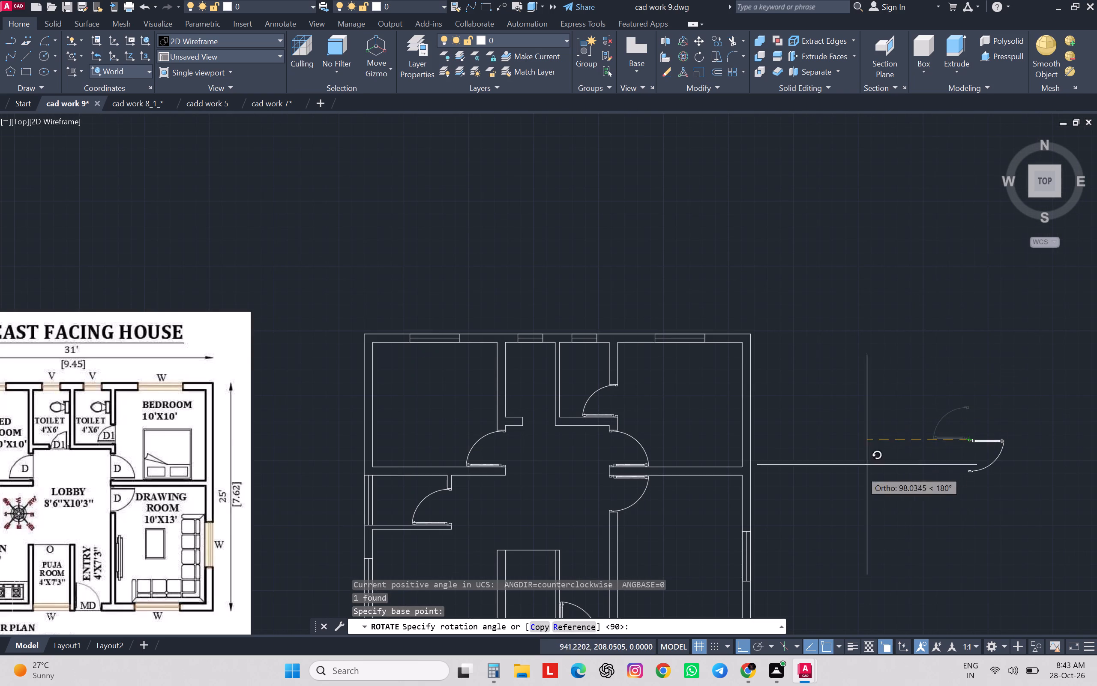
click(962, 569)
Mirror the spare door block about a vertical line through its latch-side outer jamb corner, erasing the source object.
drag(1021, 406, 1017, 406)
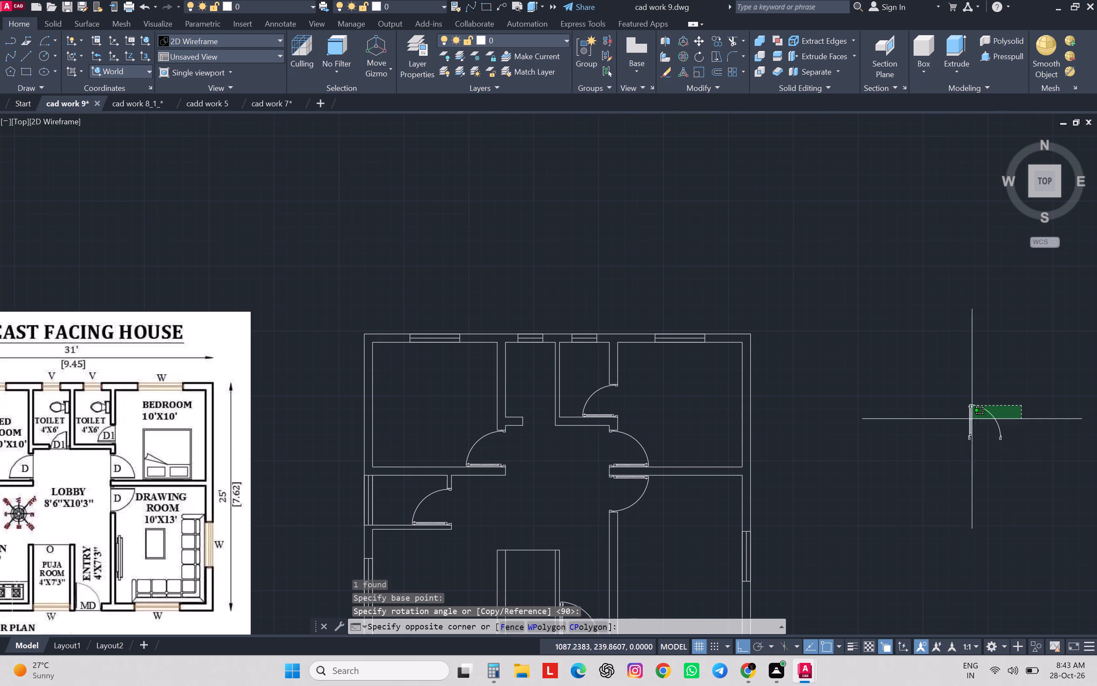
click(943, 428)
text(mi)
key(Return)
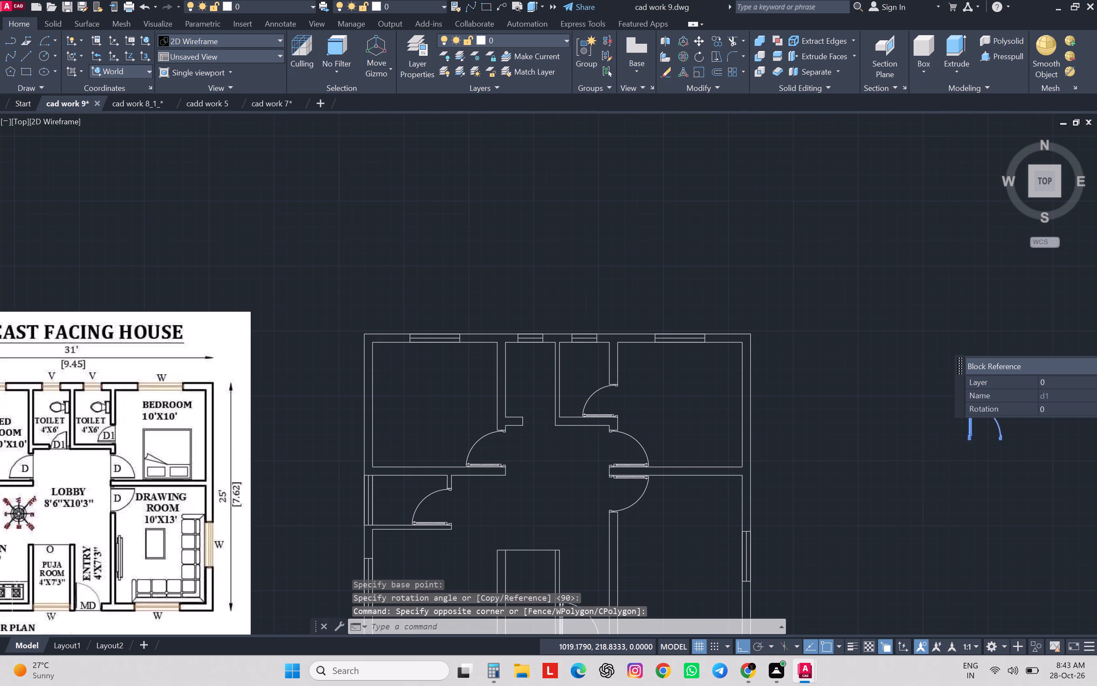
scroll(1026, 436, up, 3)
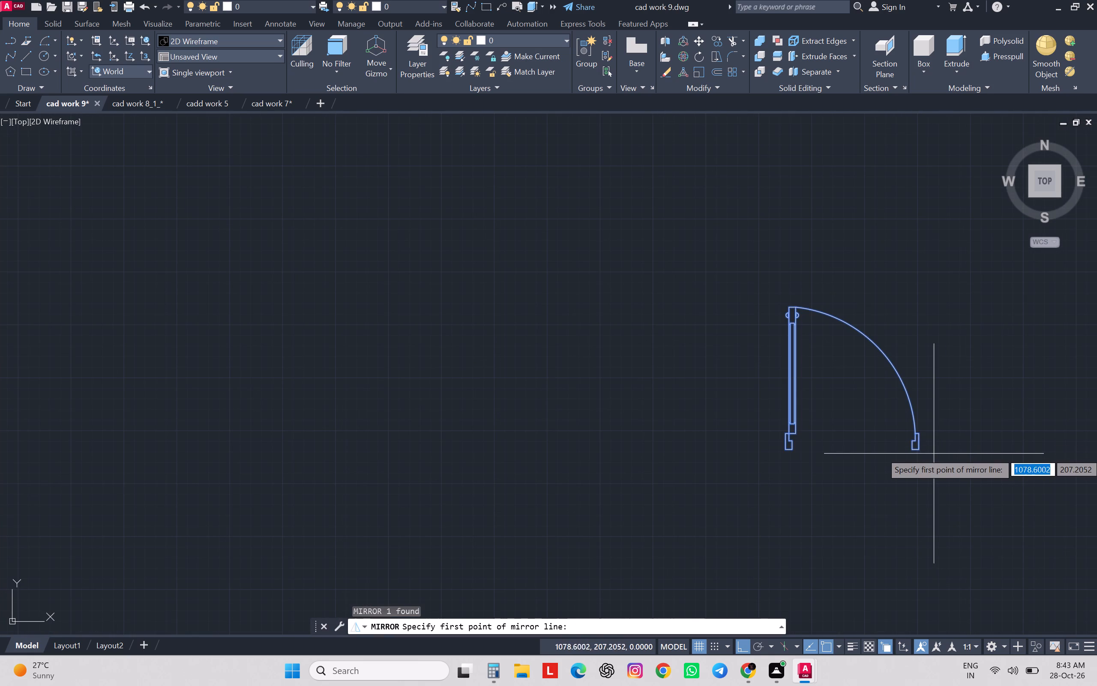
click(922, 449)
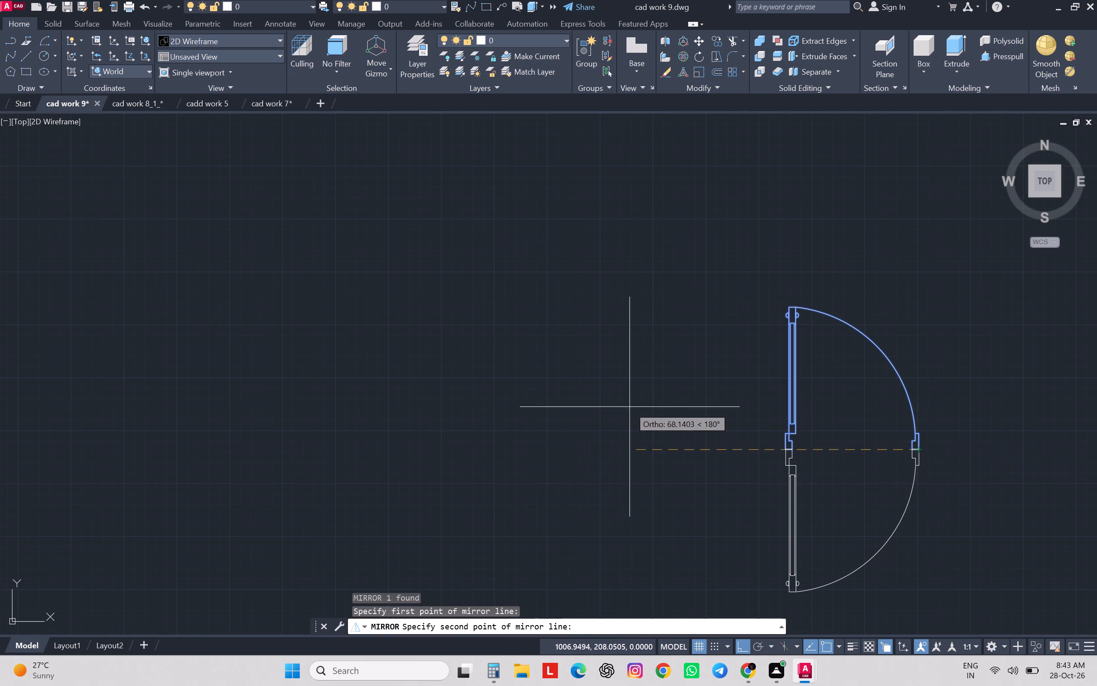
click(791, 236)
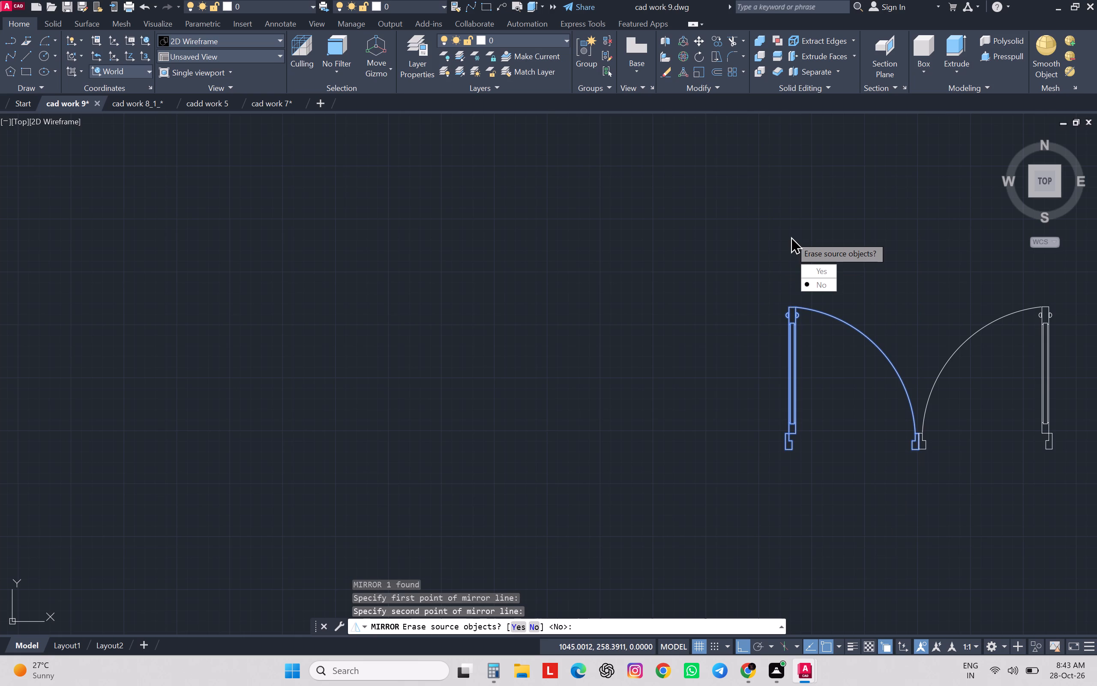
drag(817, 275, 791, 236)
Move the mirrored spare door from its hinge-side outer jamb corner to the lobby-side wall corner, between the toilets, of the remaining toilet opening.
scroll(825, 256, down, 1)
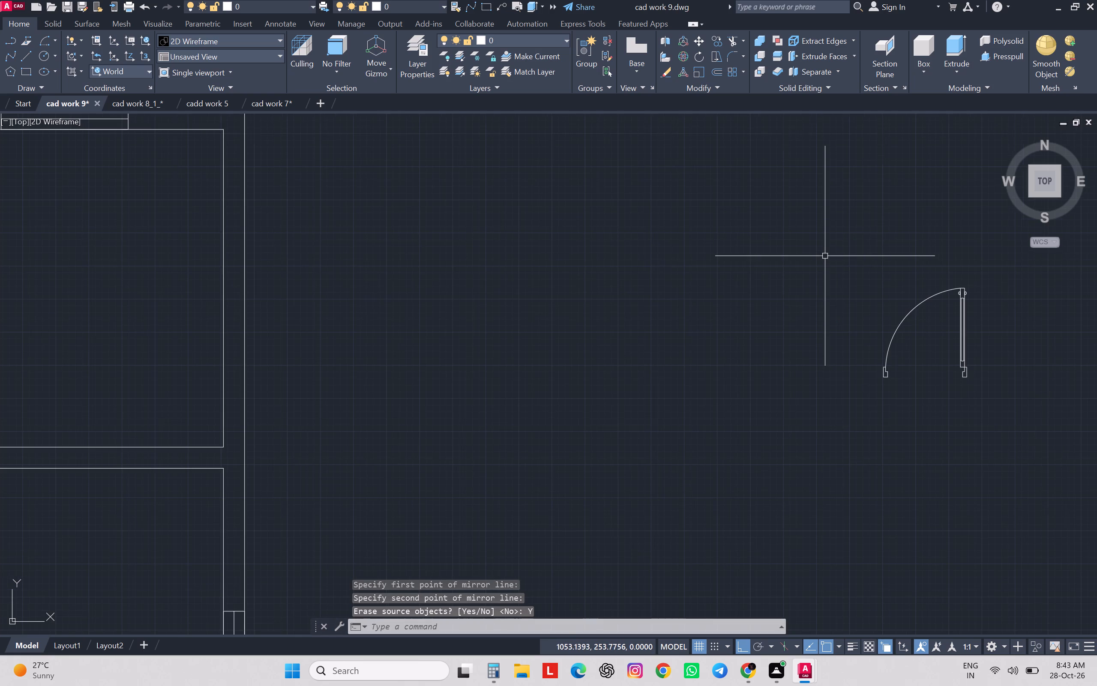
scroll(825, 256, down, 3)
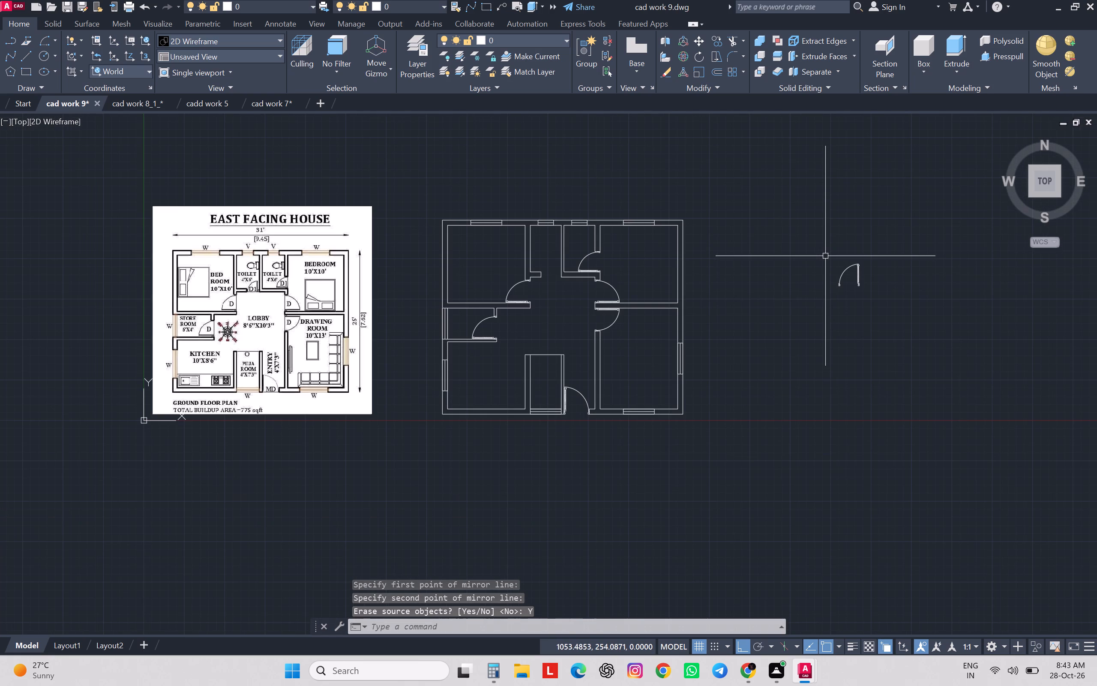
click(885, 262)
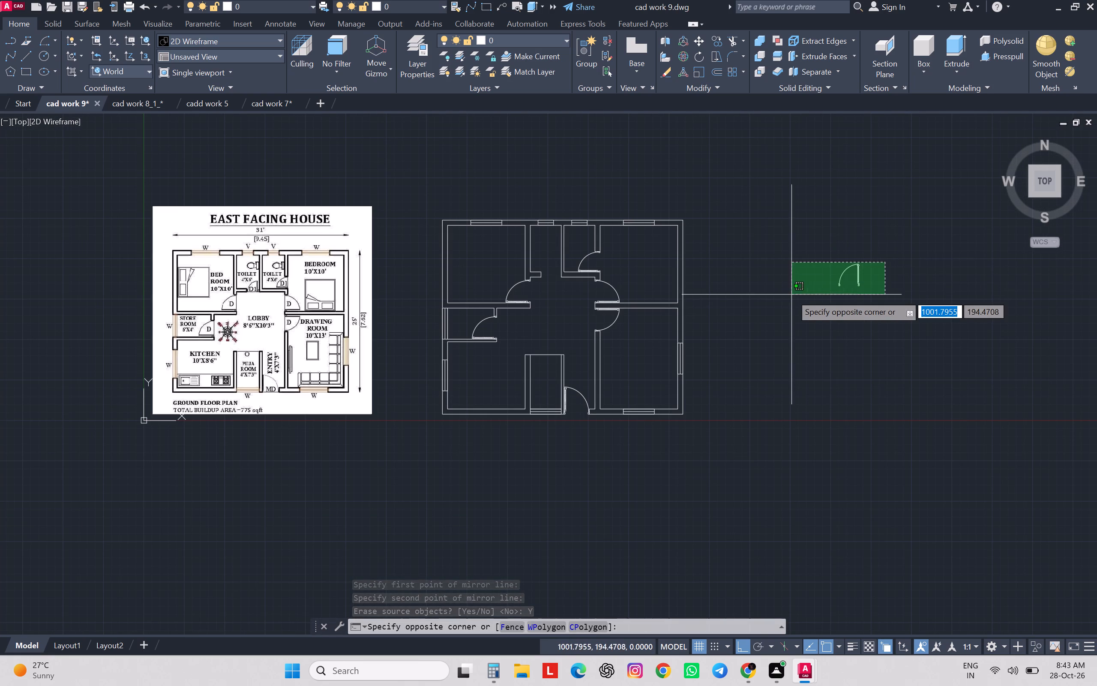
click(814, 293)
key(m)
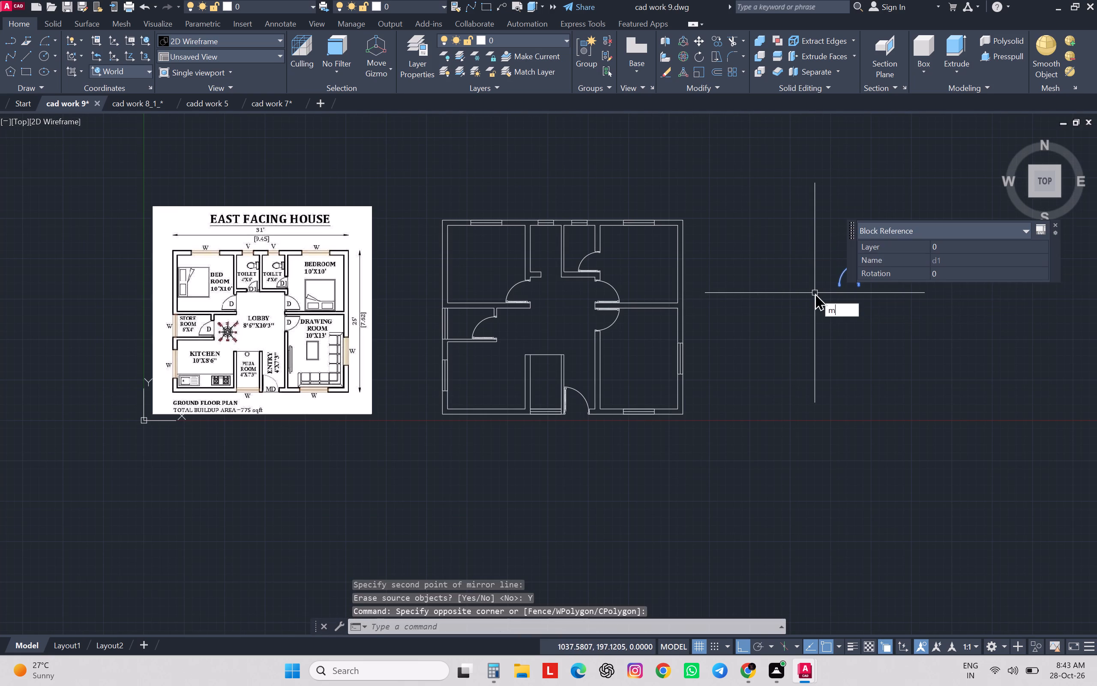
key(Return)
scroll(833, 287, up, 3)
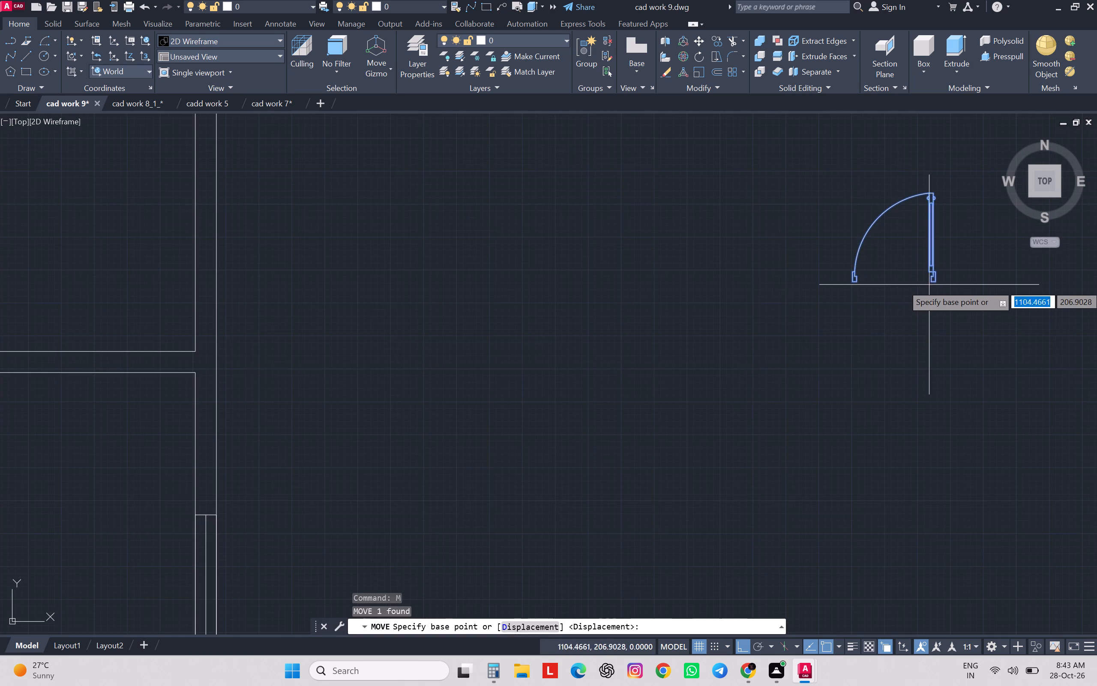
scroll(939, 285, up, 3)
click(925, 274)
scroll(925, 274, down, 5)
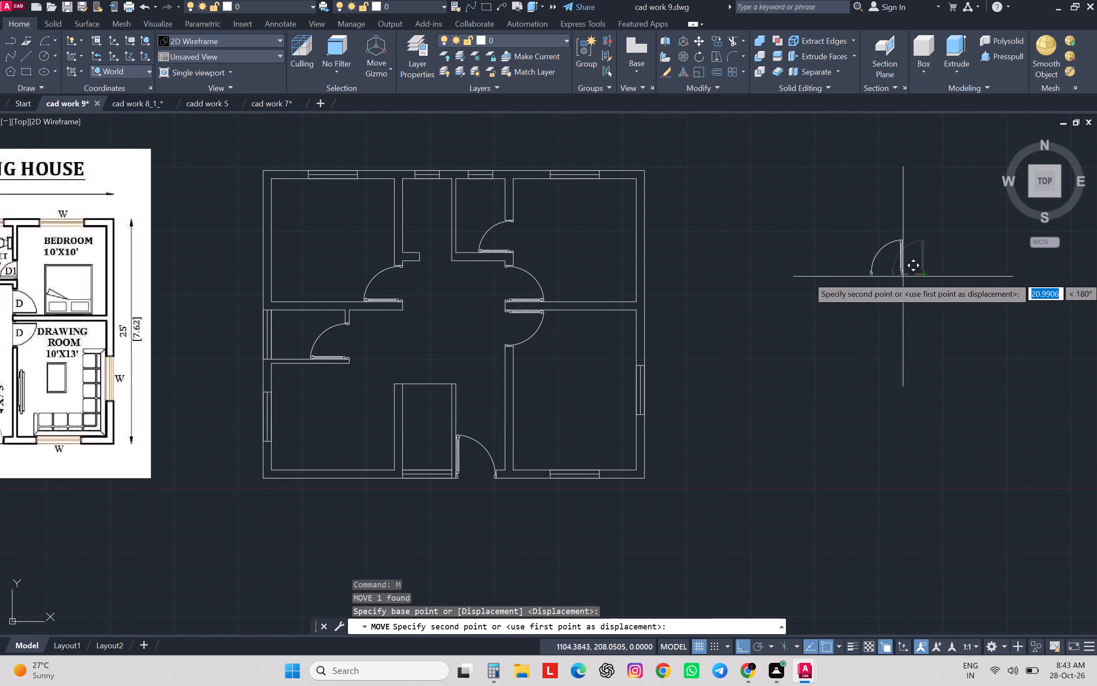
scroll(473, 260, up, 5)
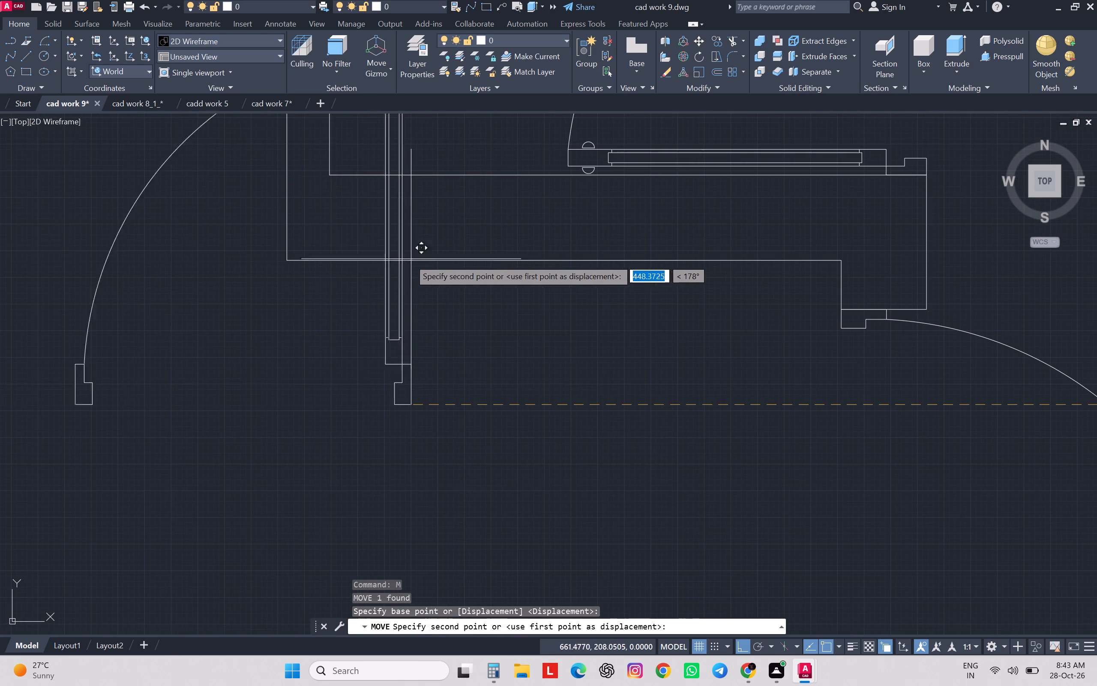
click(292, 254)
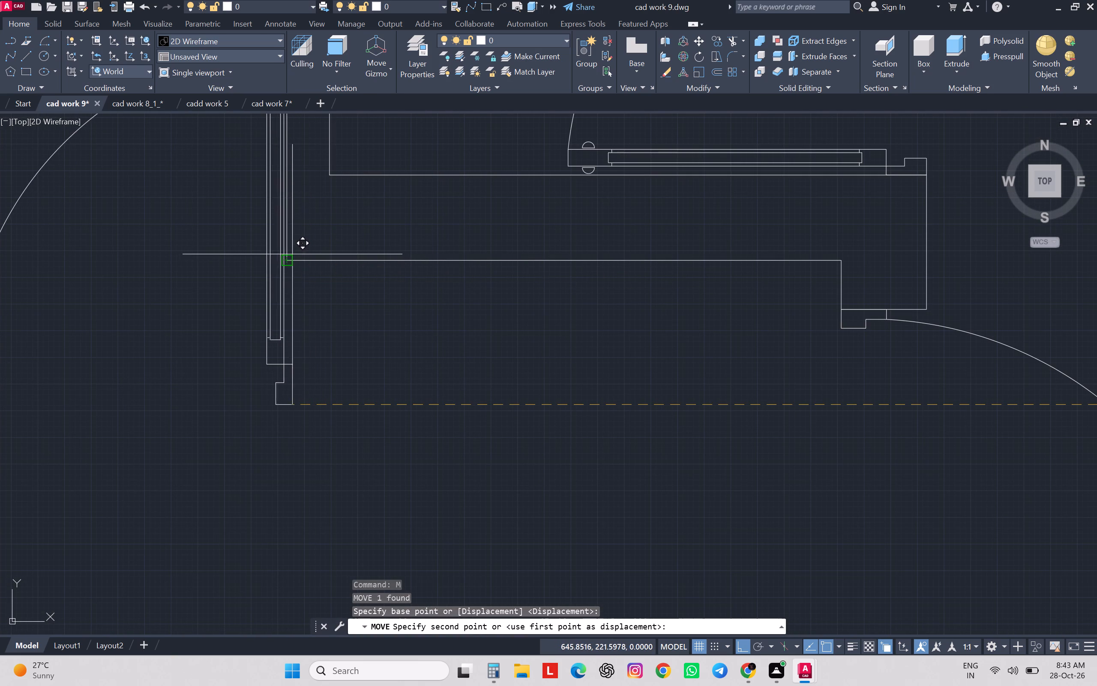
Copy the bed block in Bedroom 1 of the cad work 7 drawing to the clipboard.
scroll(363, 289, down, 3)
scroll(409, 326, down, 4)
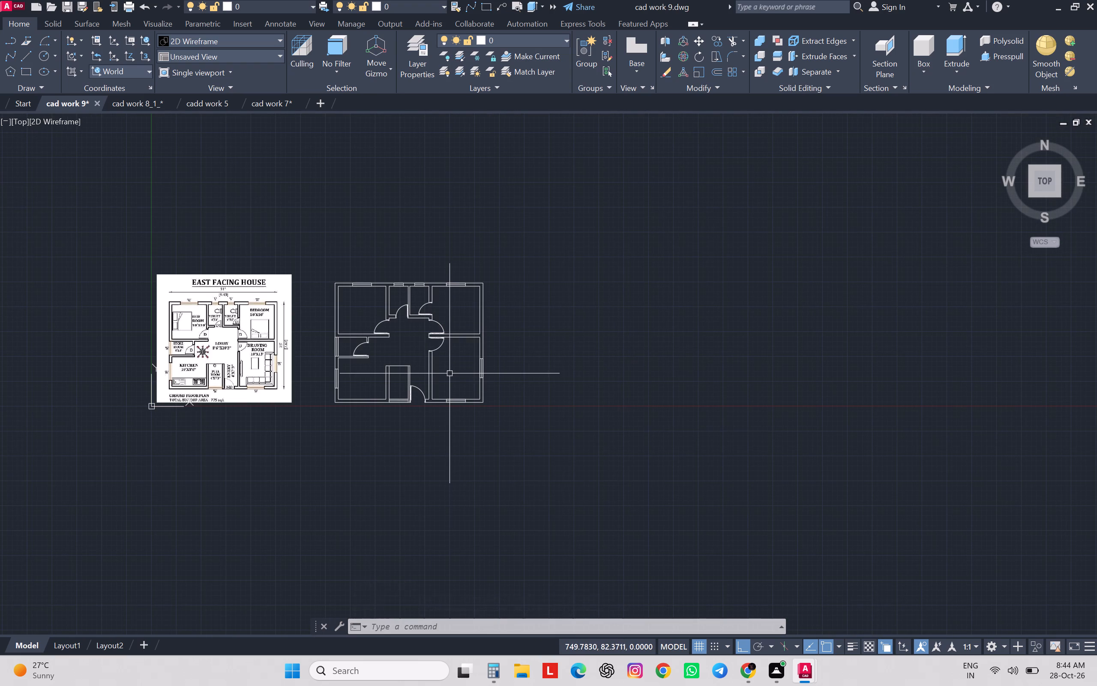
click(280, 107)
scroll(441, 254, down, 2)
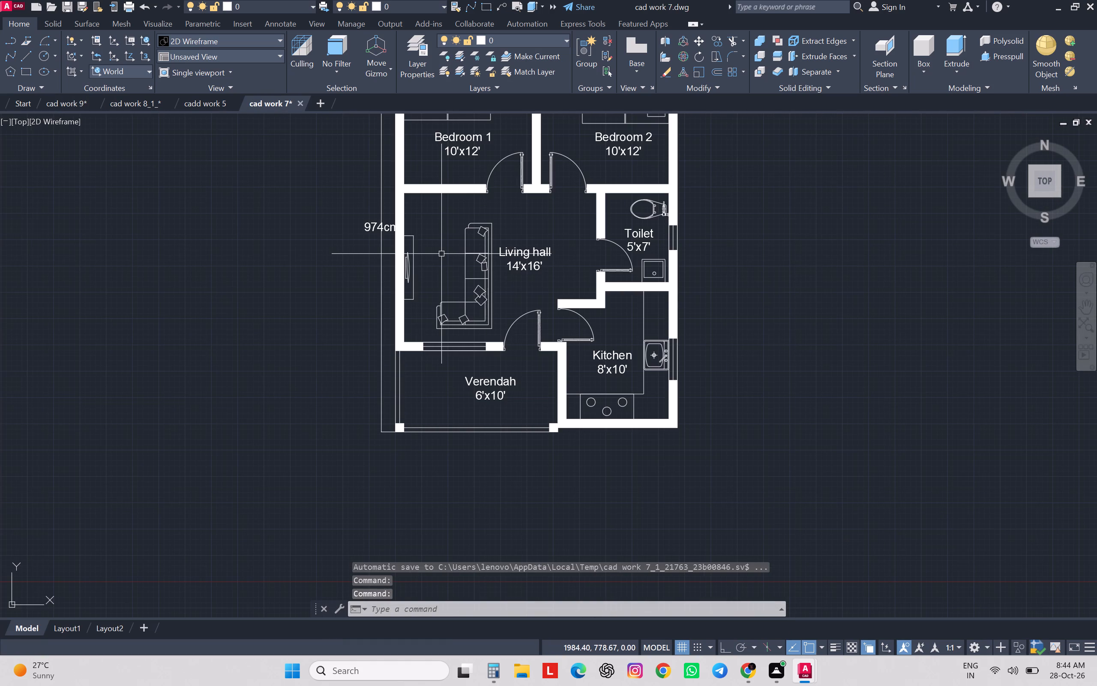
middle_drag(441, 254, 461, 366)
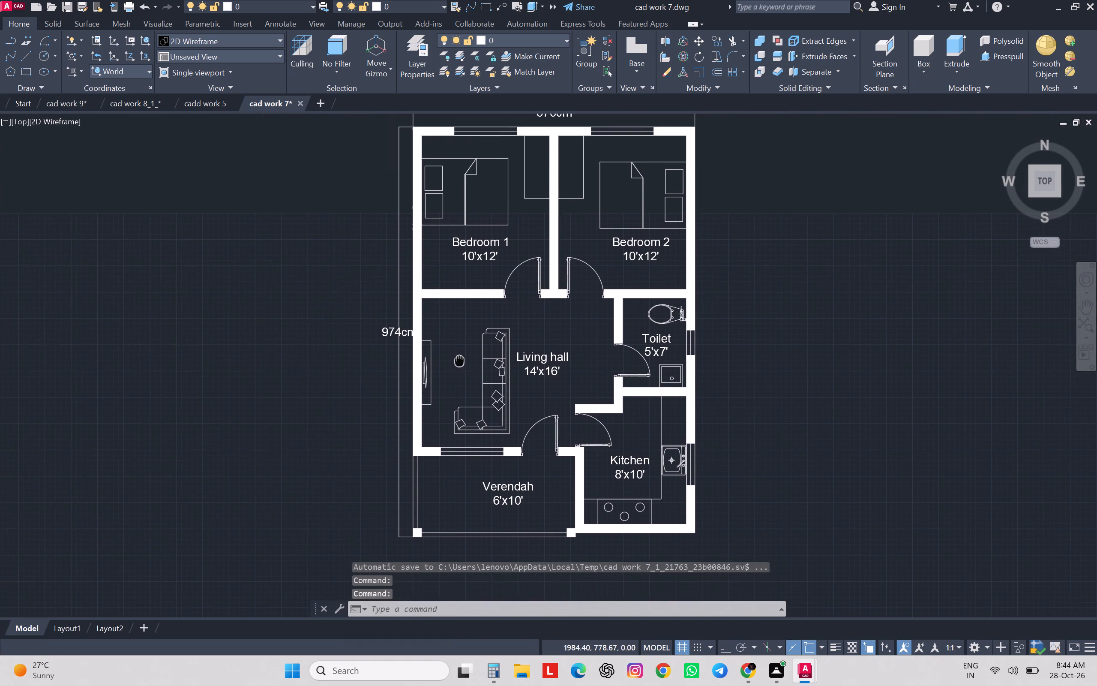
middle_drag(461, 366, 462, 376)
click(516, 173)
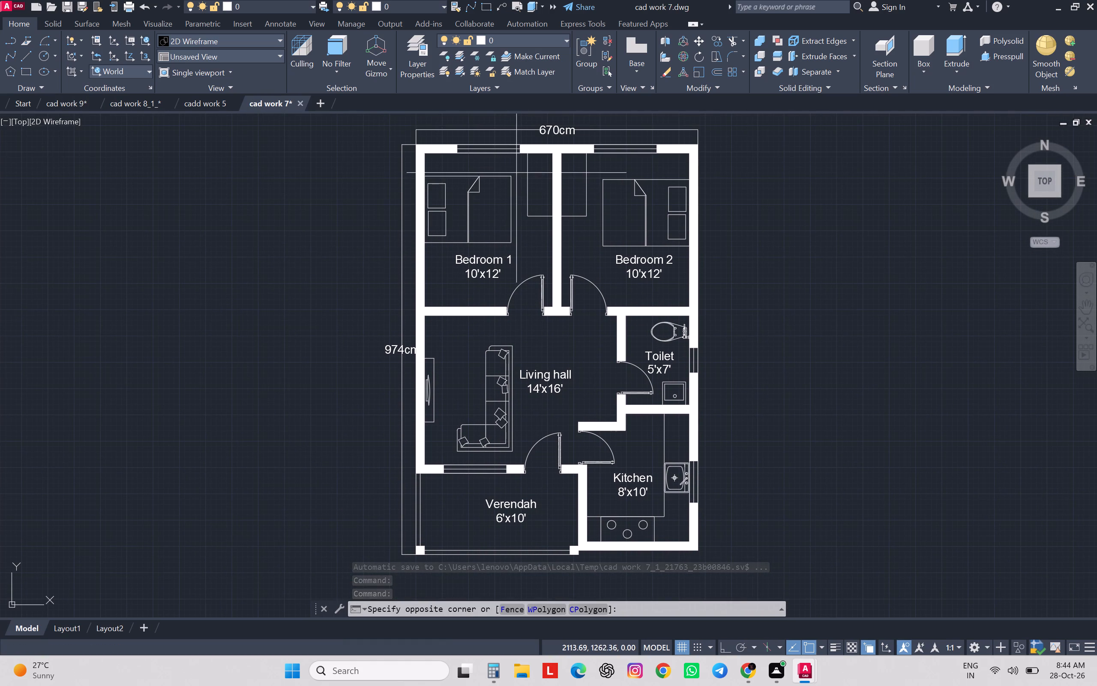
click(433, 265)
key(Escape)
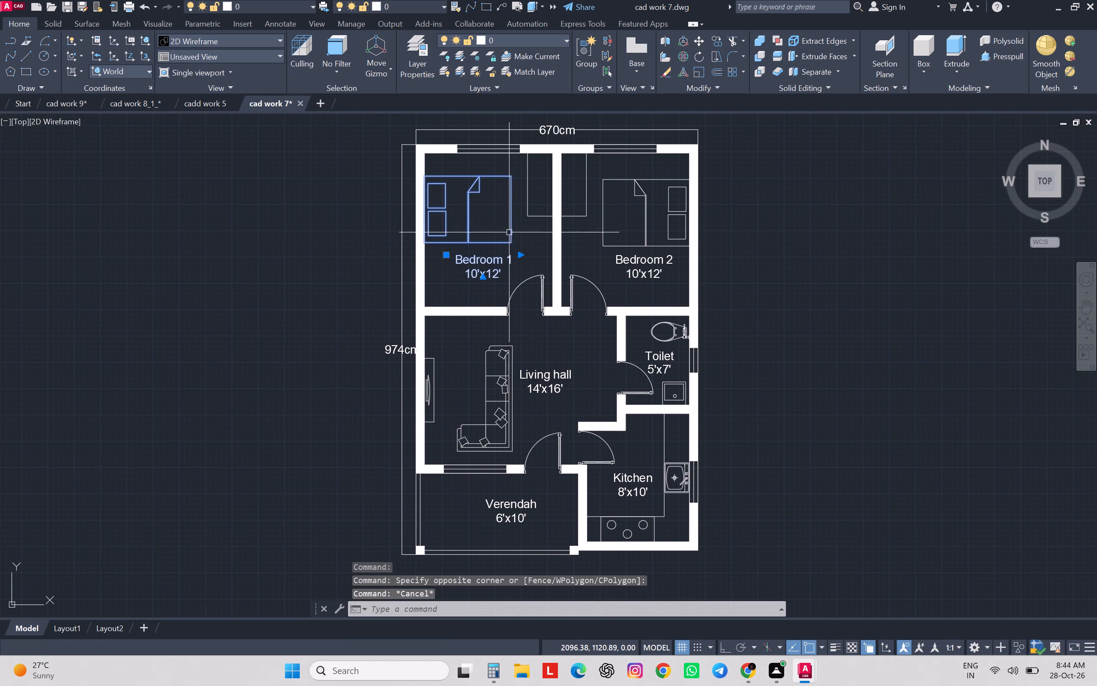
click(501, 169)
click(474, 187)
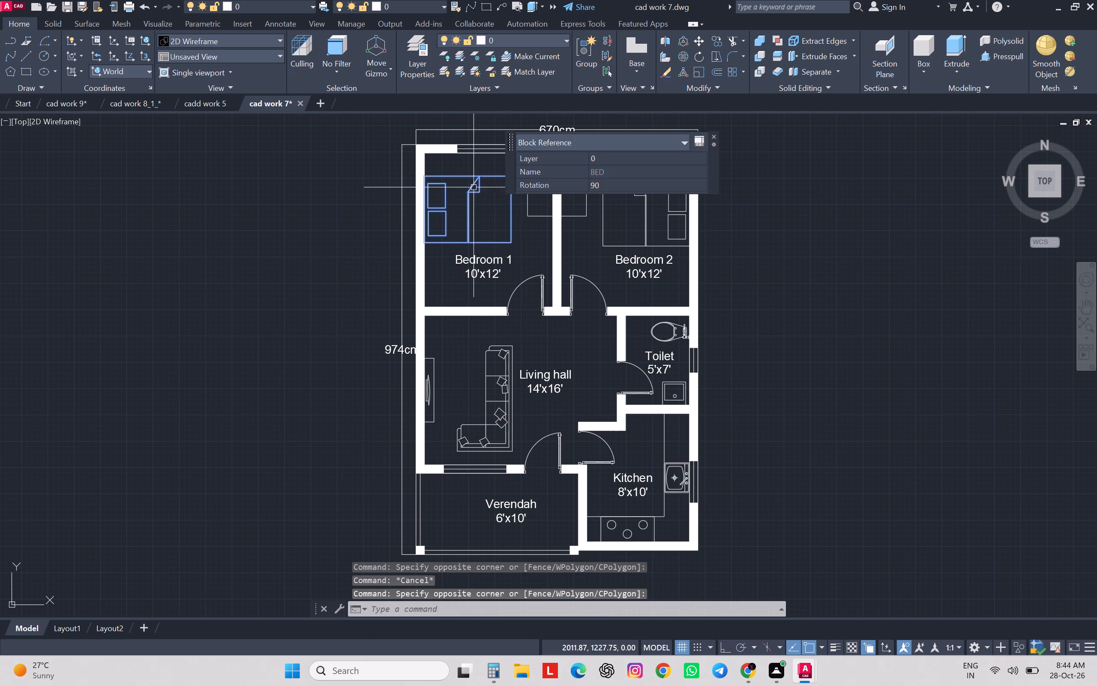
key(ctrl+c)
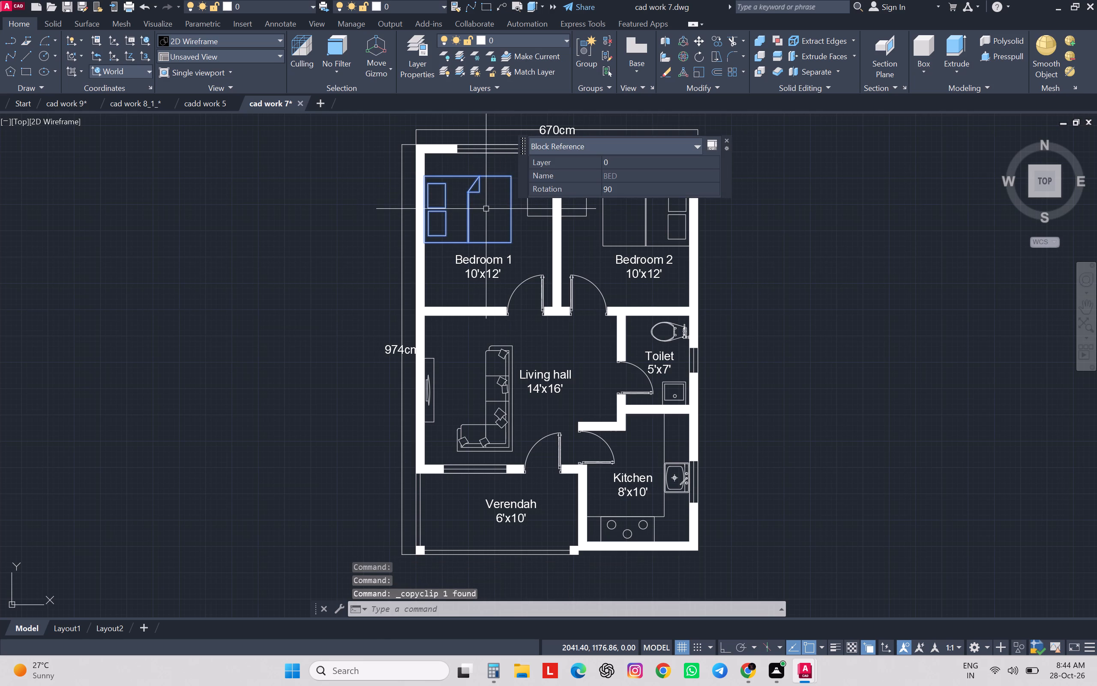
Paste the bed block into the cad work 9 drawing, in the empty area beside the drawing room's outer wall.
click(67, 104)
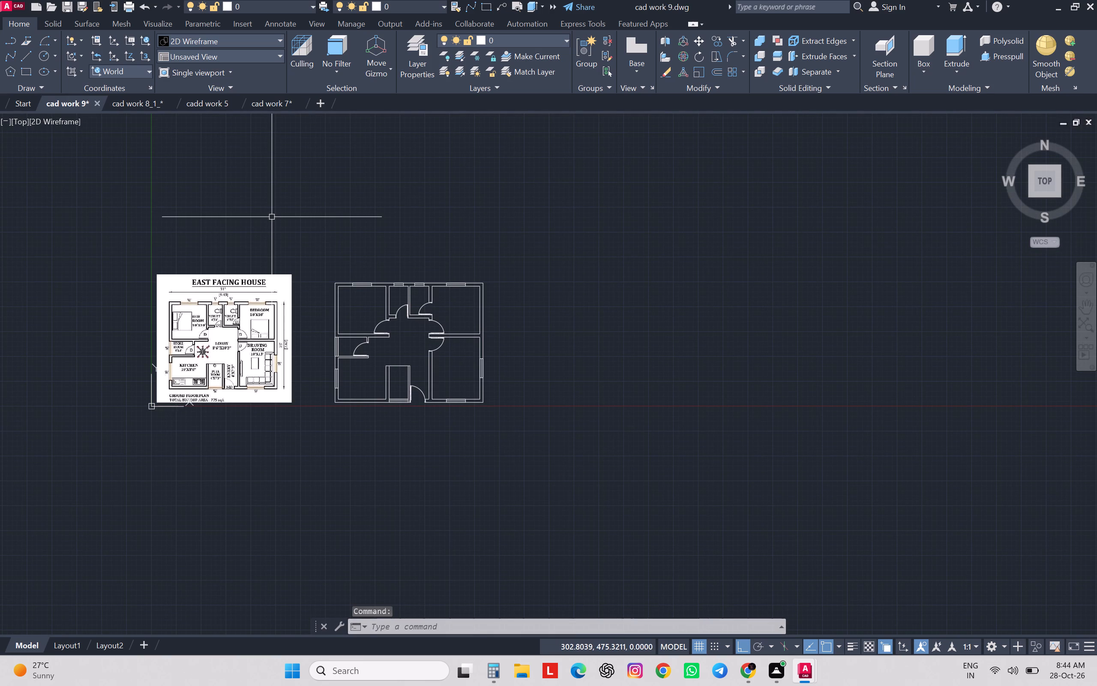
key(ctrl+v)
click(527, 361)
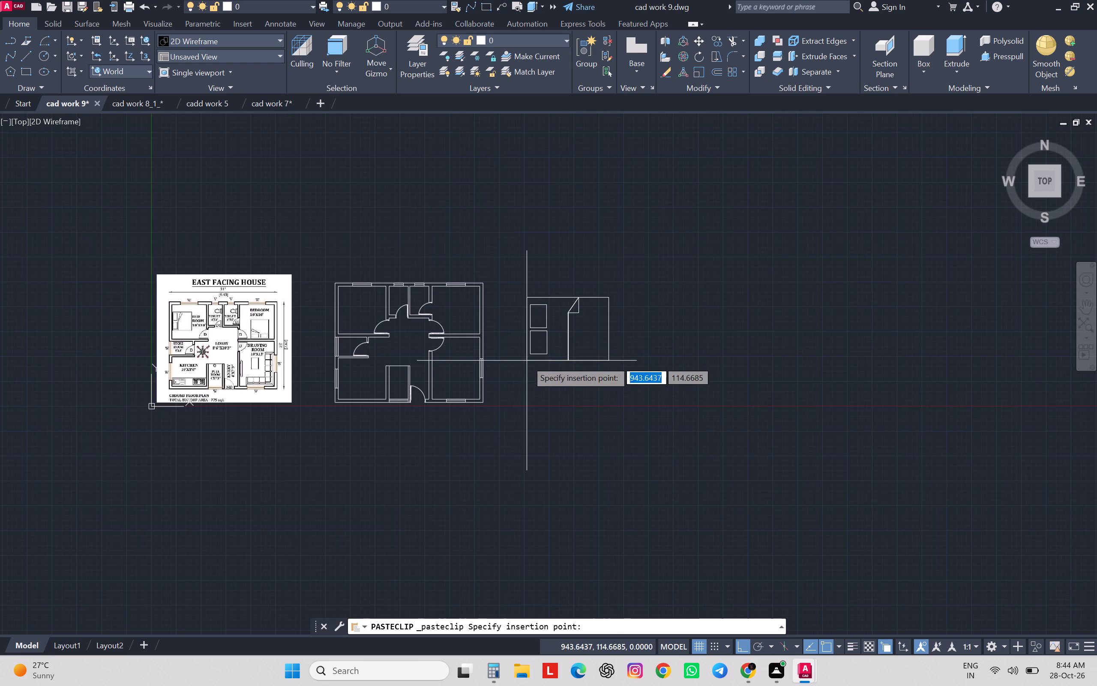
key(Escape)
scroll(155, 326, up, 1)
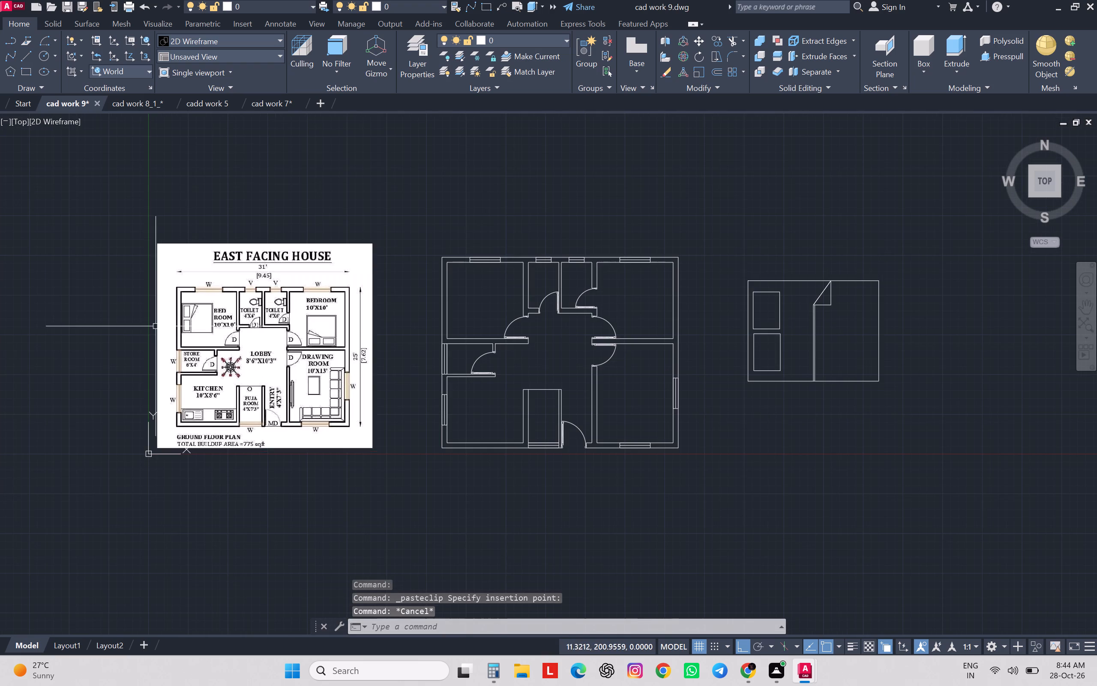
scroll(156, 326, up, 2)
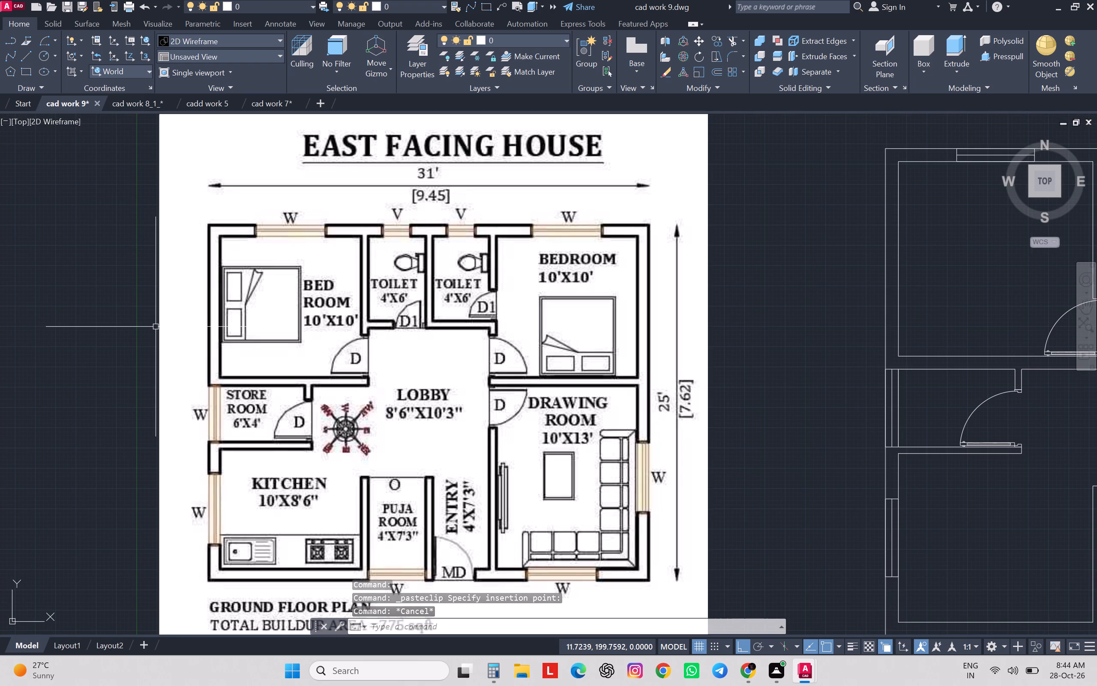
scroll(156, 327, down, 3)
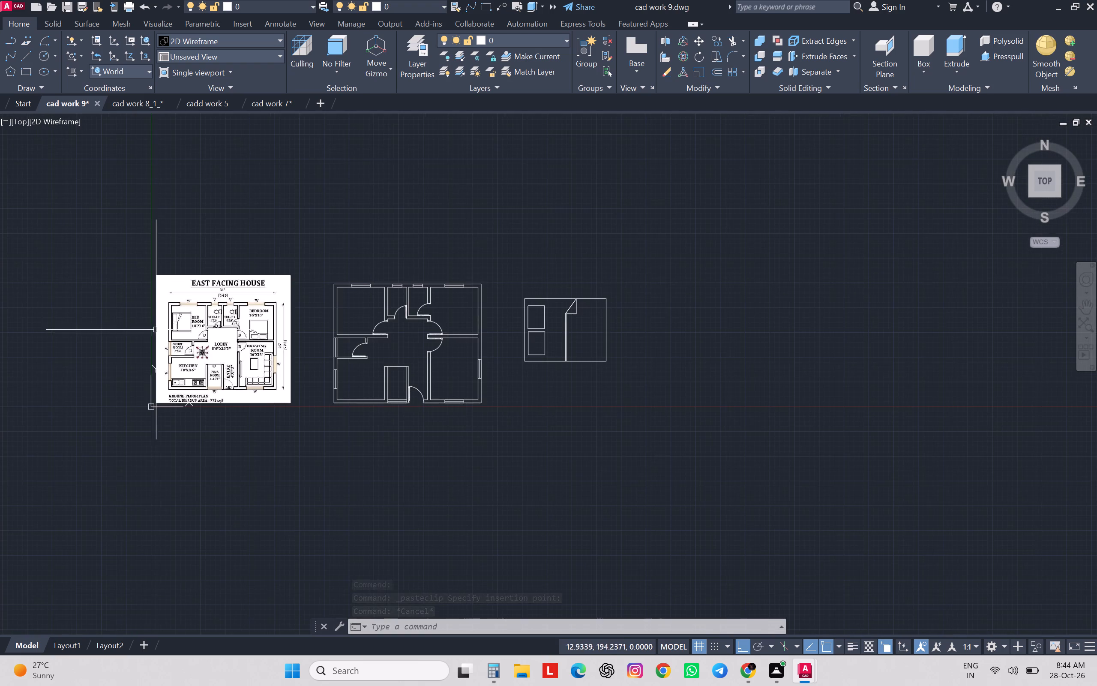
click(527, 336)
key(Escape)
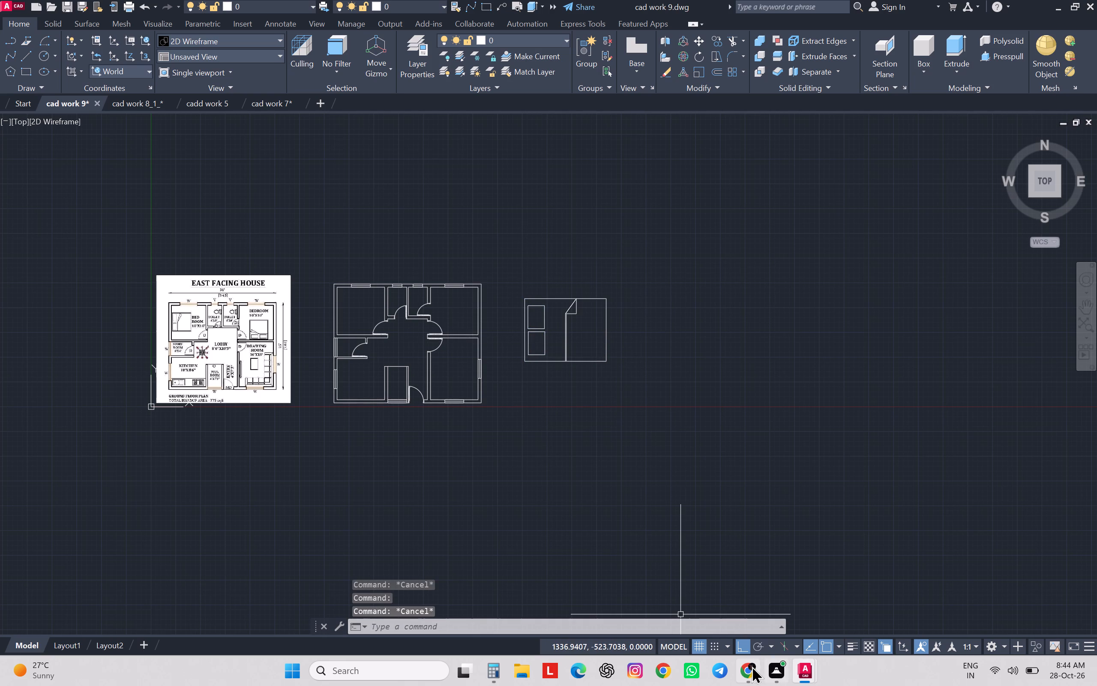
Switch to Chrome and convert 158 centimetres to inches with the Google length converter.
click(759, 634)
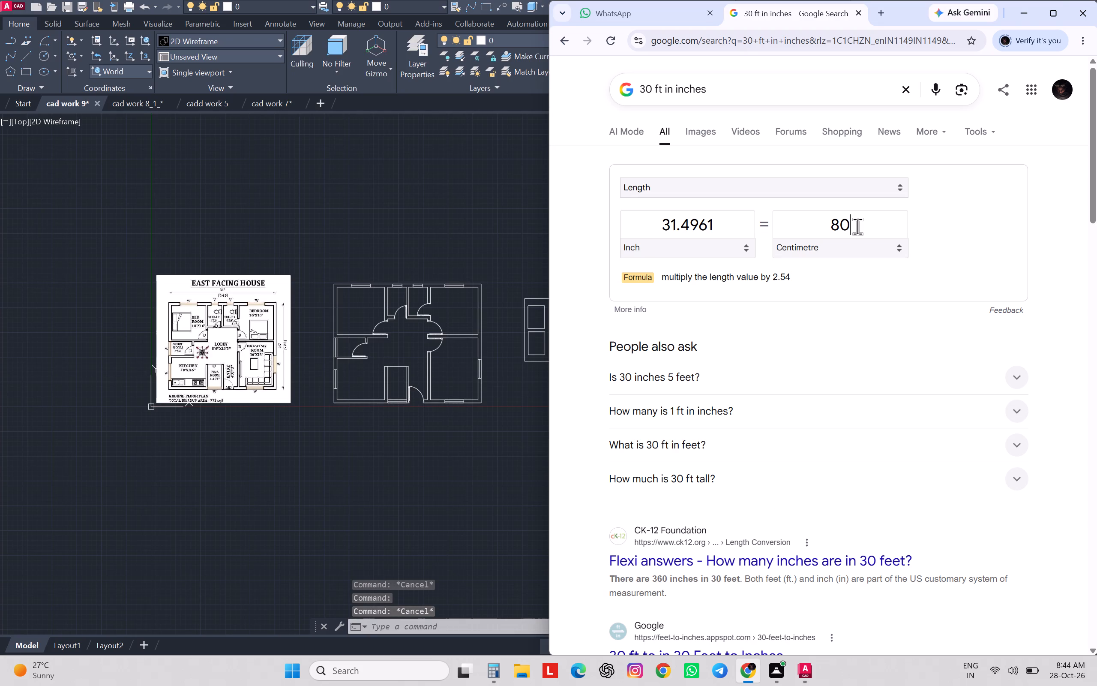
drag(857, 226, 788, 222)
text(158)
key(Return)
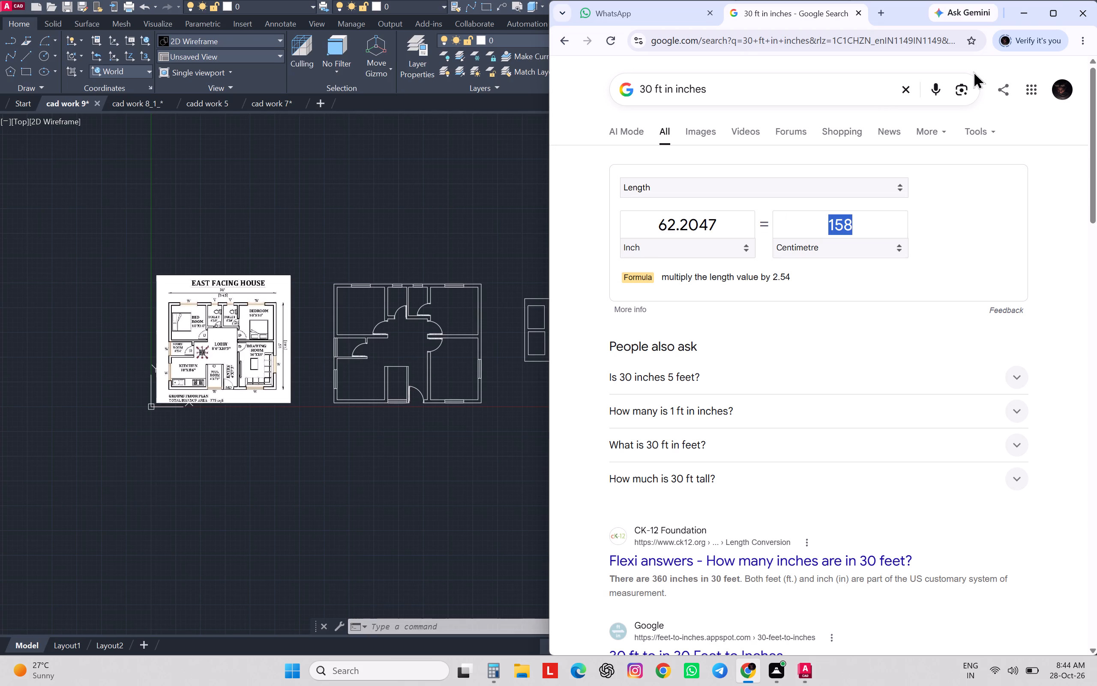
click(1015, 15)
Check the pasted bed block's width along its headboard edge with a temporary aligned dimension.
scroll(581, 352, up, 2)
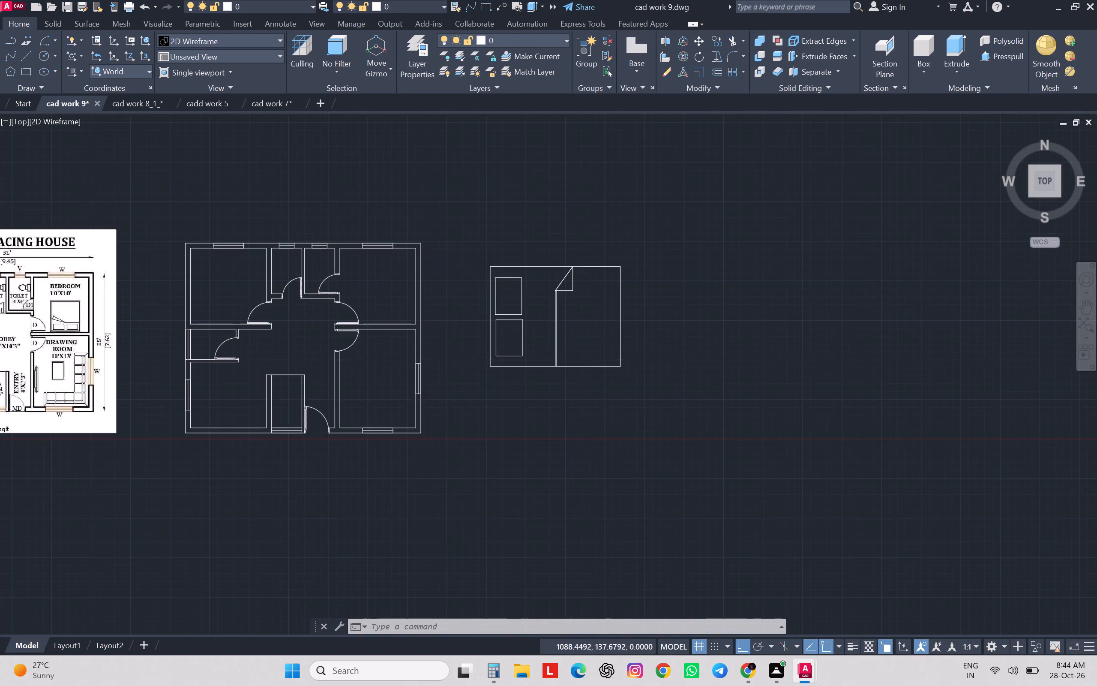
key(d)
text(a)
key(space)
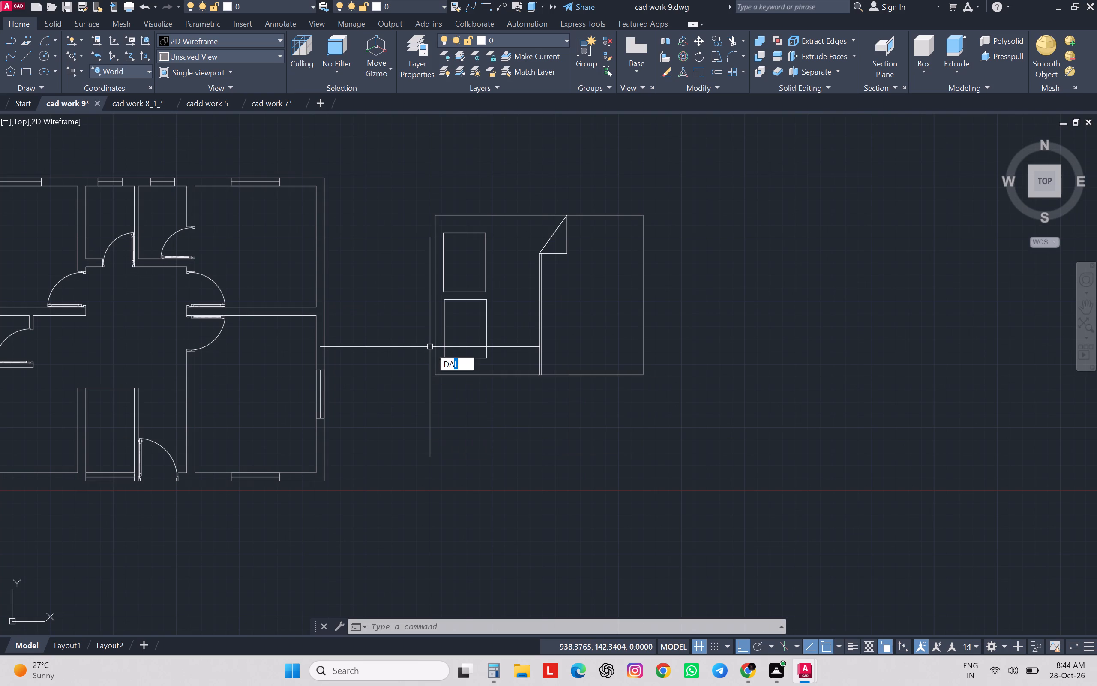
click(435, 219)
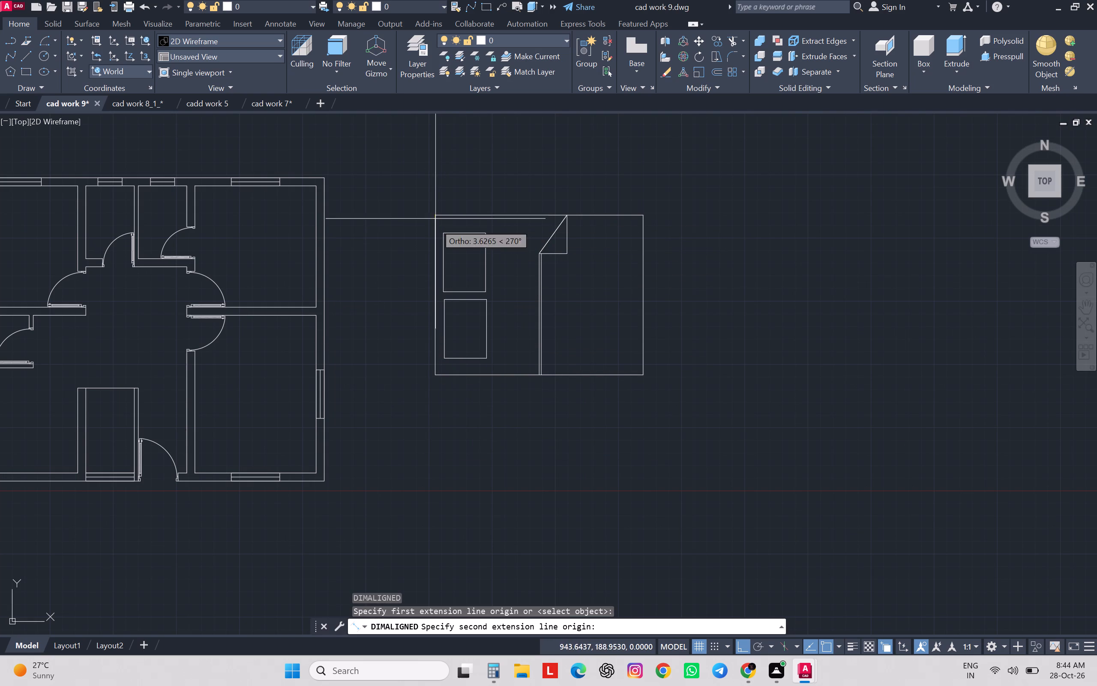
click(432, 374)
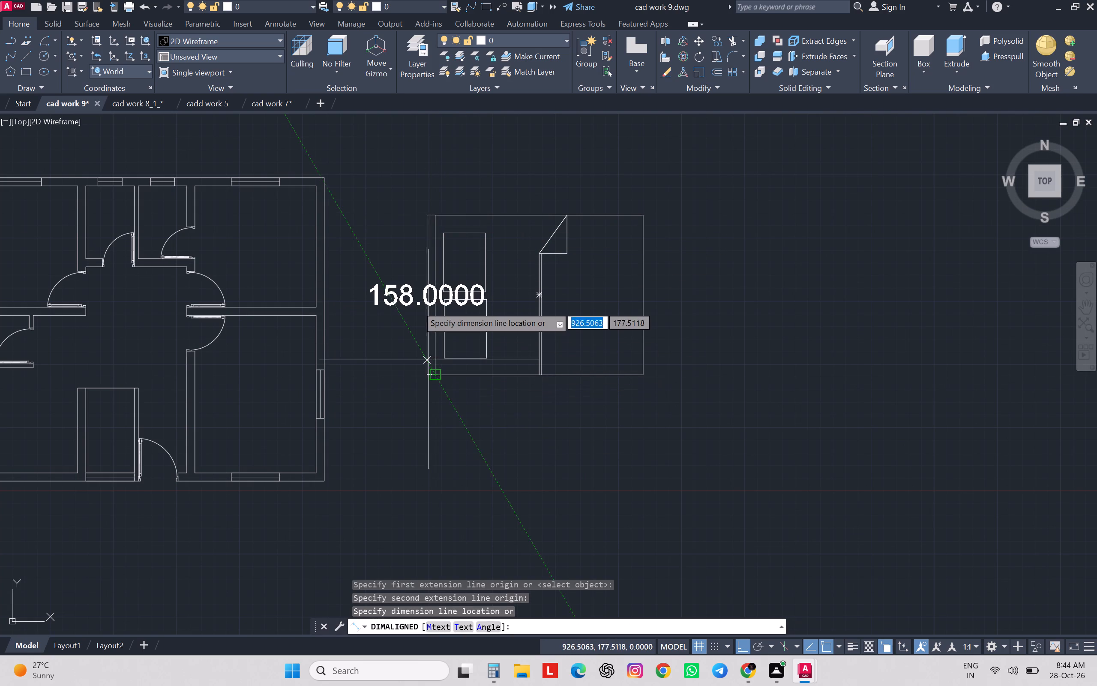
key(Escape)
Scale the pasted bed block by reference from 158 to 62, based at its lower headboard corner.
scroll(416, 305, down, 1)
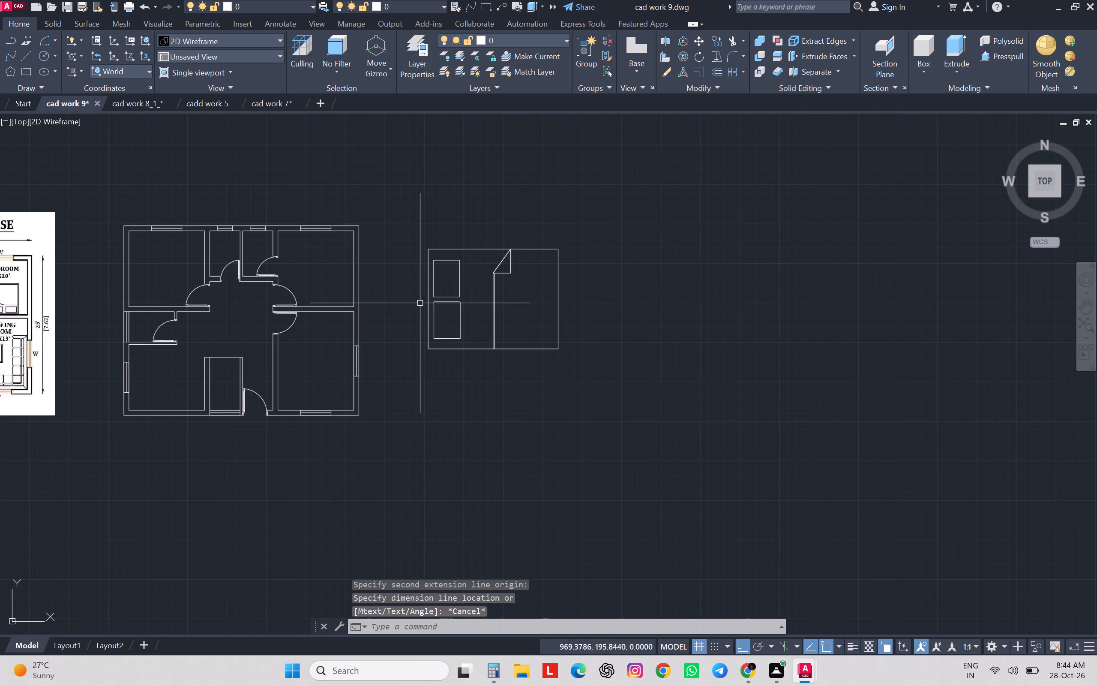
click(676, 225)
click(433, 409)
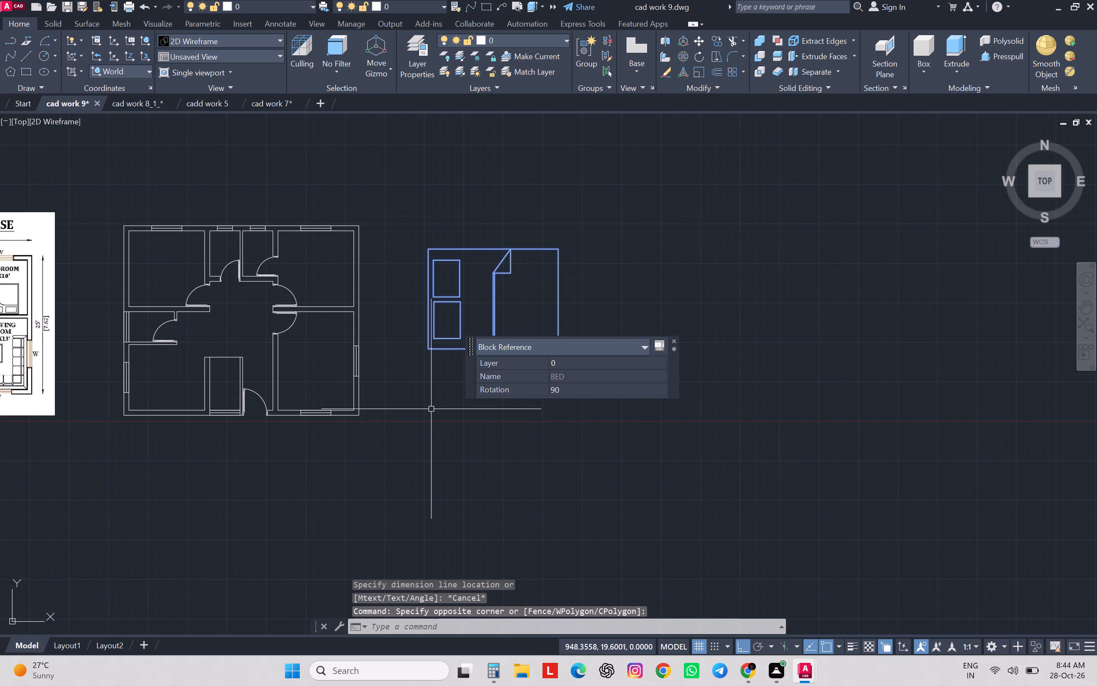
text(sc)
key(space)
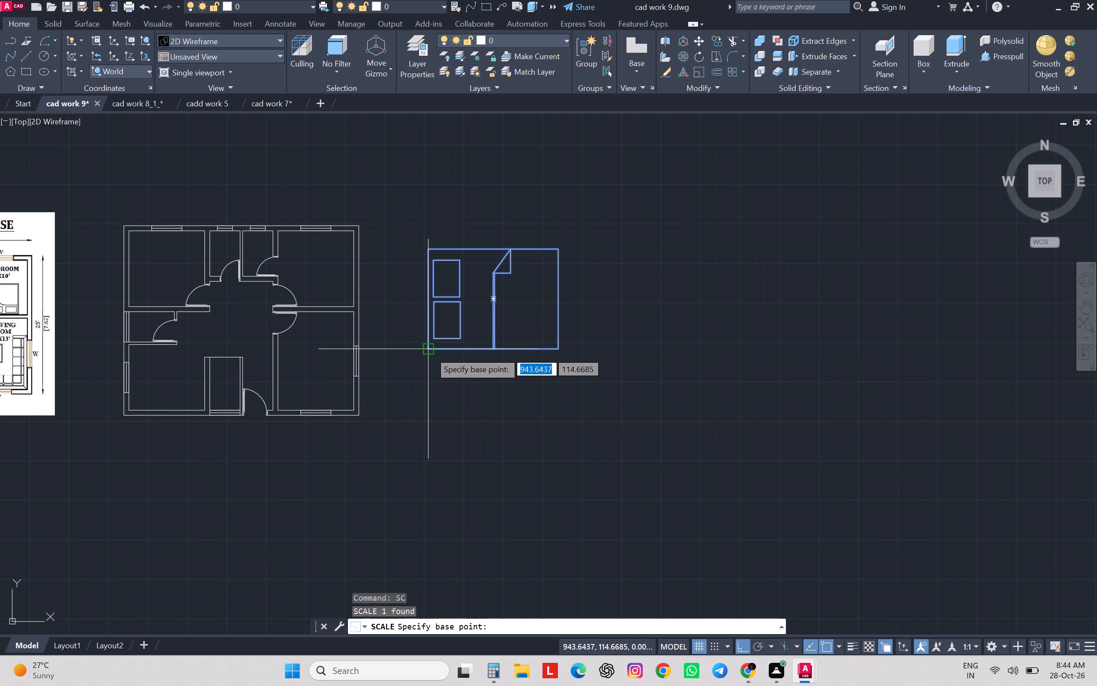
click(430, 352)
key(r)
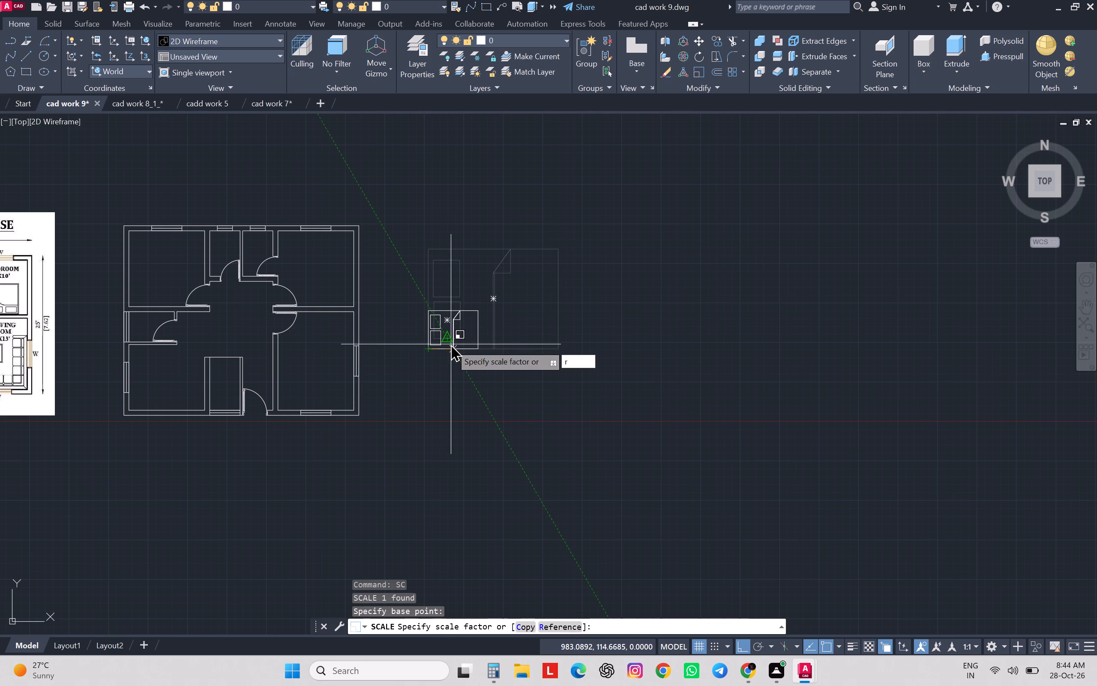
key(space)
text(158)
key(Return)
text(62)
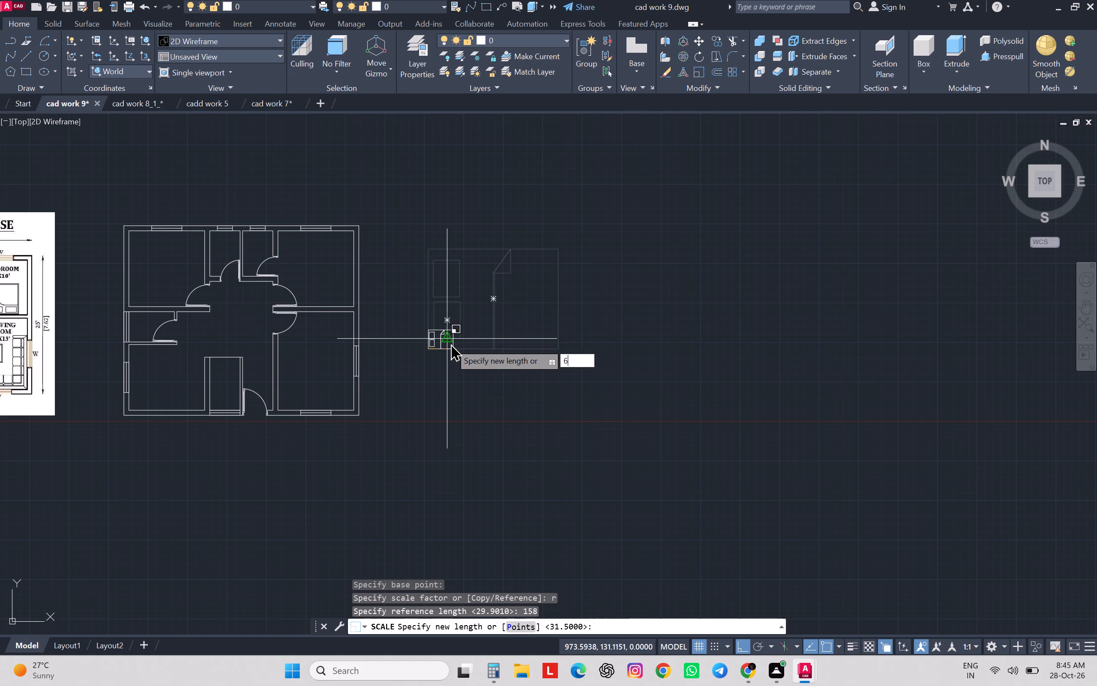
key(Return)
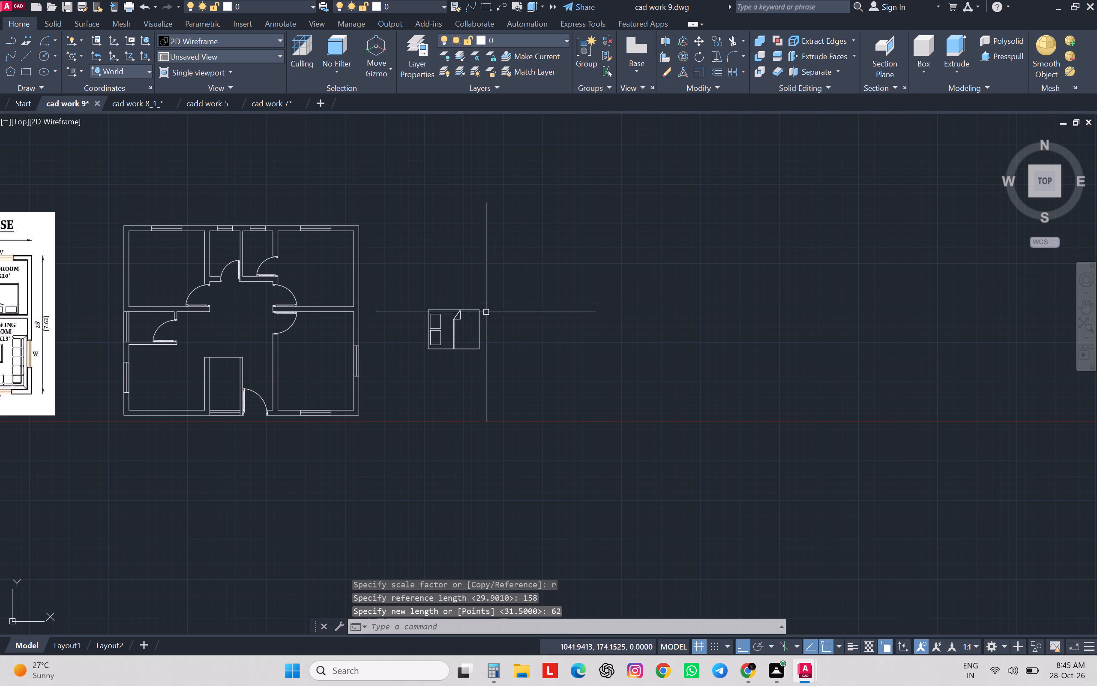
Copy the bed by its headboard midpoint into the northwest bedroom, with the headboard against the west outer wall's inner face.
click(503, 294)
click(441, 355)
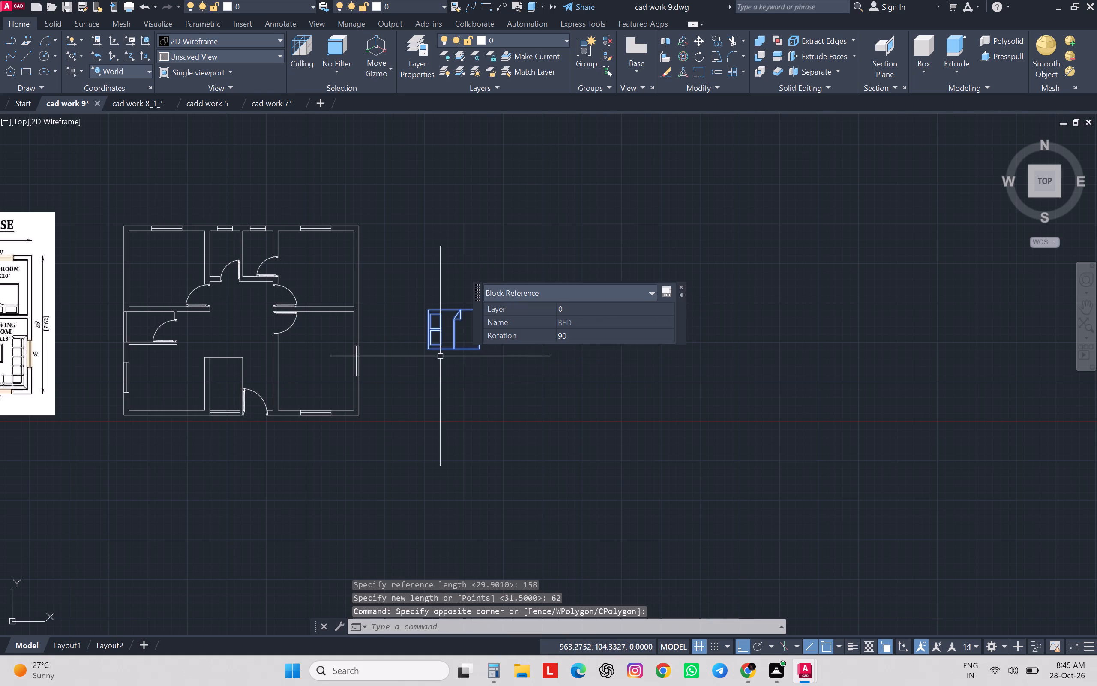
key(c)
key(o)
key(Return)
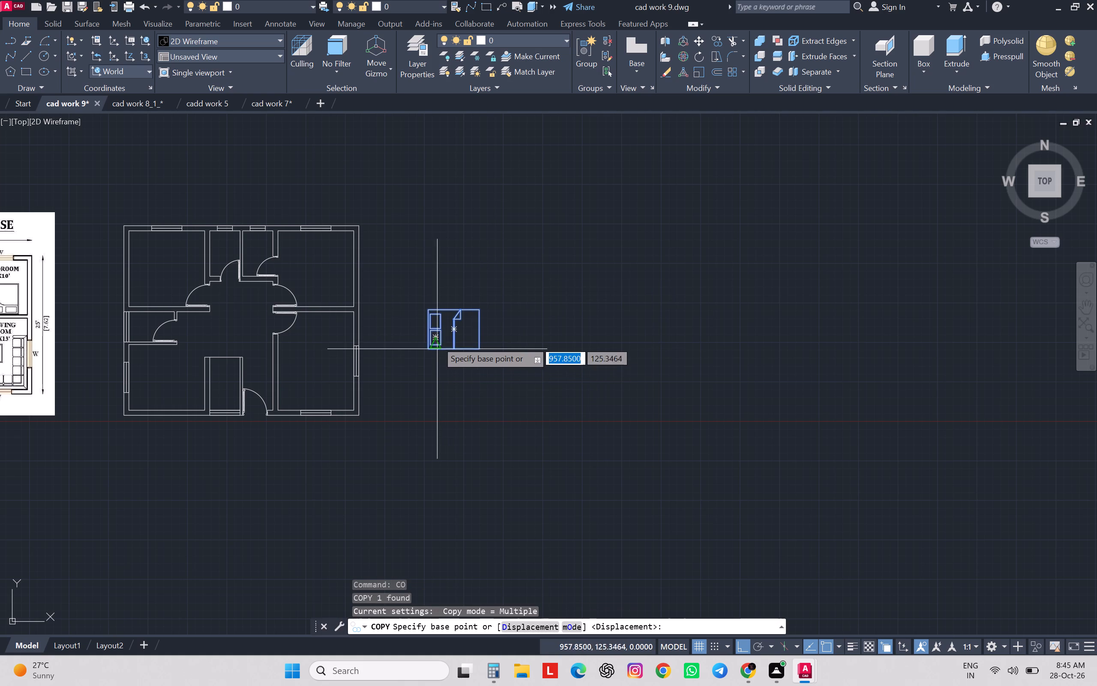
scroll(437, 339, up, 3)
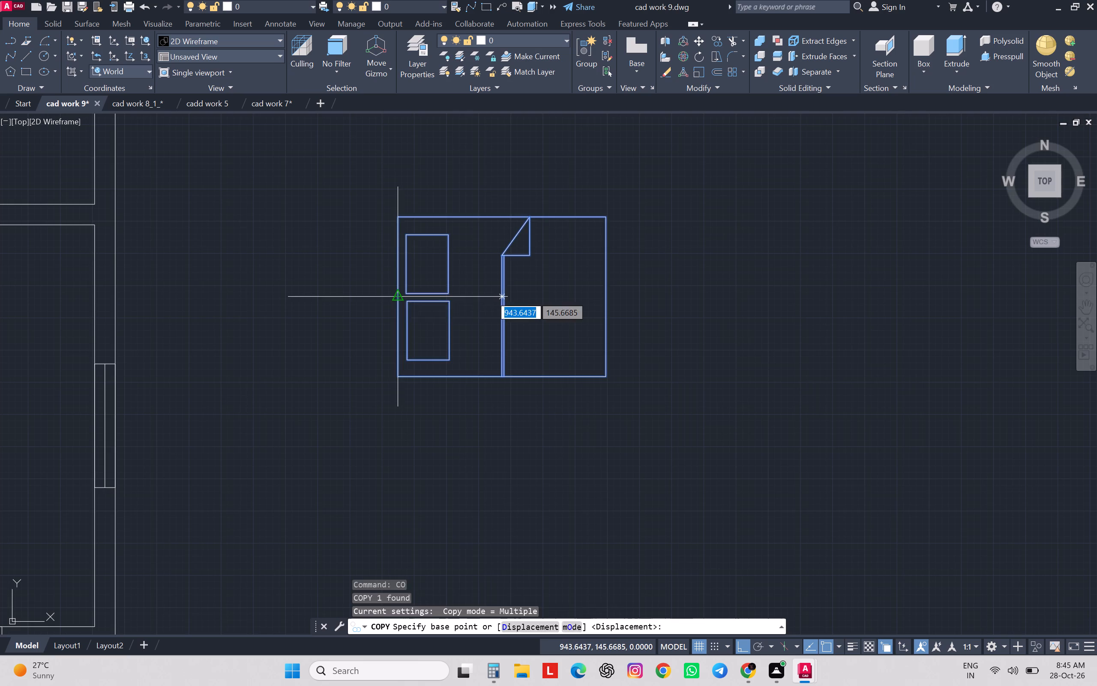
click(393, 295)
scroll(393, 295, down, 4)
scroll(201, 240, up, 4)
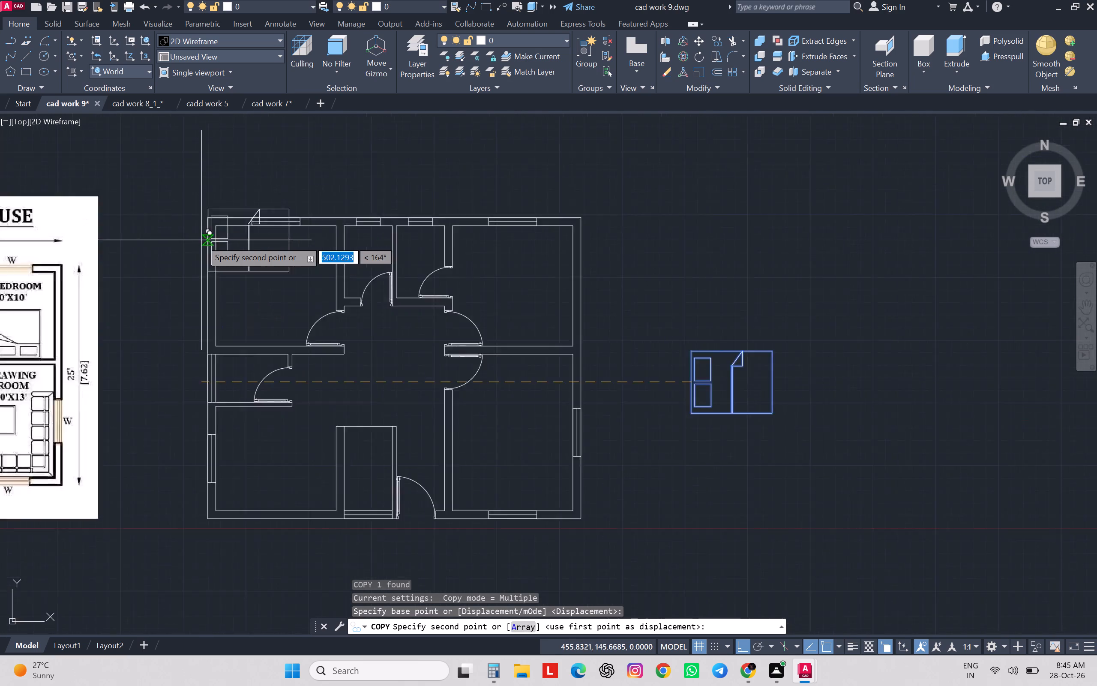
scroll(201, 240, up, 1)
scroll(262, 348, down, 2)
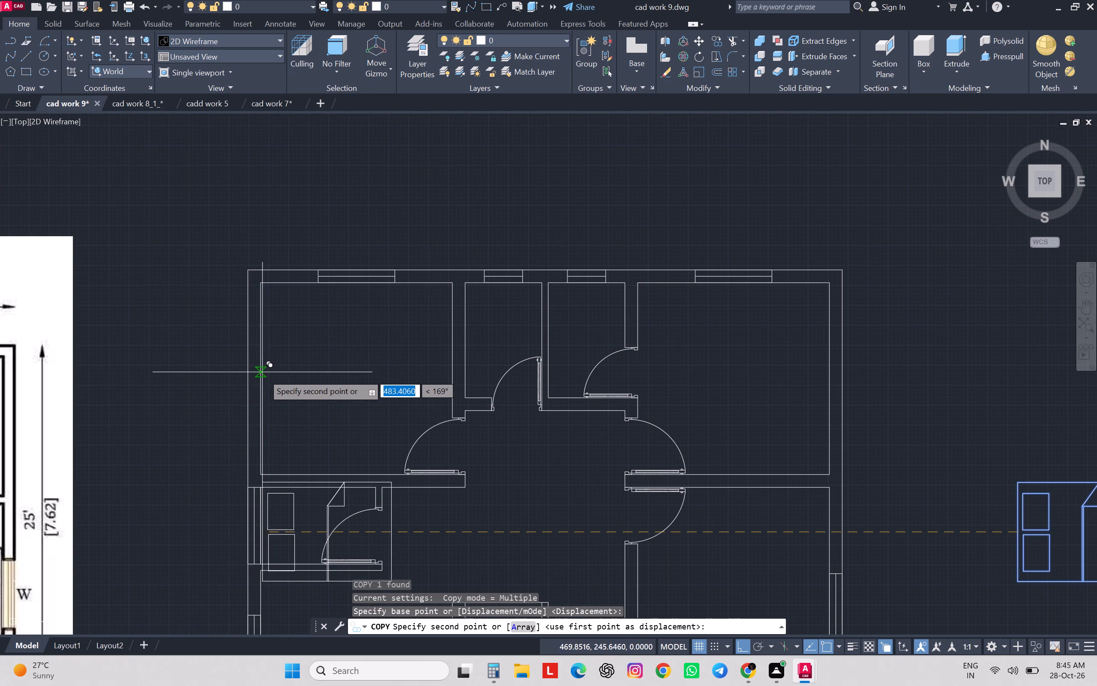
click(264, 377)
scroll(381, 345, down, 2)
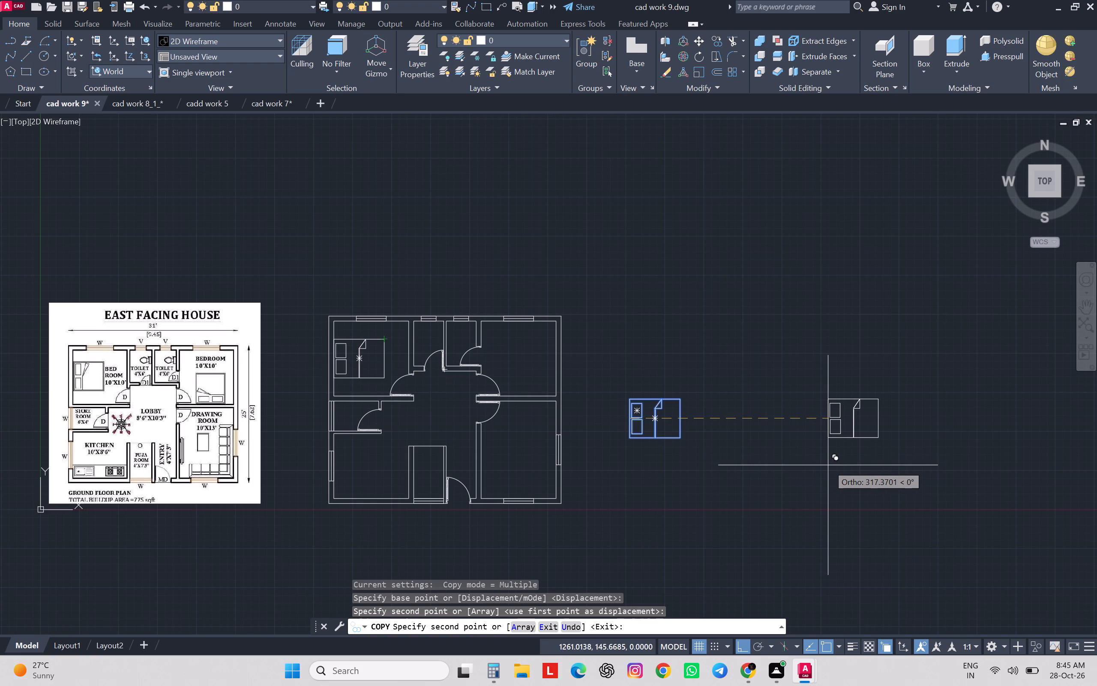
key(Escape)
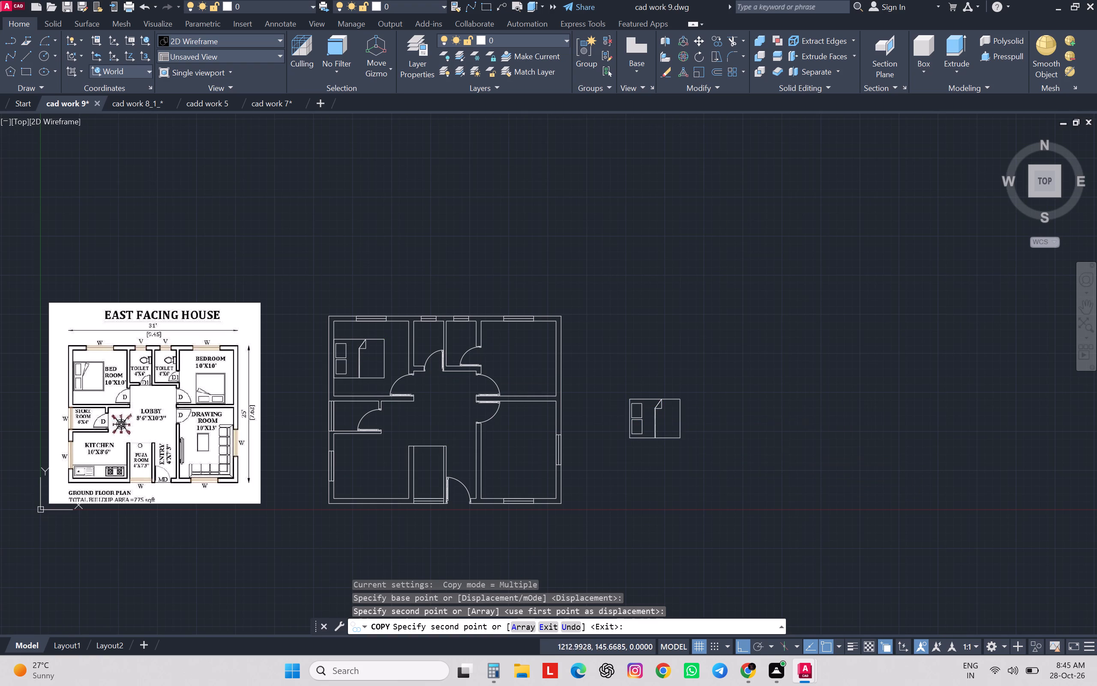
Rotate the bed outside the plan 90° counterclockwise about its headboard midpoint, so the pillows point south.
click(752, 353)
click(648, 462)
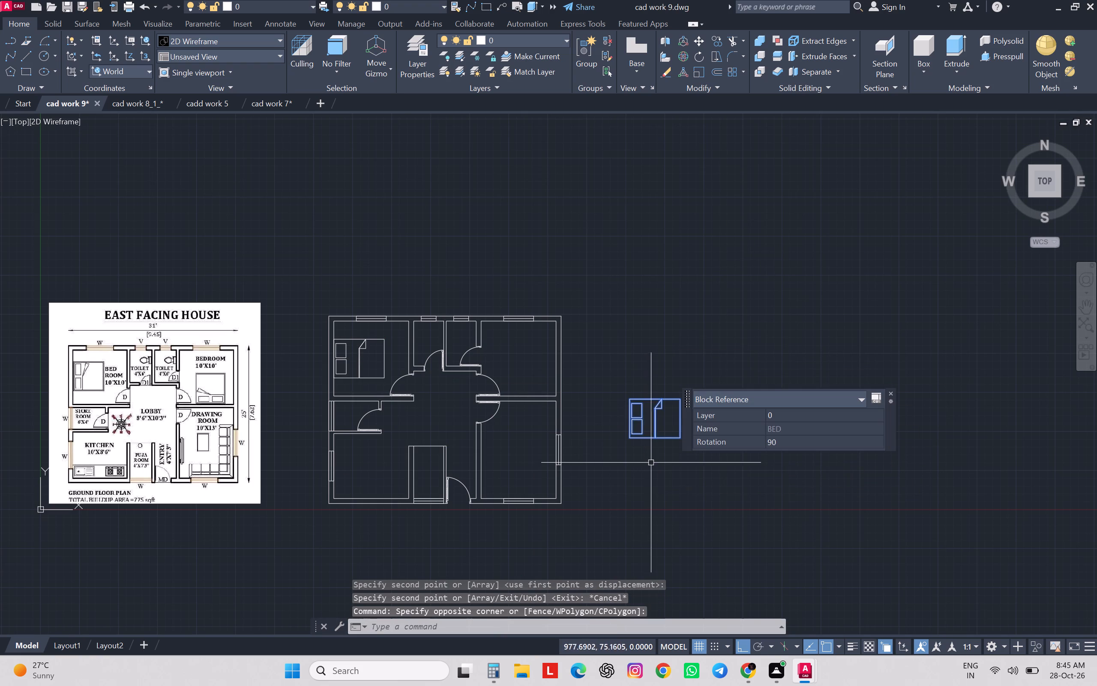
key(r)
key(o)
key(Return)
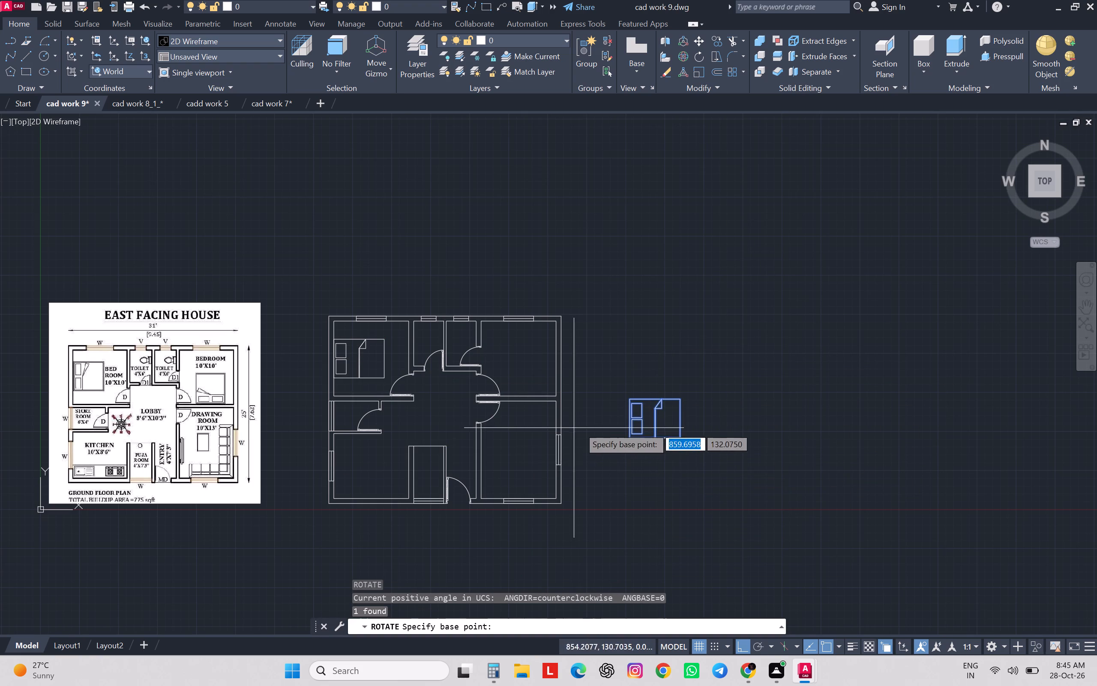
scroll(619, 426, up, 3)
click(658, 403)
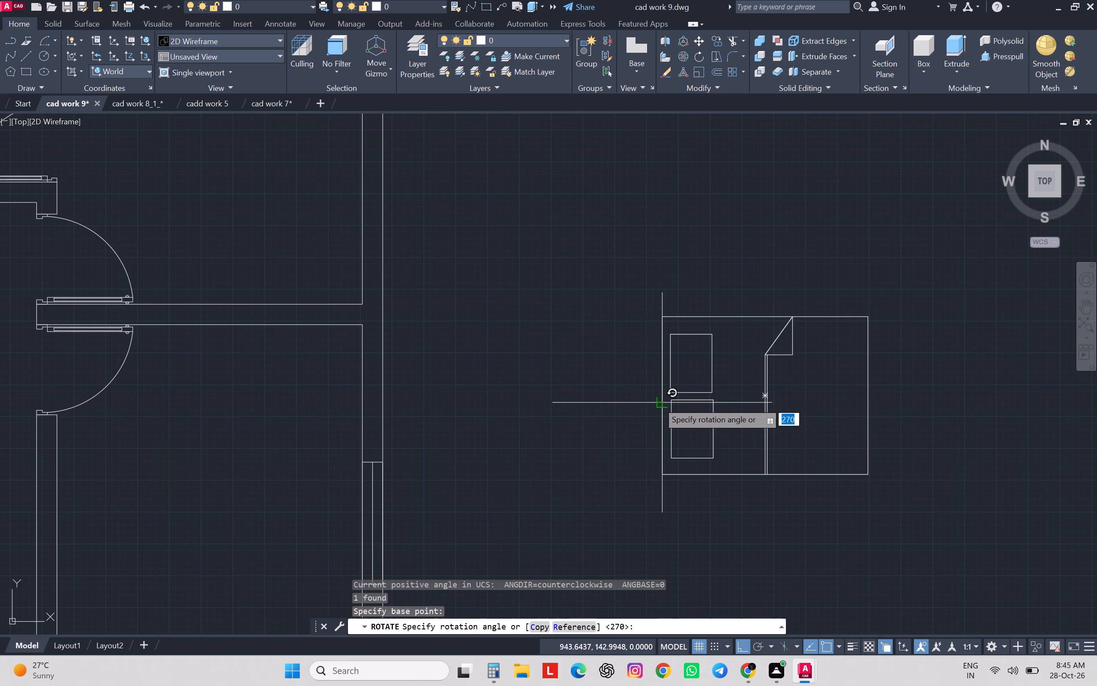
click(652, 327)
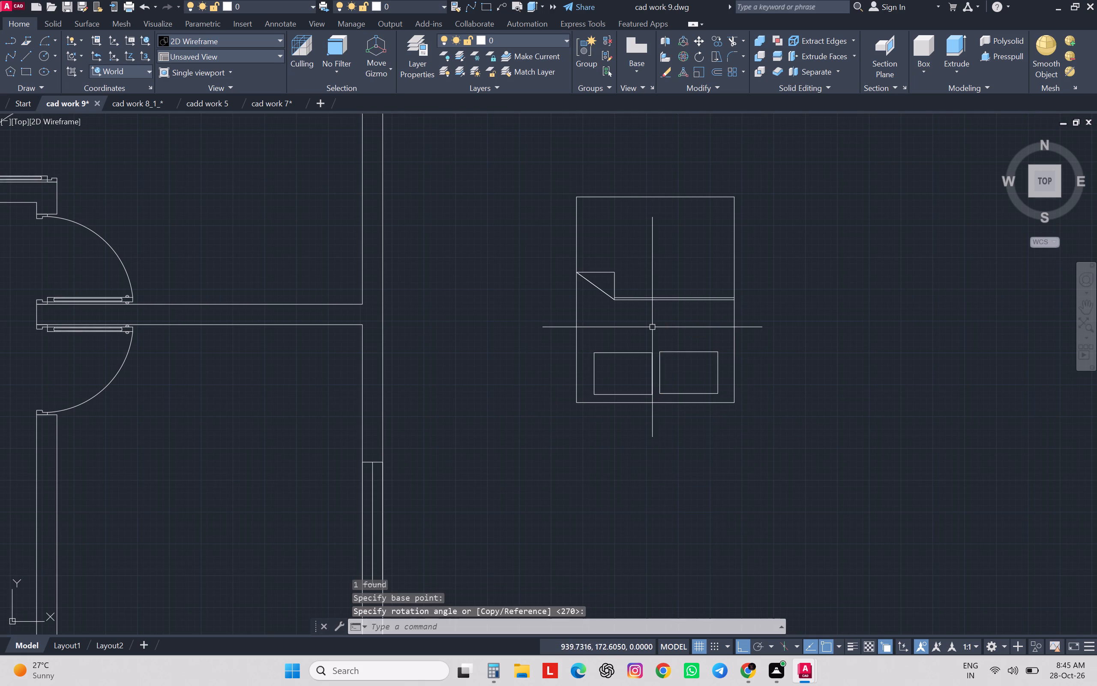
Move the rotated bed by its headboard midpoint into the northeast bedroom, against the inner face of the wall shared with the drawing room.
click(682, 391)
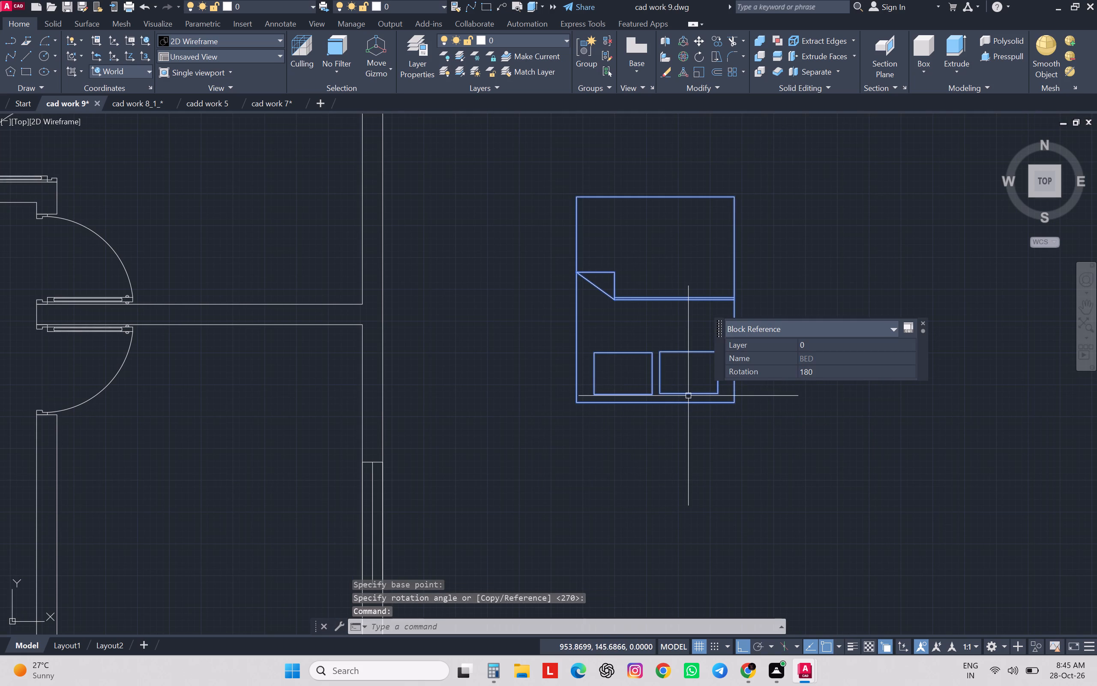
key(m)
key(Return)
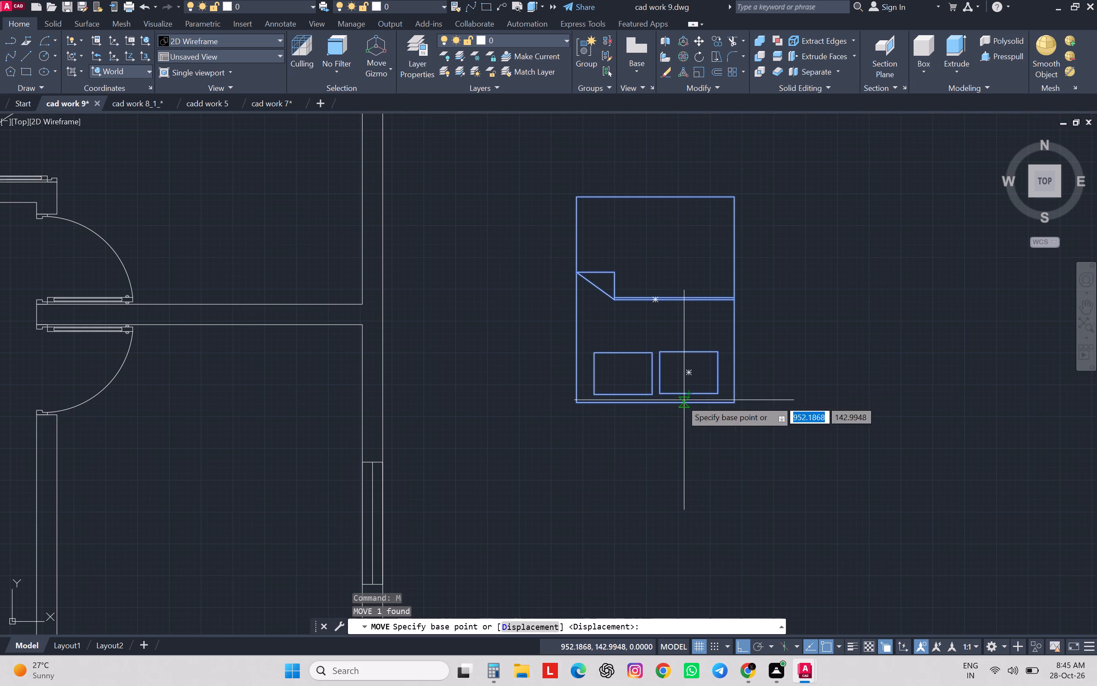
click(653, 408)
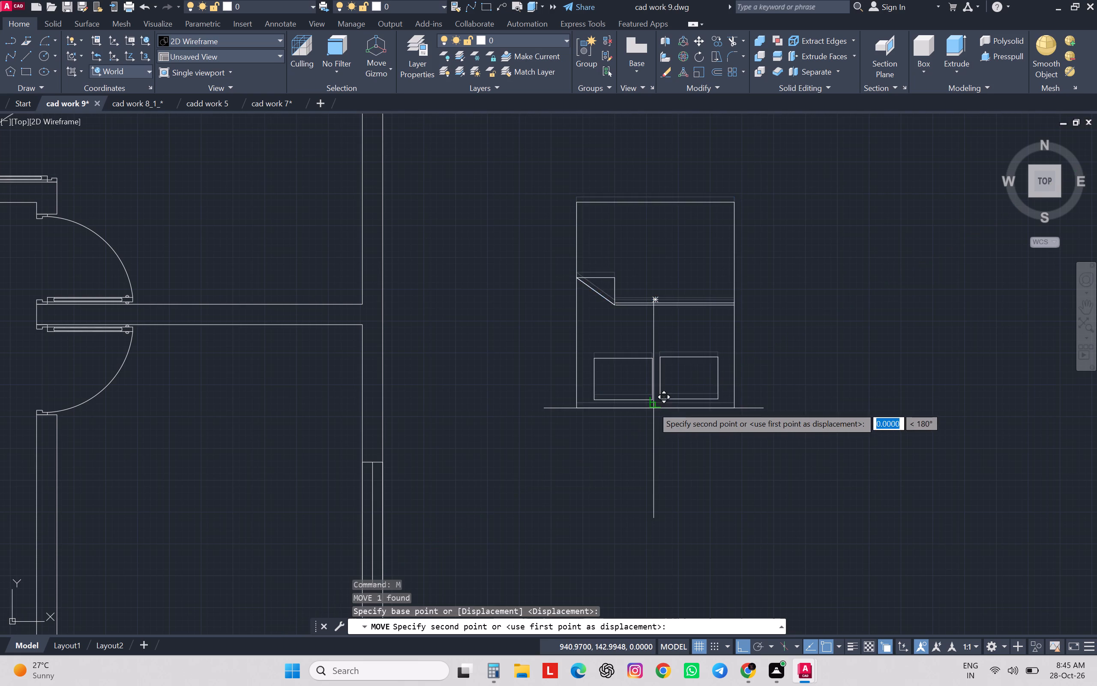
scroll(653, 406, down, 2)
scroll(587, 389, down, 1)
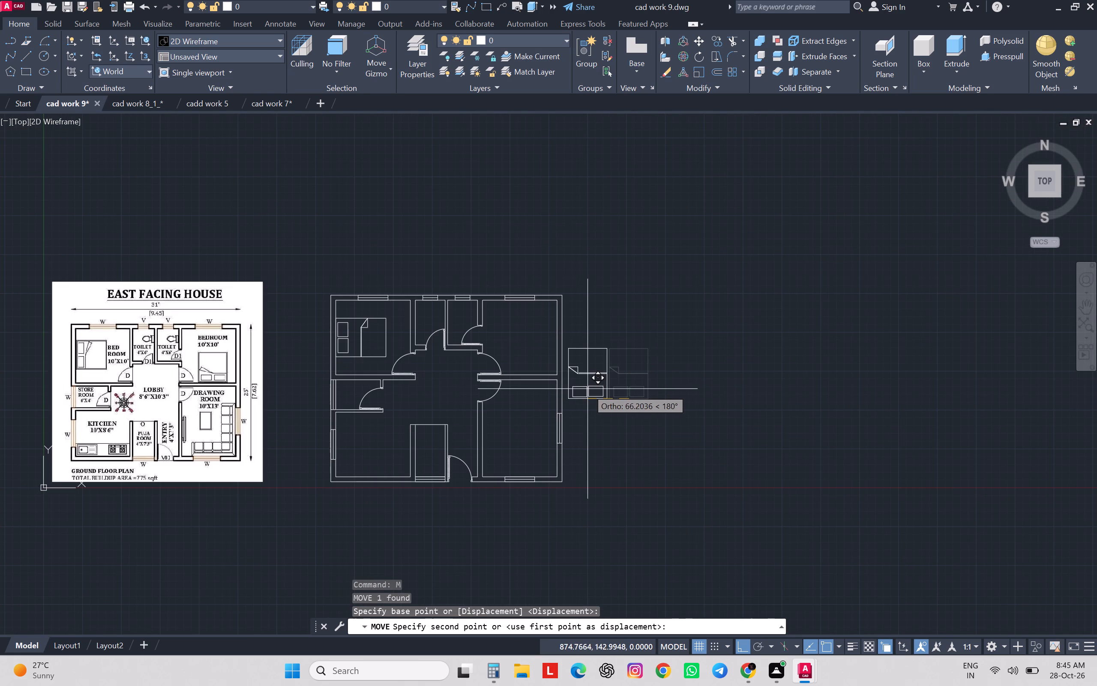
scroll(556, 381, up, 3)
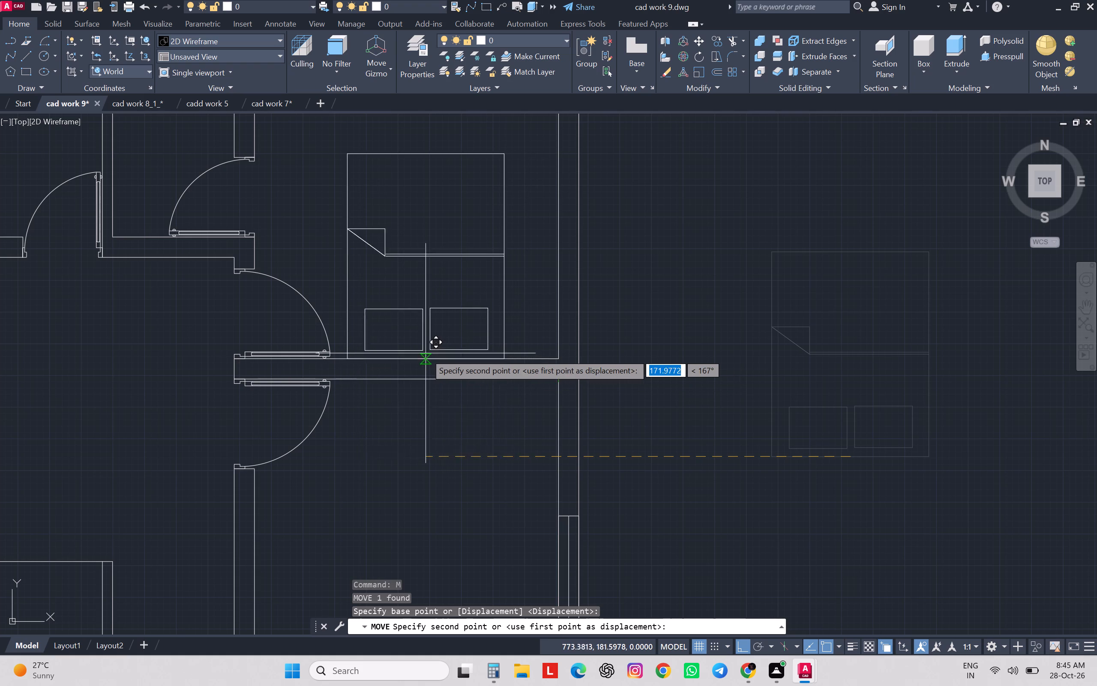
scroll(441, 353, down, 2)
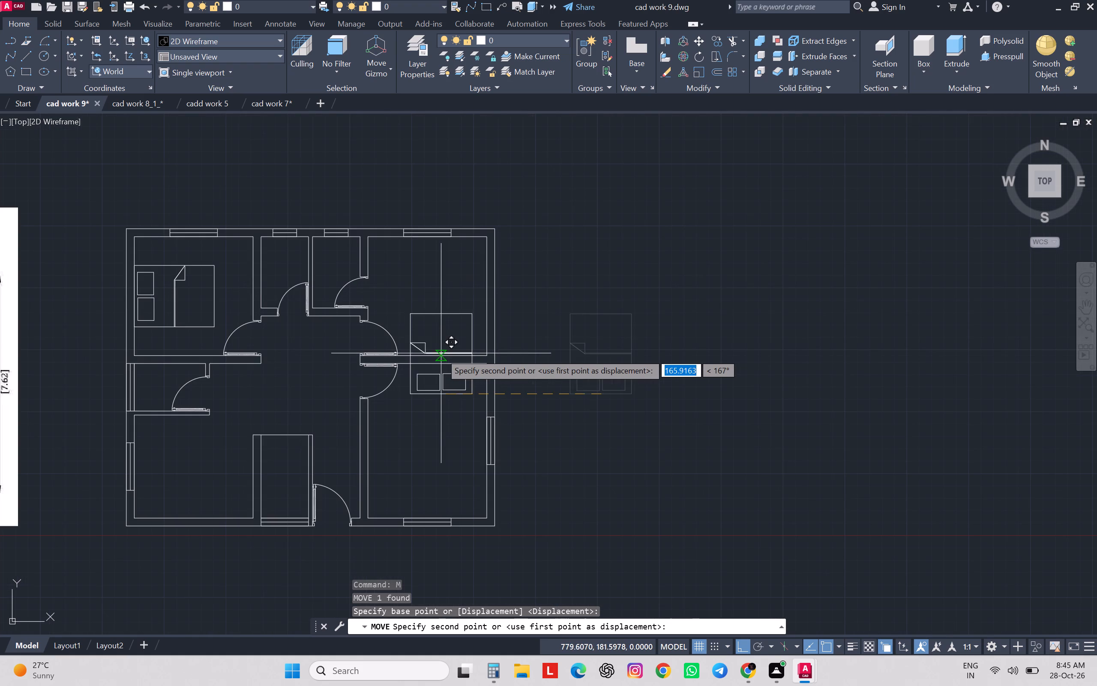
scroll(441, 353, down, 1)
scroll(441, 356, up, 2)
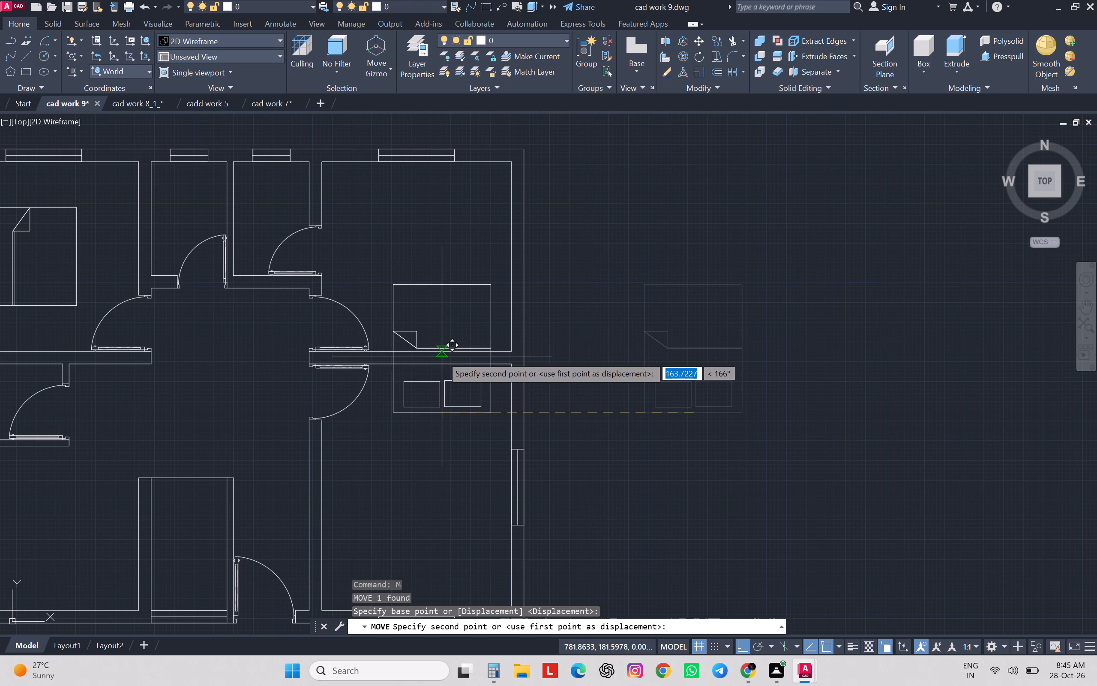
click(442, 356)
scroll(727, 368, down, 1)
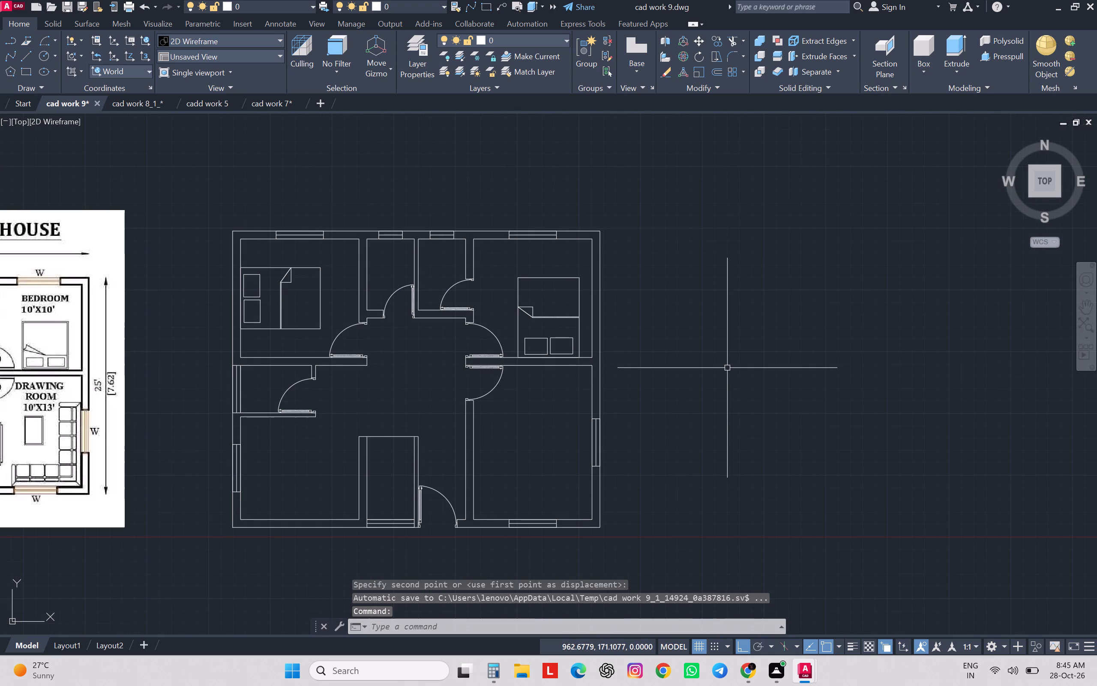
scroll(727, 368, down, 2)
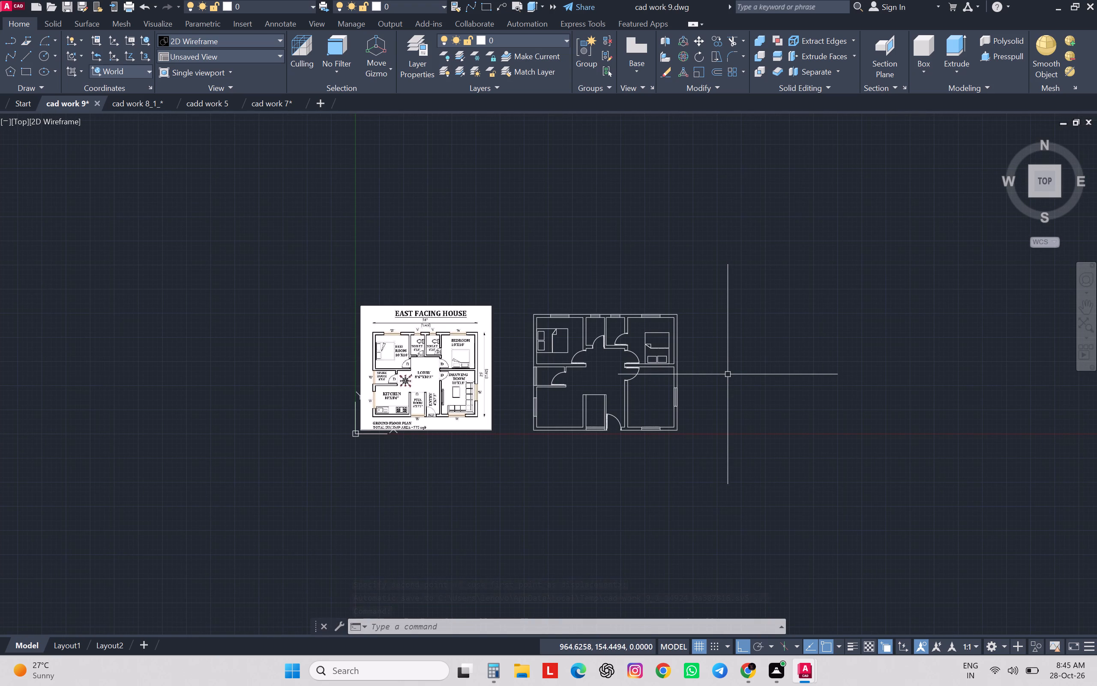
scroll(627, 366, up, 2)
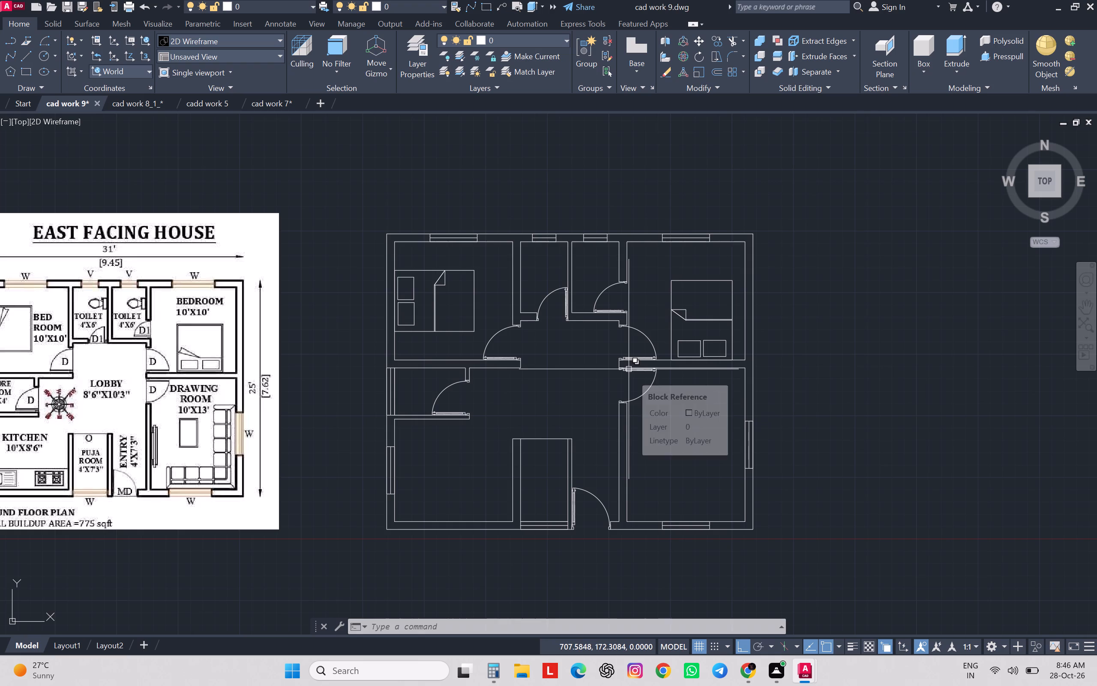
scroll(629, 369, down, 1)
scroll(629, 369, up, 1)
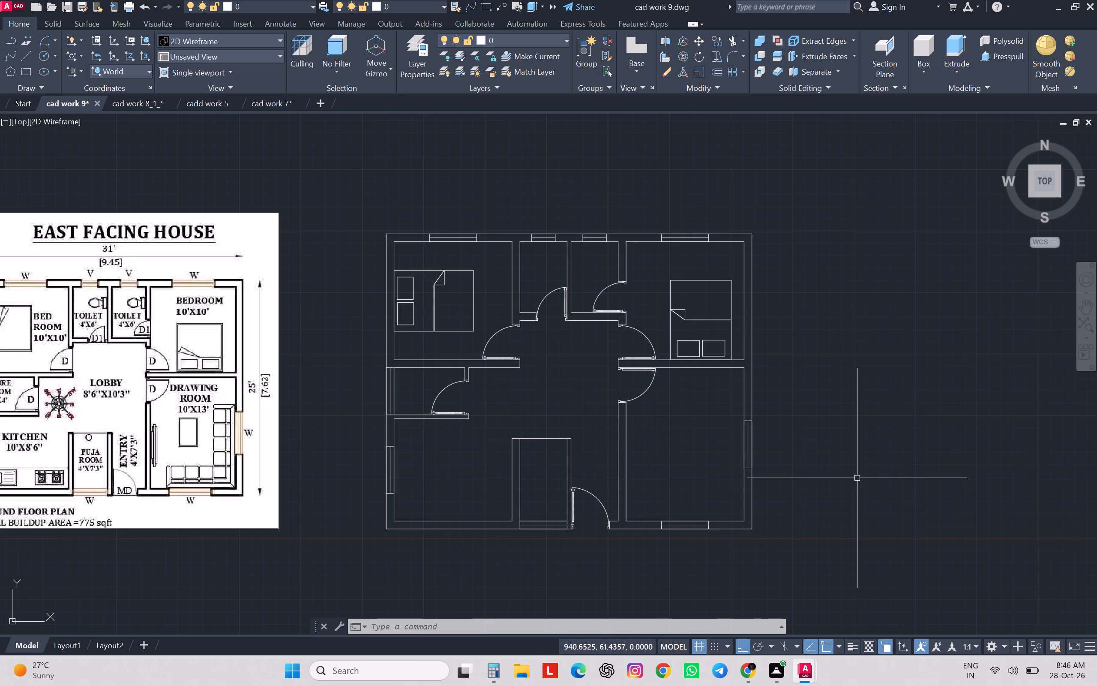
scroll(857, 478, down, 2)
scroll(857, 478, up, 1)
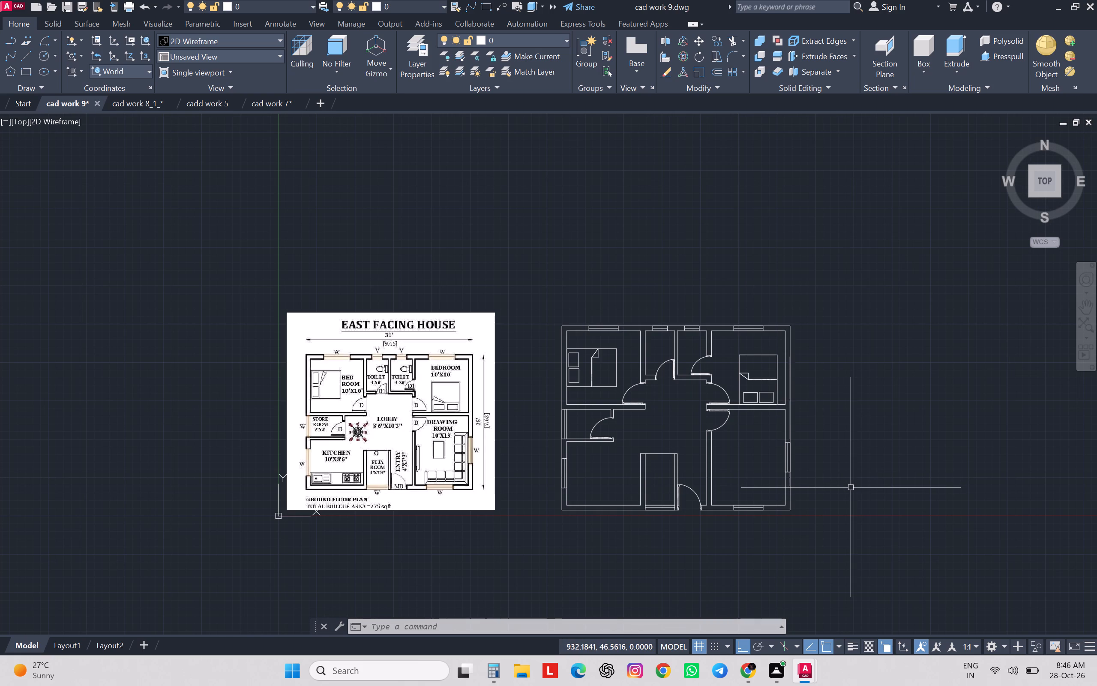
Scale both bedroom beds together by reference from 62 to 58, based at the northwest bed's lower headboard corner.
scroll(612, 398, up, 2)
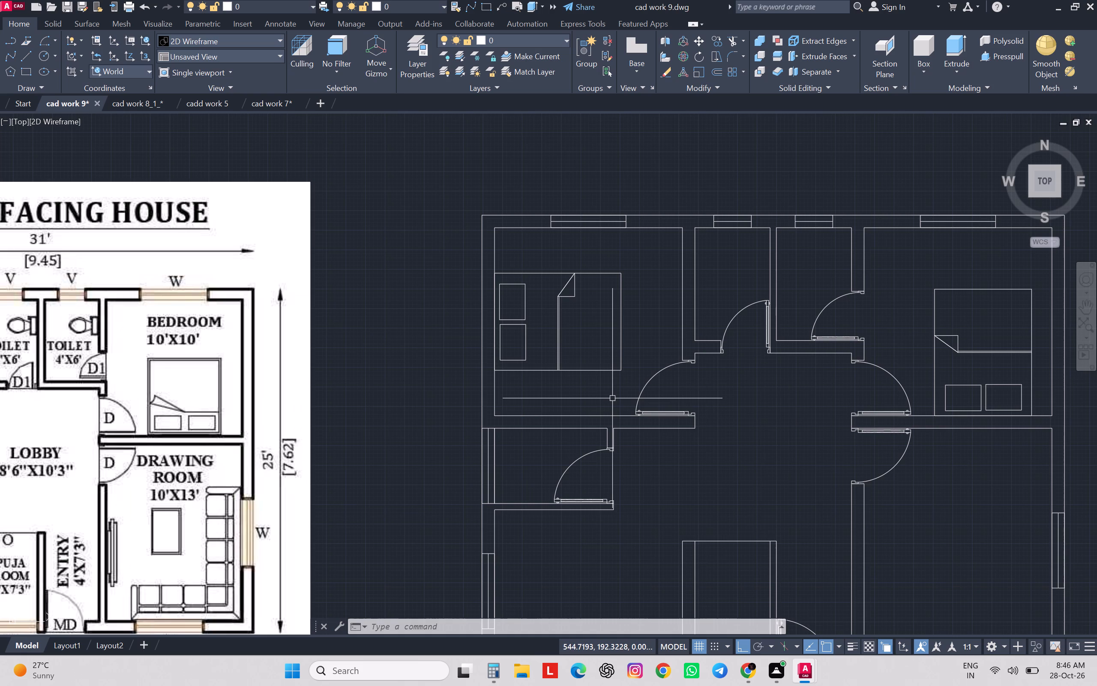
click(628, 269)
click(614, 291)
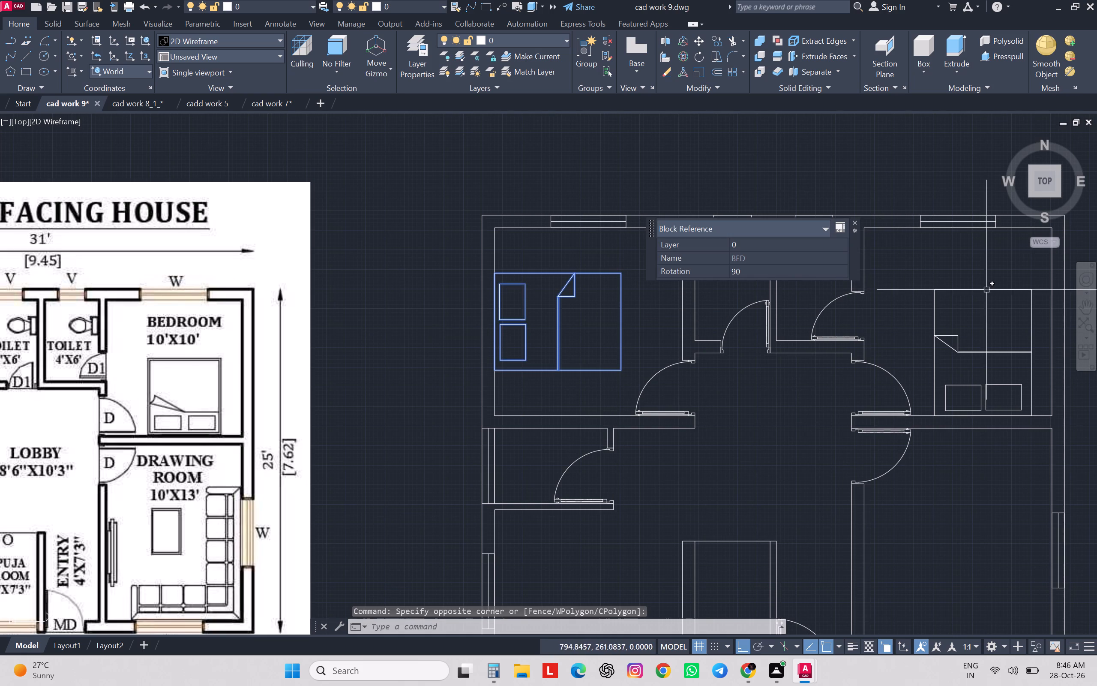
click(1043, 283)
click(1025, 294)
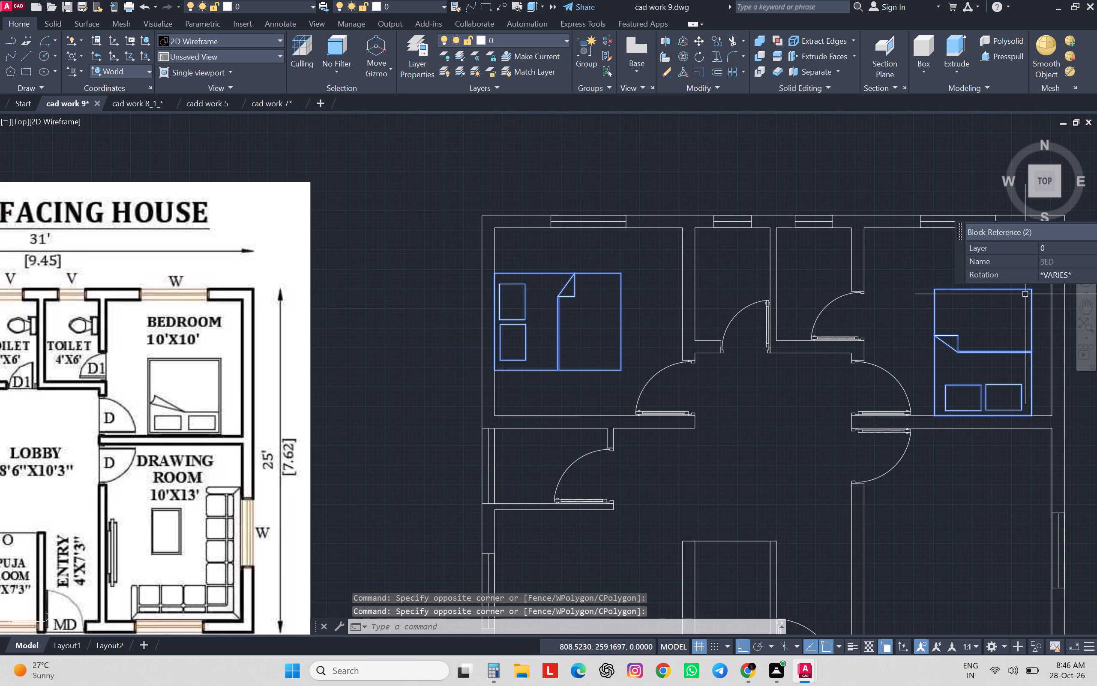
text(sc)
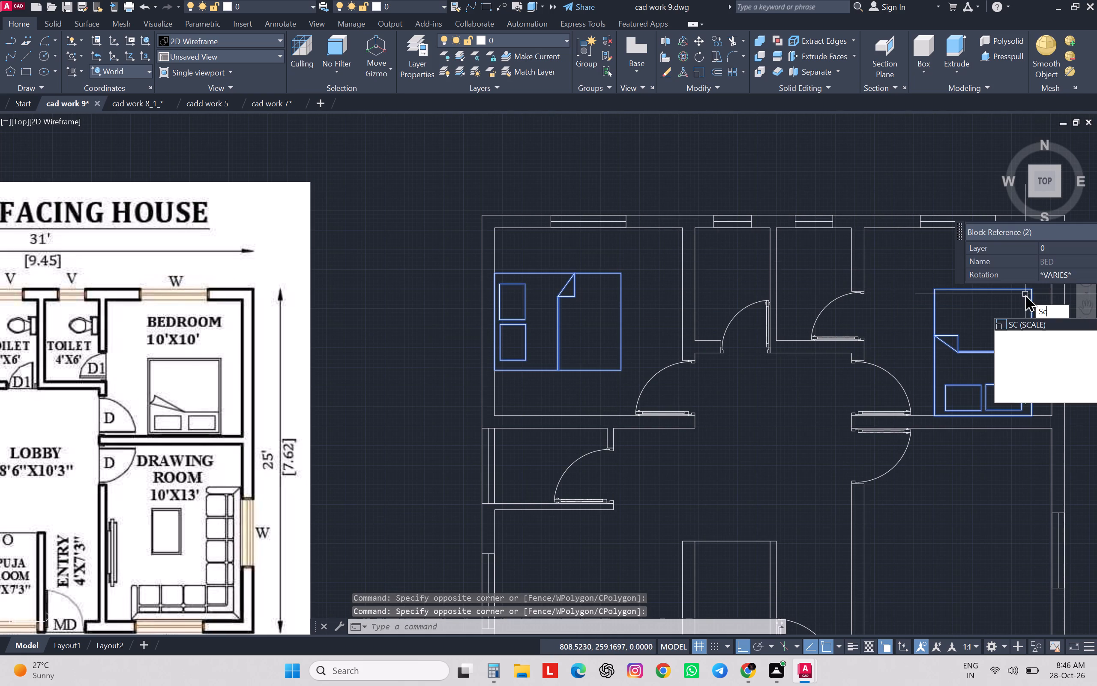
key(space)
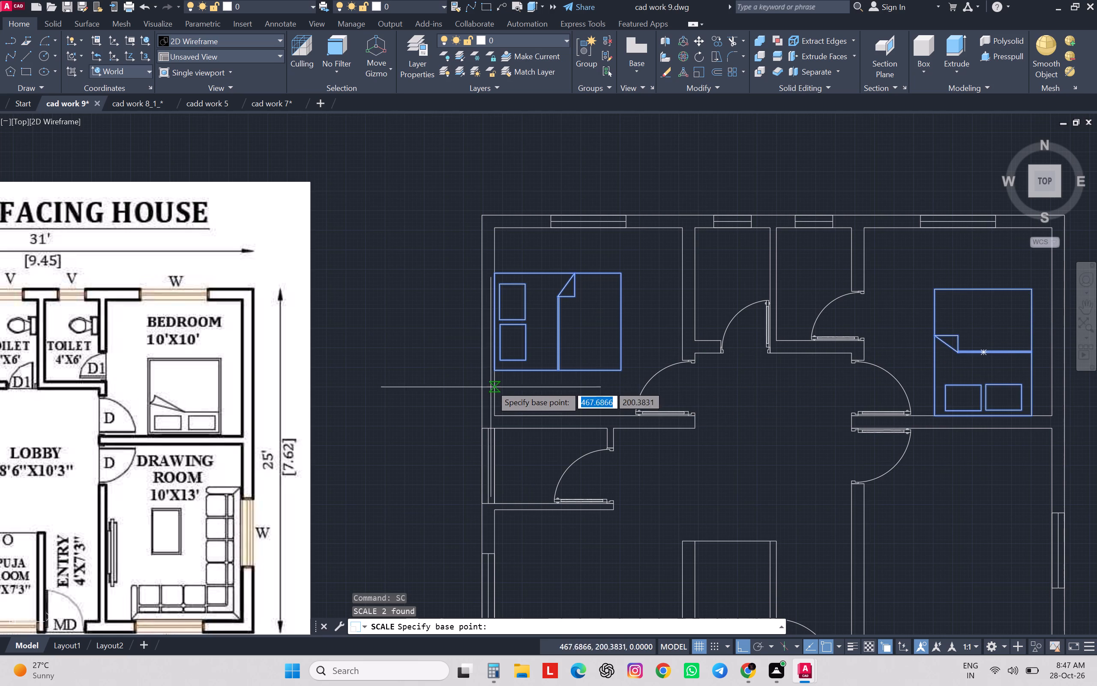
click(495, 368)
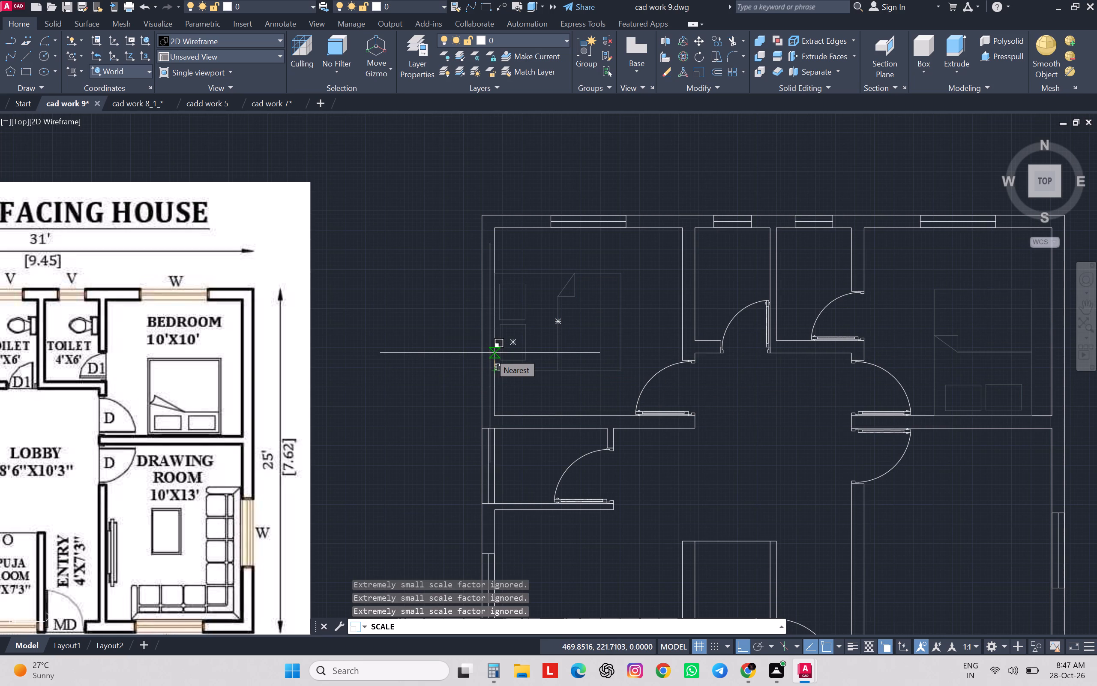
key(r)
key(Return)
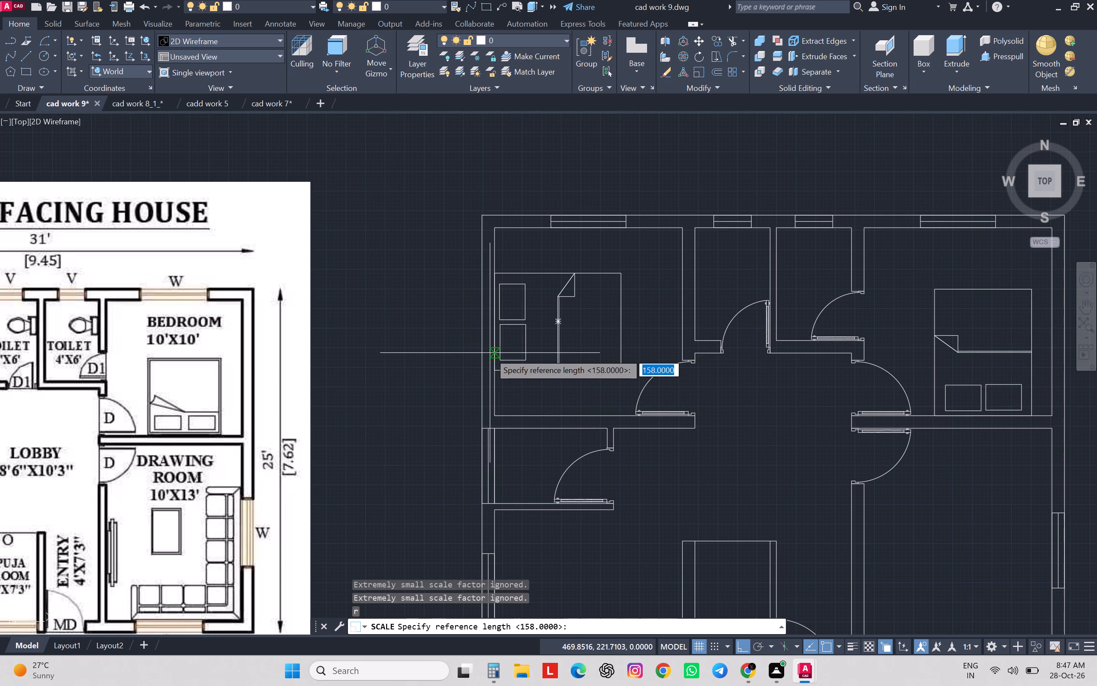
text(62)
key(Return)
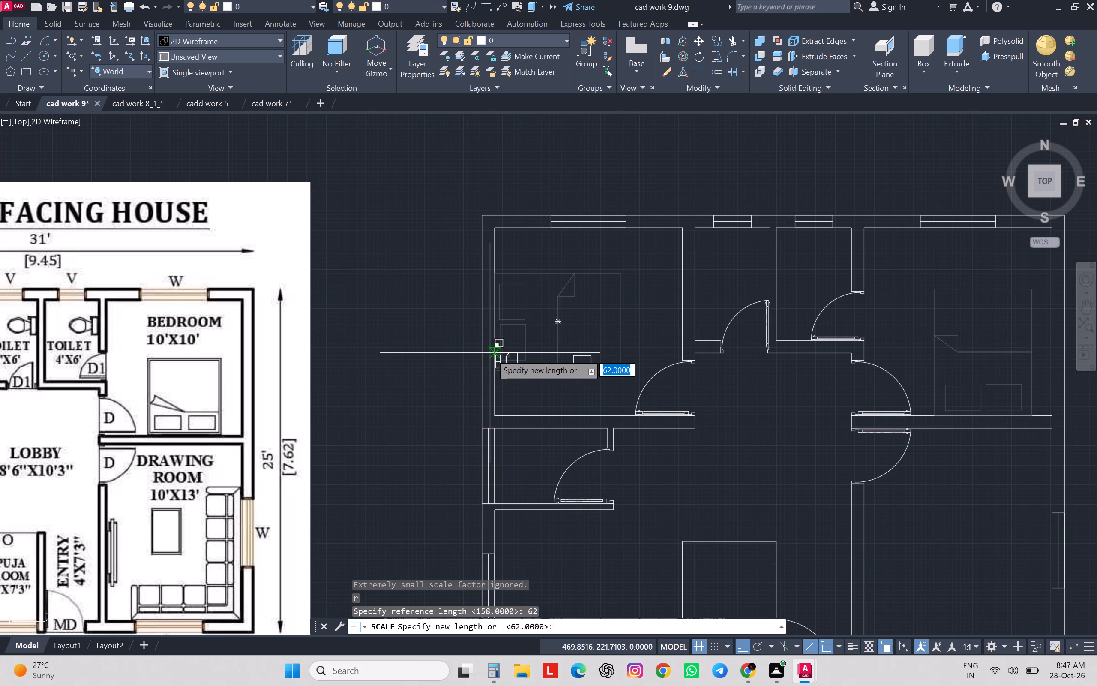
text(58)
key(Return)
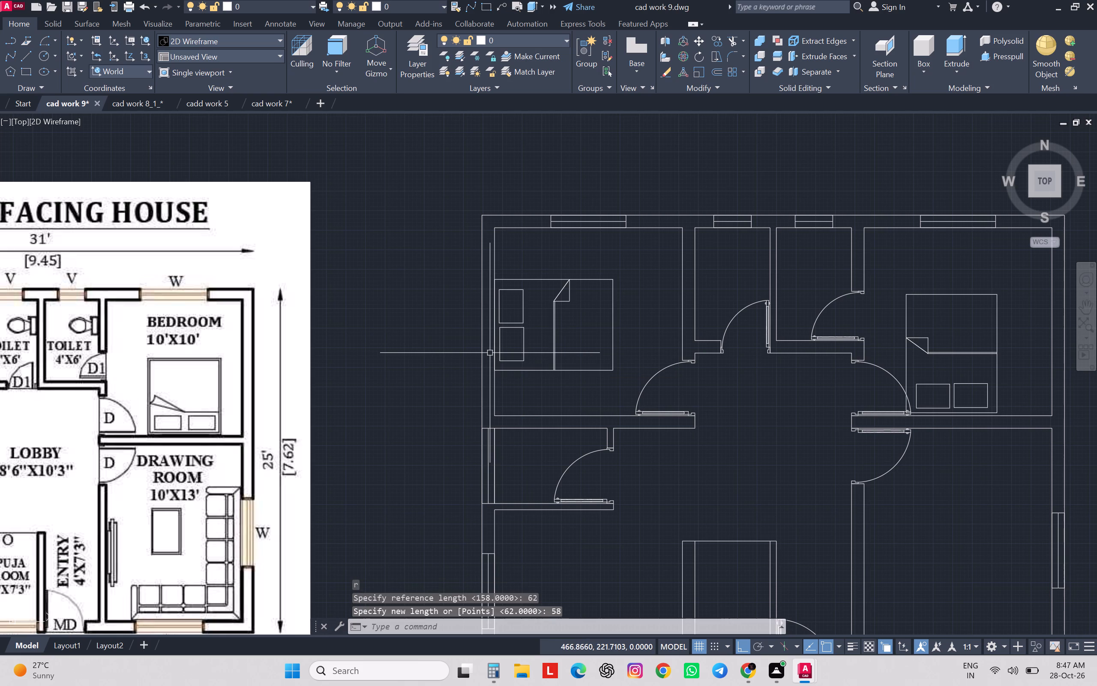
Move the northeast bed by its east headboard corner farther east, against the inner face of the wall shared with the drawing room.
scroll(564, 383, down, 3)
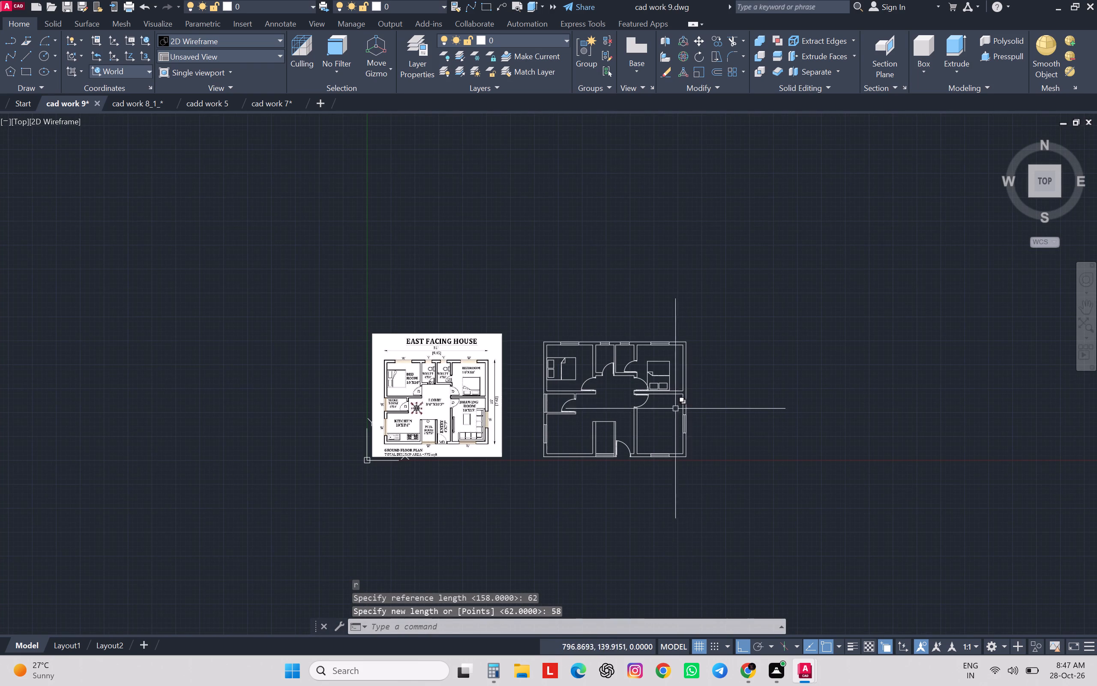
scroll(665, 393, up, 3)
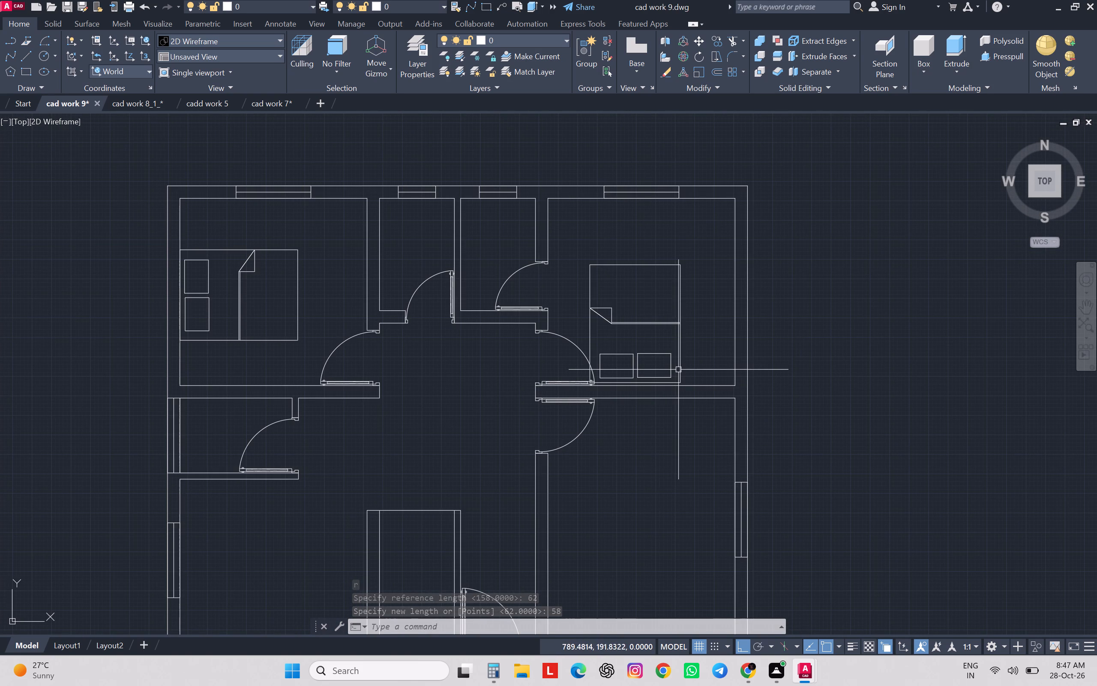
click(680, 370)
text(m)
key(space)
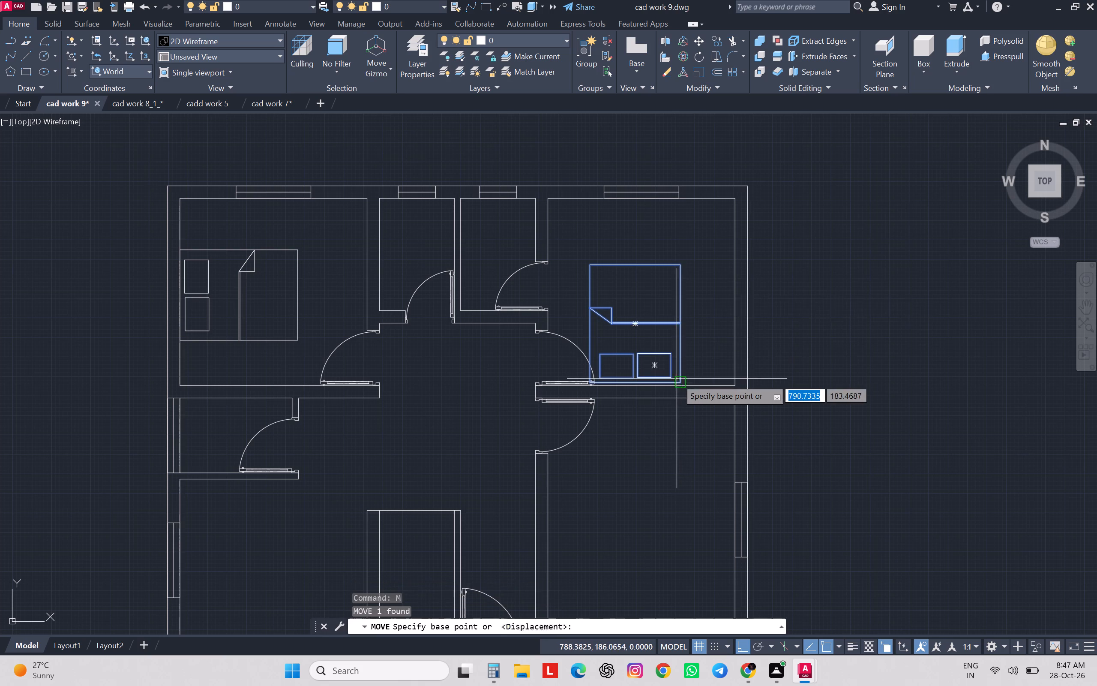
scroll(677, 379, up, 2)
click(682, 388)
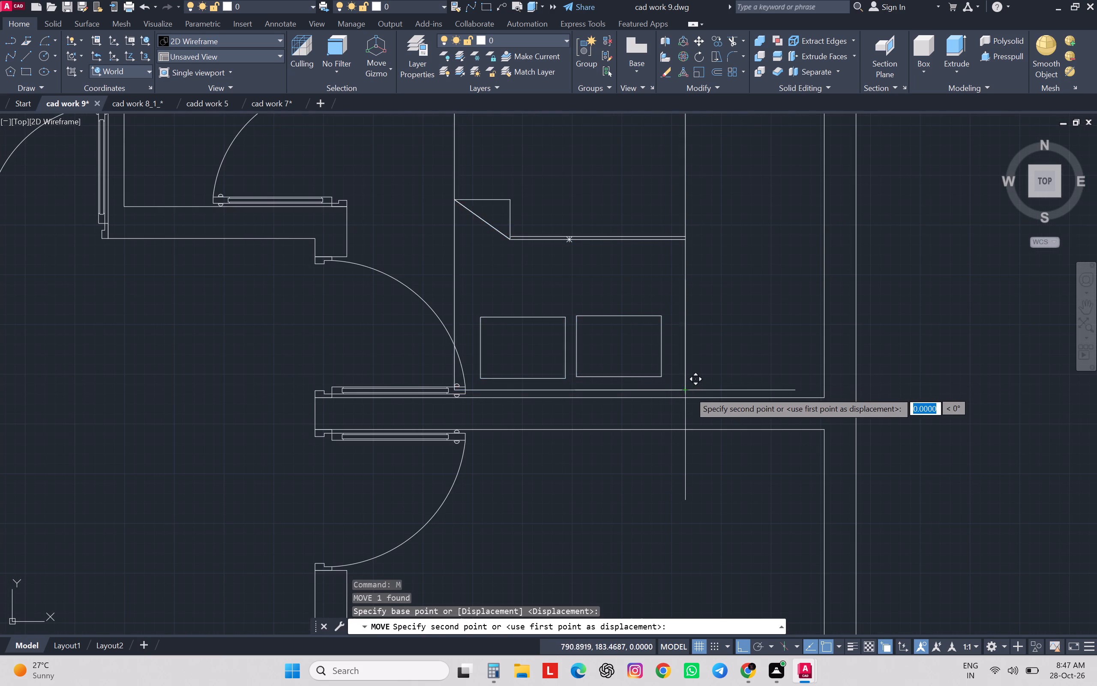
click(749, 400)
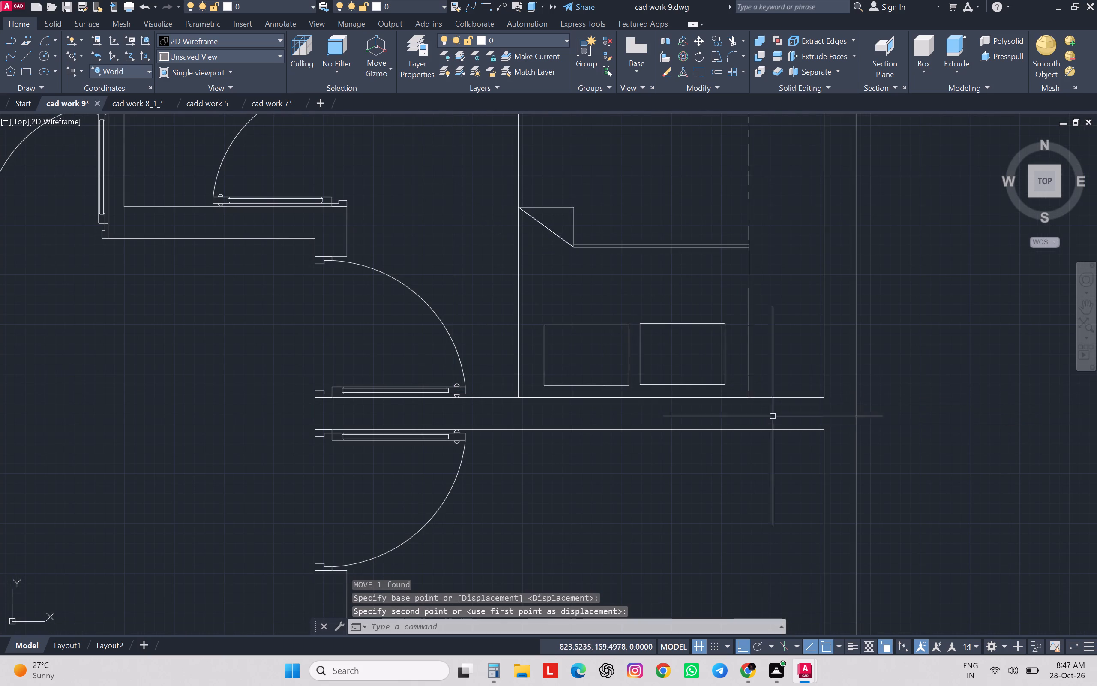
Switch to the cadd work 5 drawing and close it.
scroll(840, 456, down, 4)
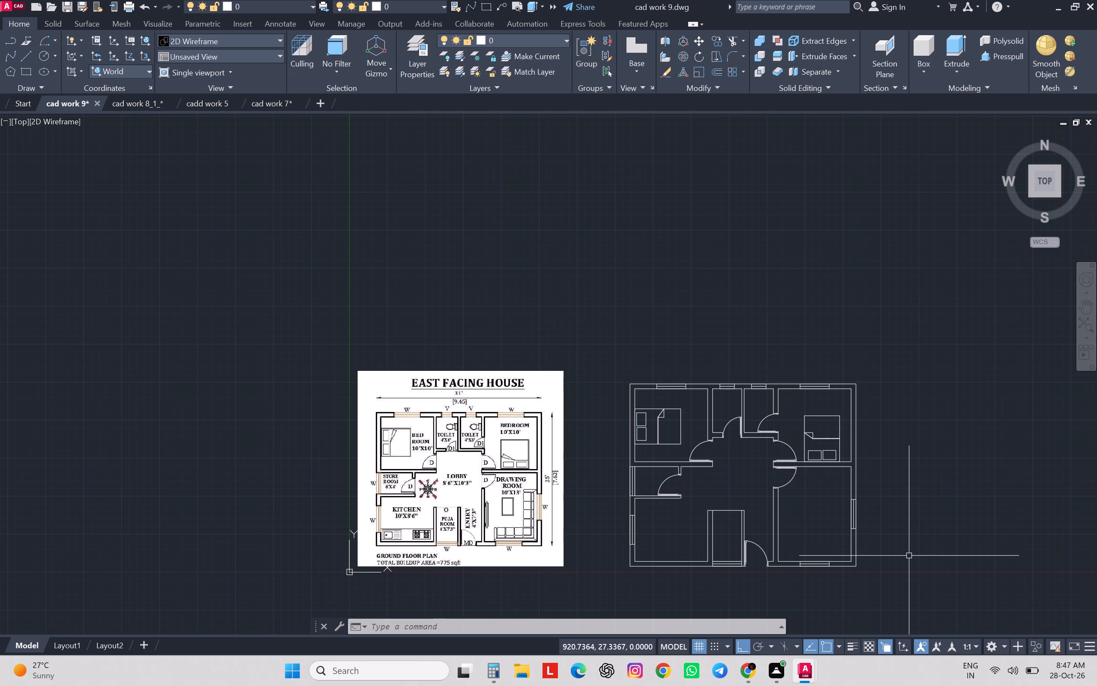
scroll(909, 556, up, 1)
middle_drag(909, 556, 939, 428)
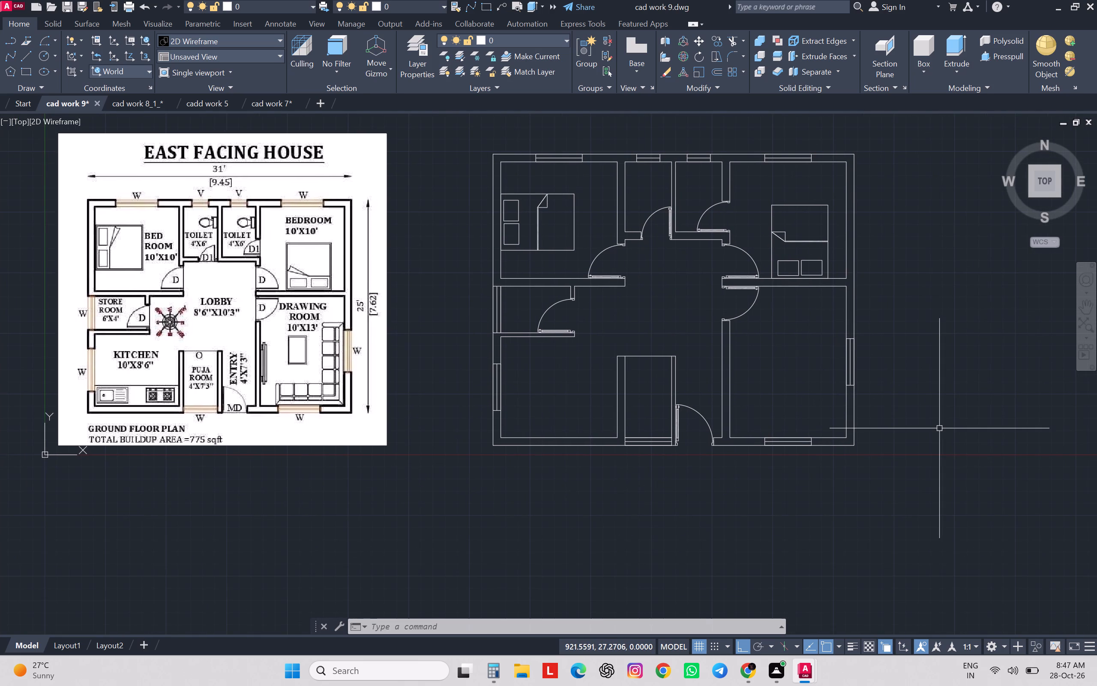
scroll(939, 428, down, 1)
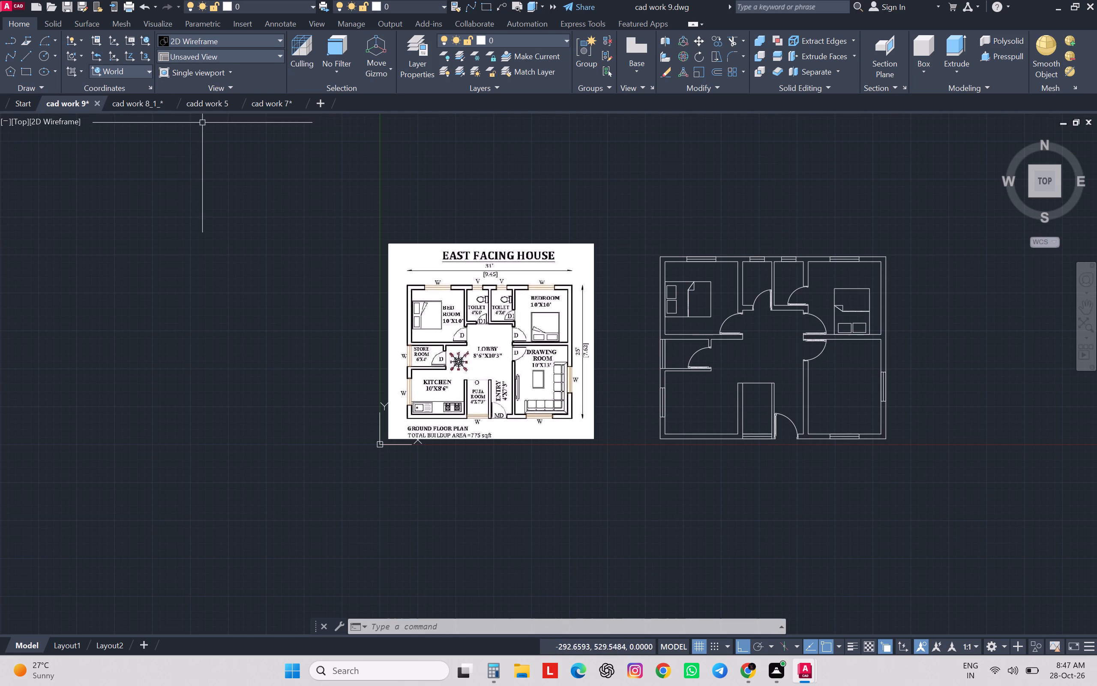
click(209, 102)
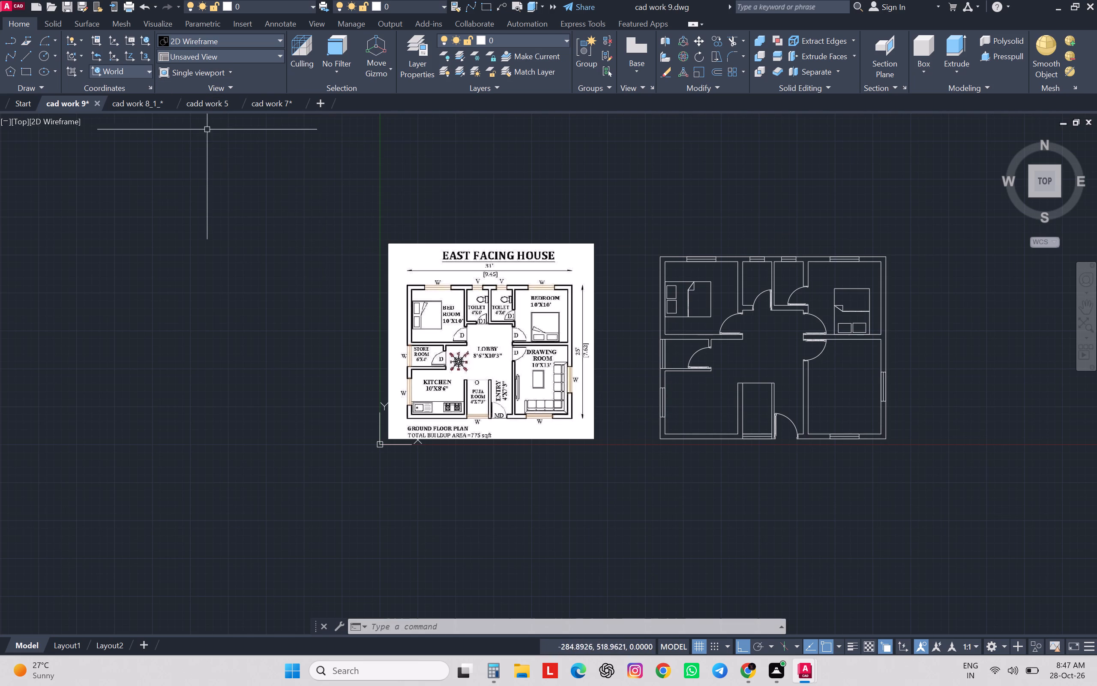
click(208, 109)
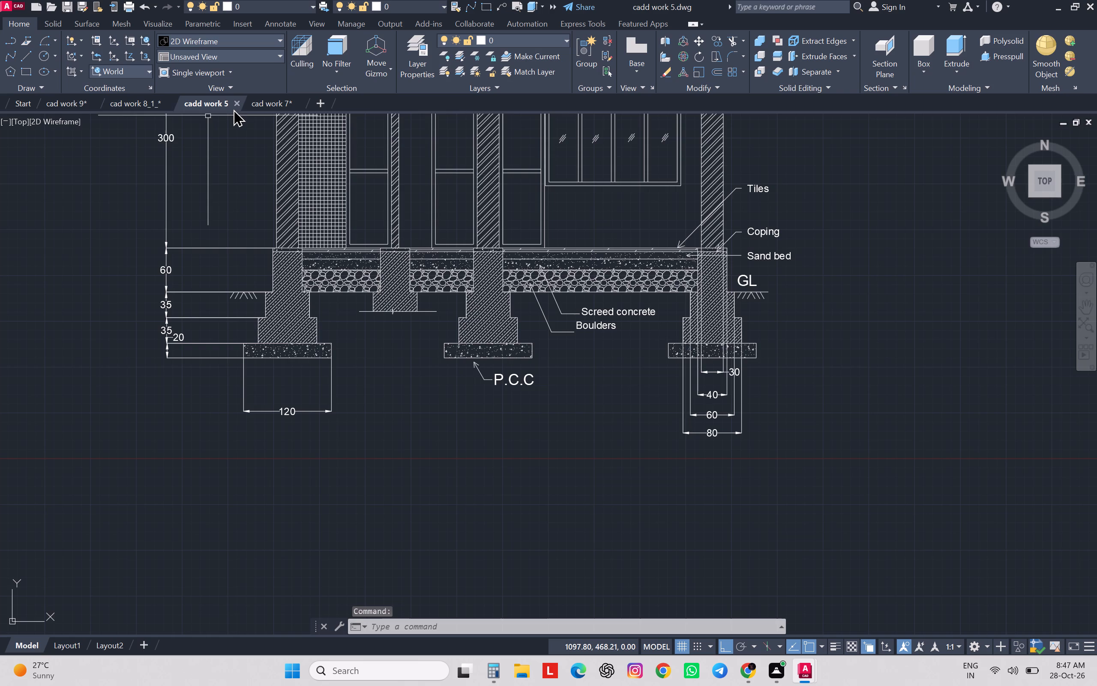
click(237, 105)
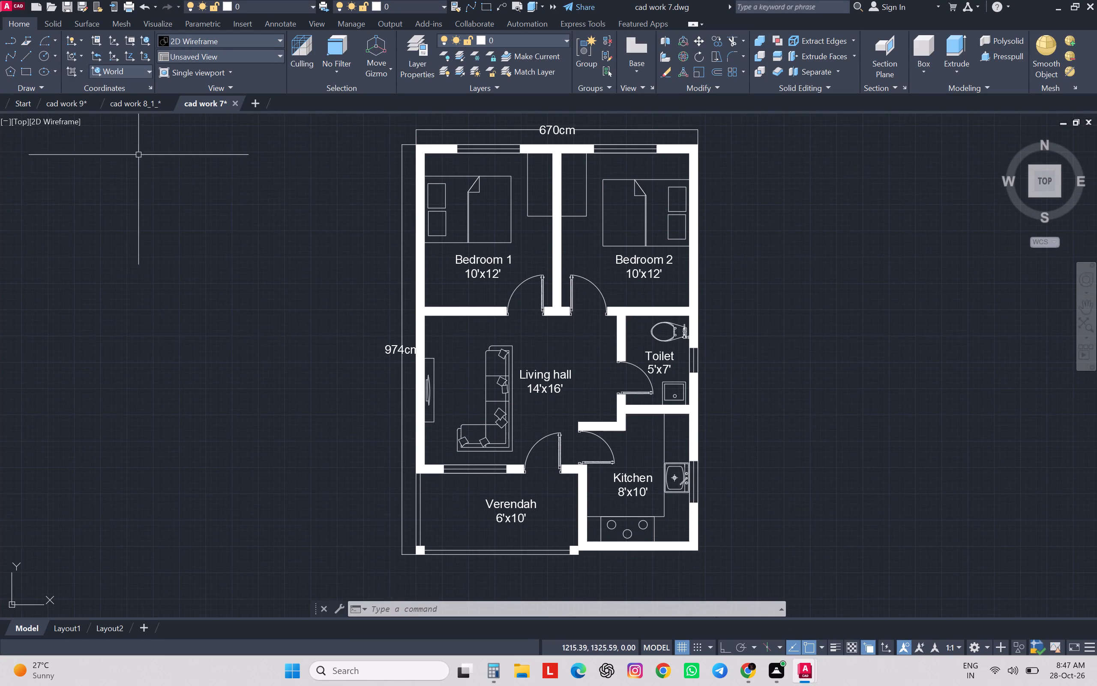
Switch to the cad work 8_1_ drawing and locate the stove in the ground floor plan's kitchen.
click(144, 105)
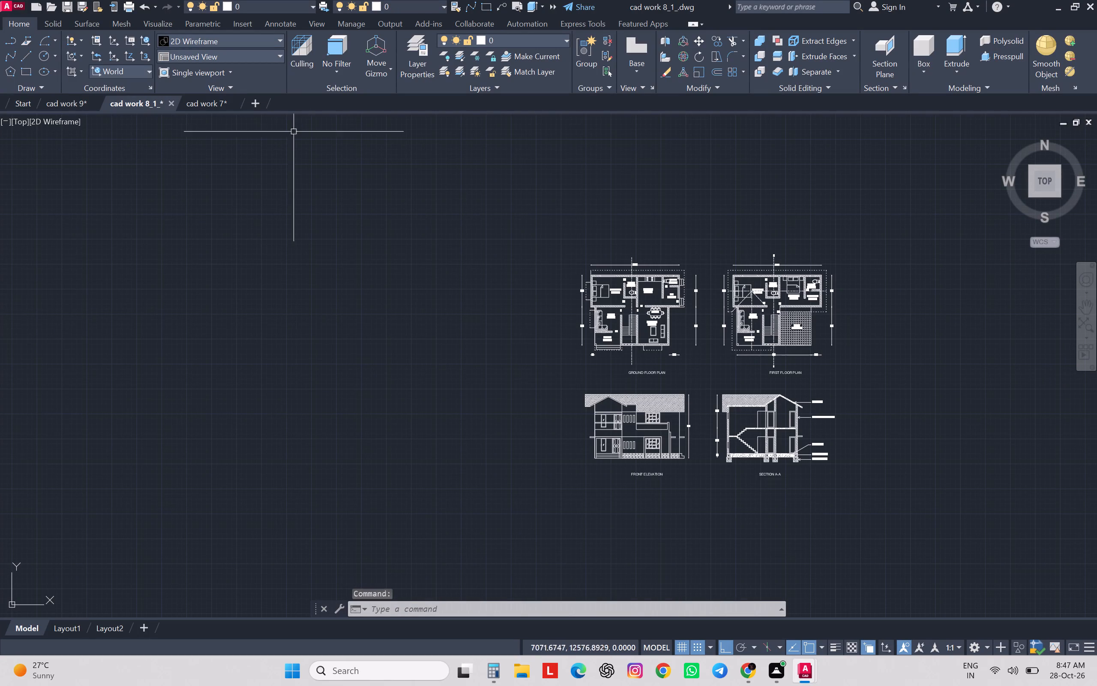
scroll(734, 320, up, 3)
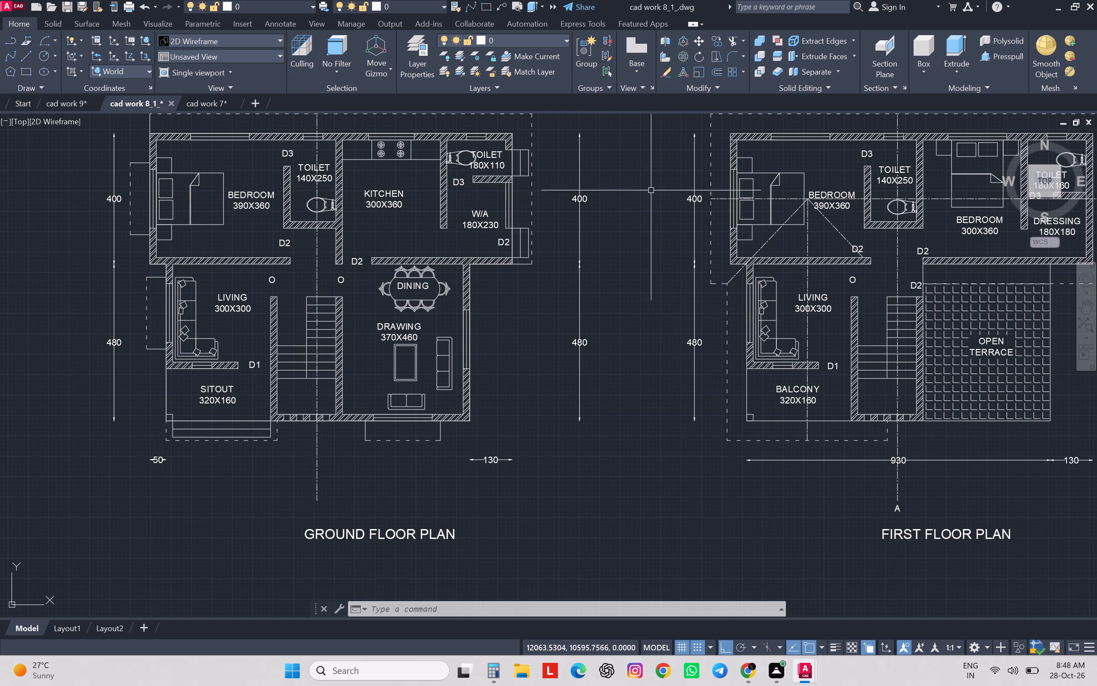
middle_drag(455, 193, 498, 273)
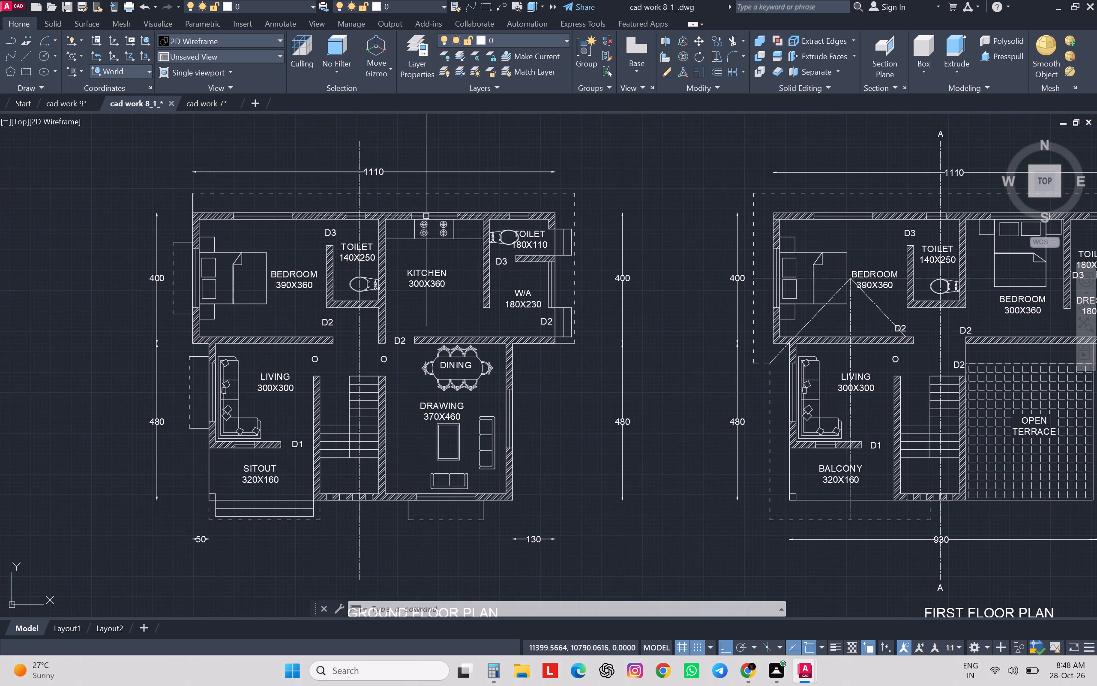
scroll(426, 216, up, 3)
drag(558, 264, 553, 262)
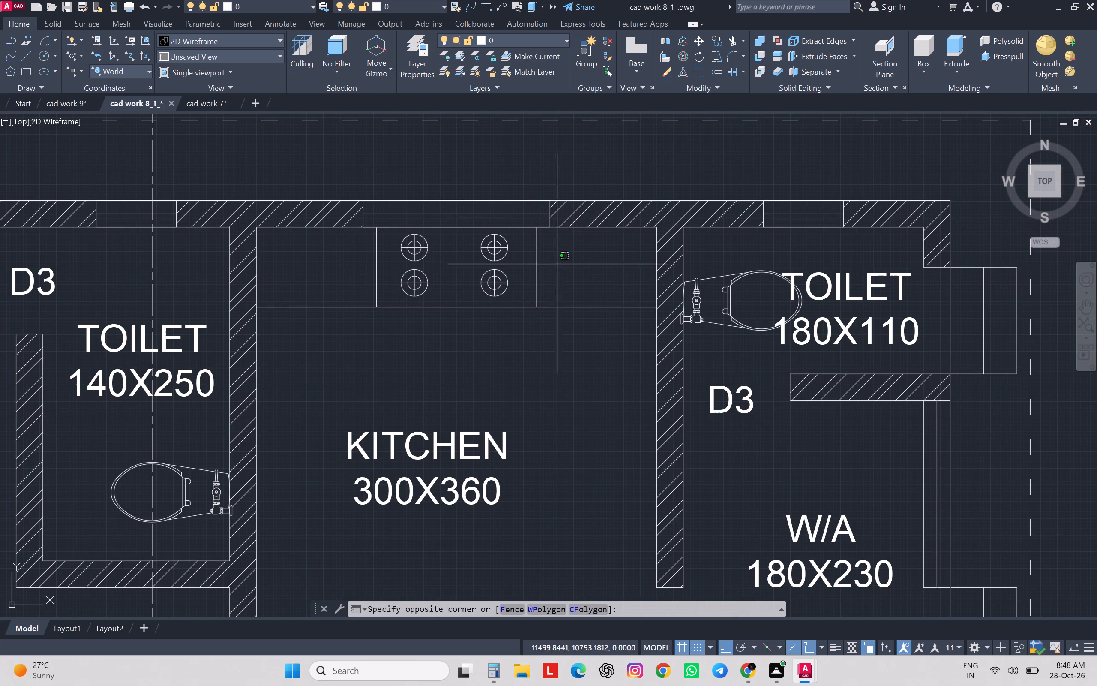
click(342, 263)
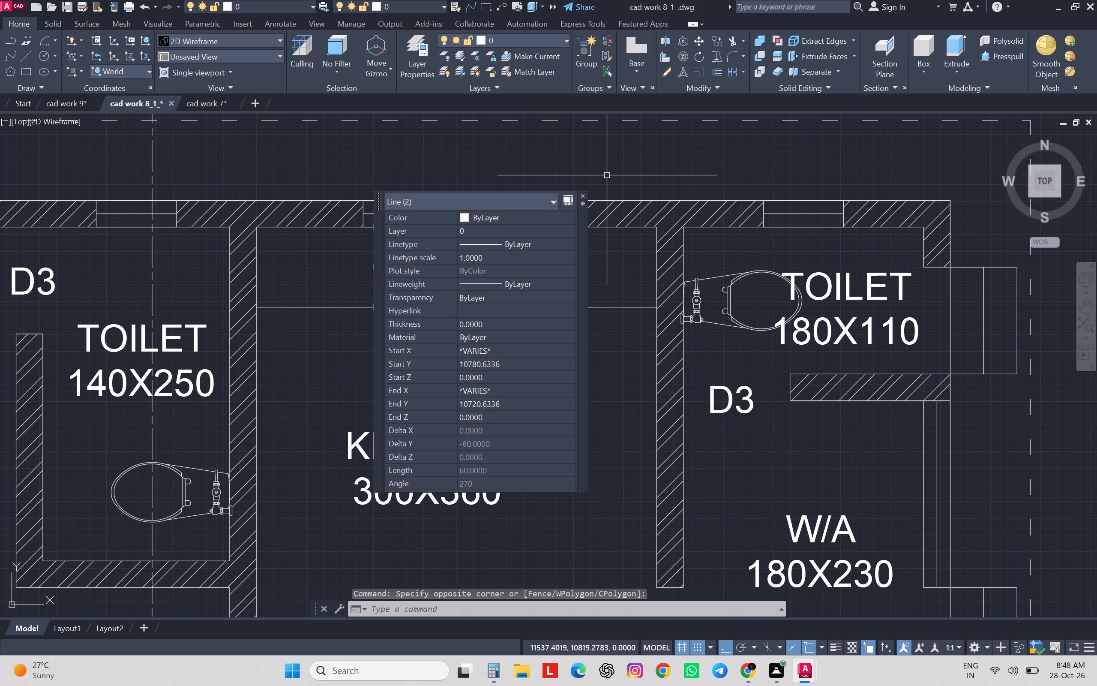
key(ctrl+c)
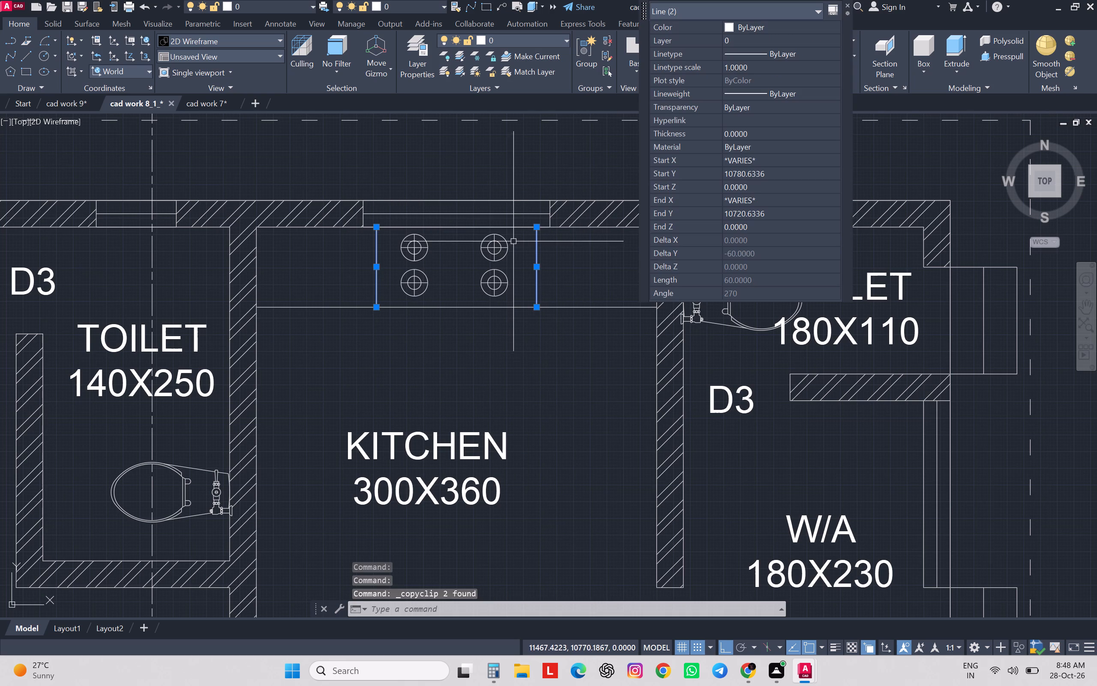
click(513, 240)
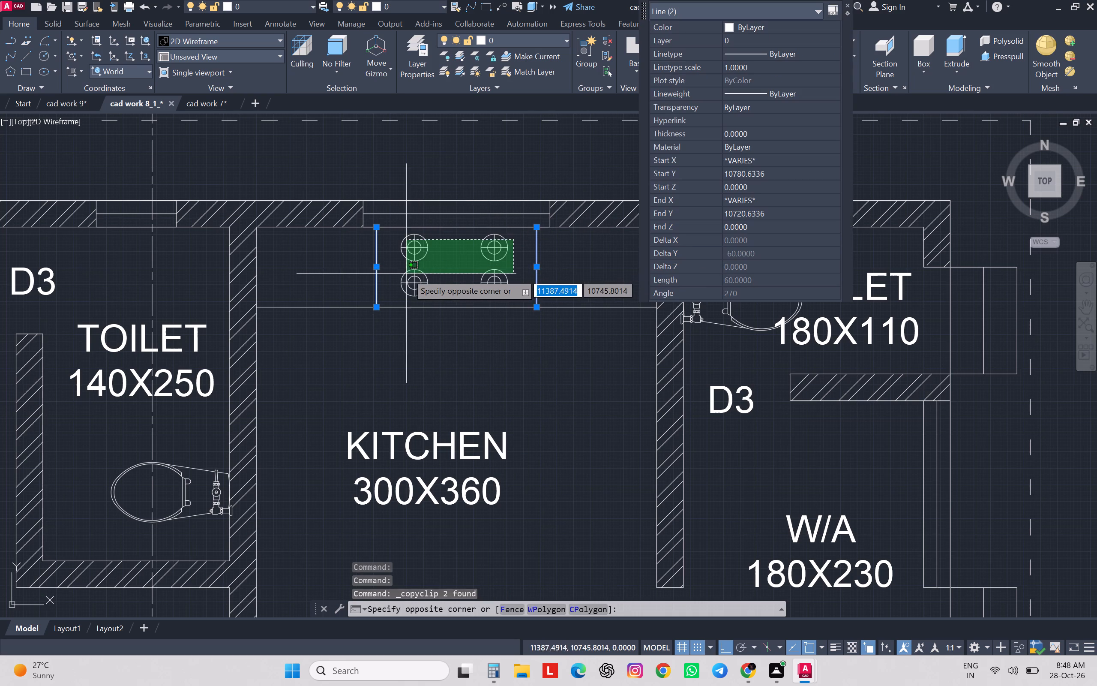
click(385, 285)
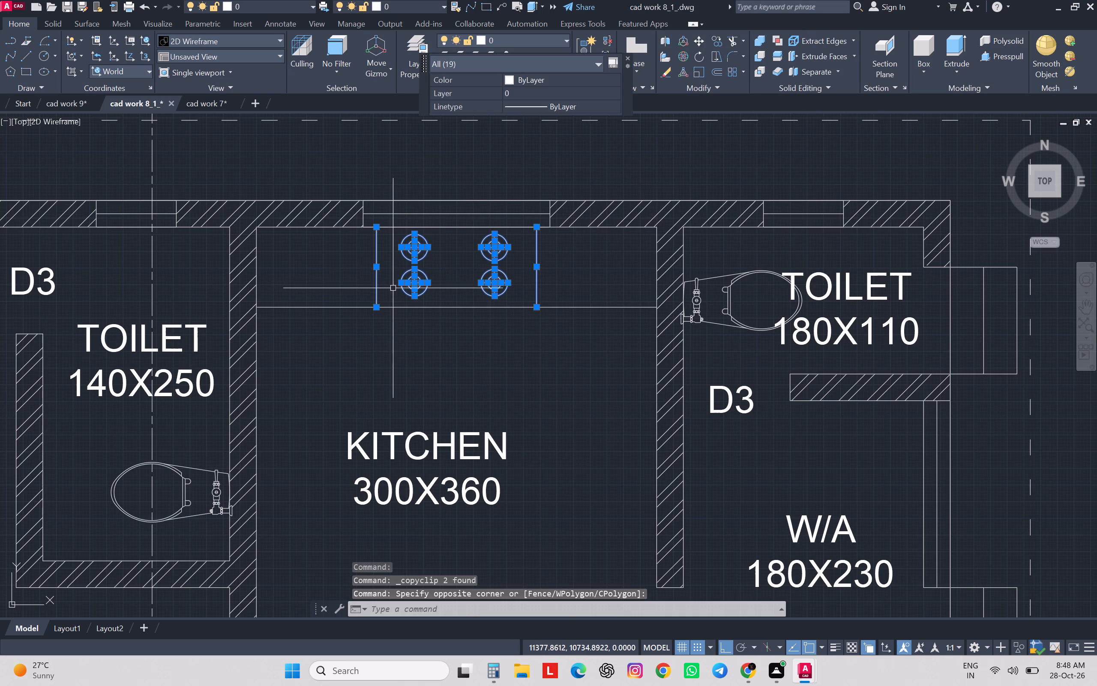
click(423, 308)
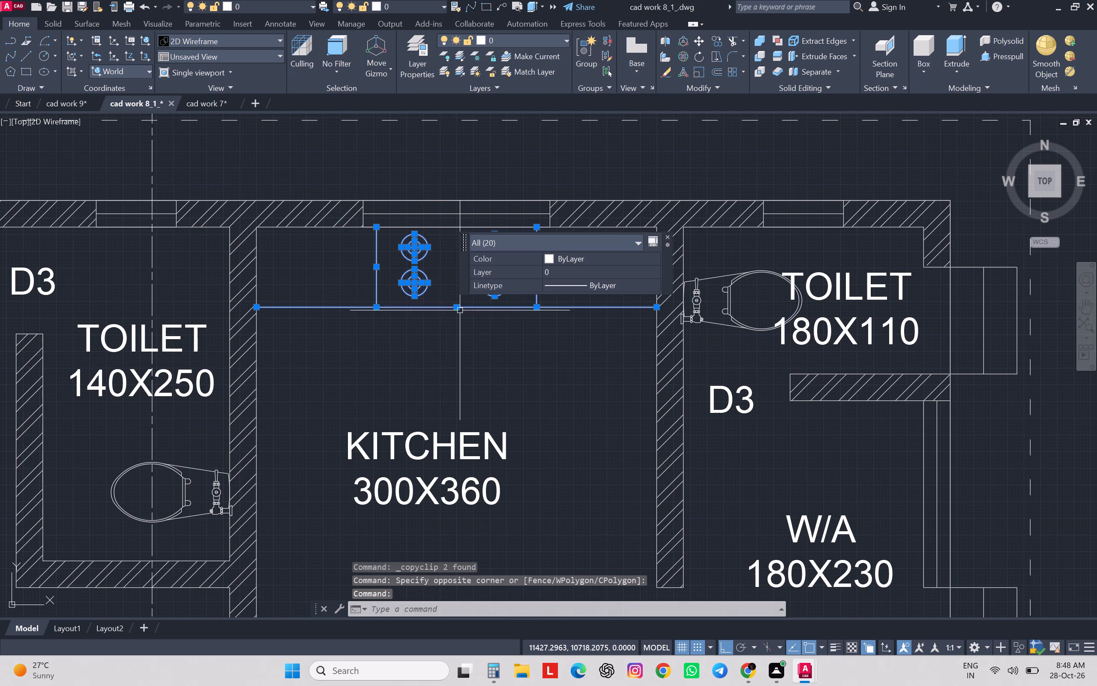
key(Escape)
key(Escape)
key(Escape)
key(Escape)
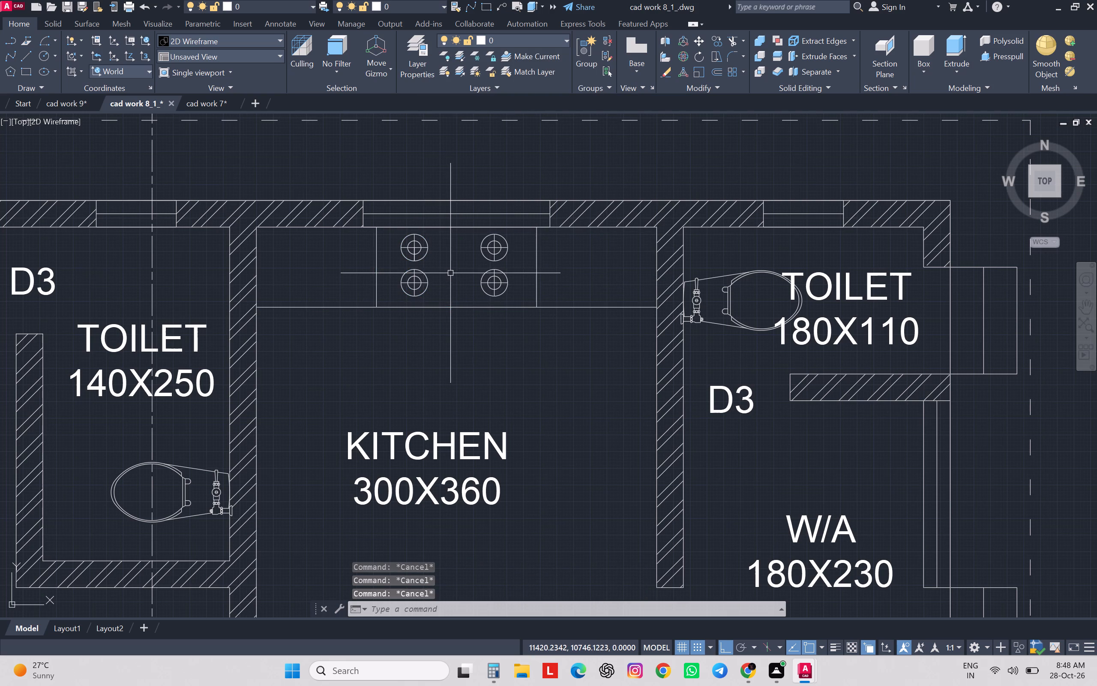
Copy the stove's four burners and side lines from the kitchen into the cad work 9 drawing, east of the floor plan.
click(553, 247)
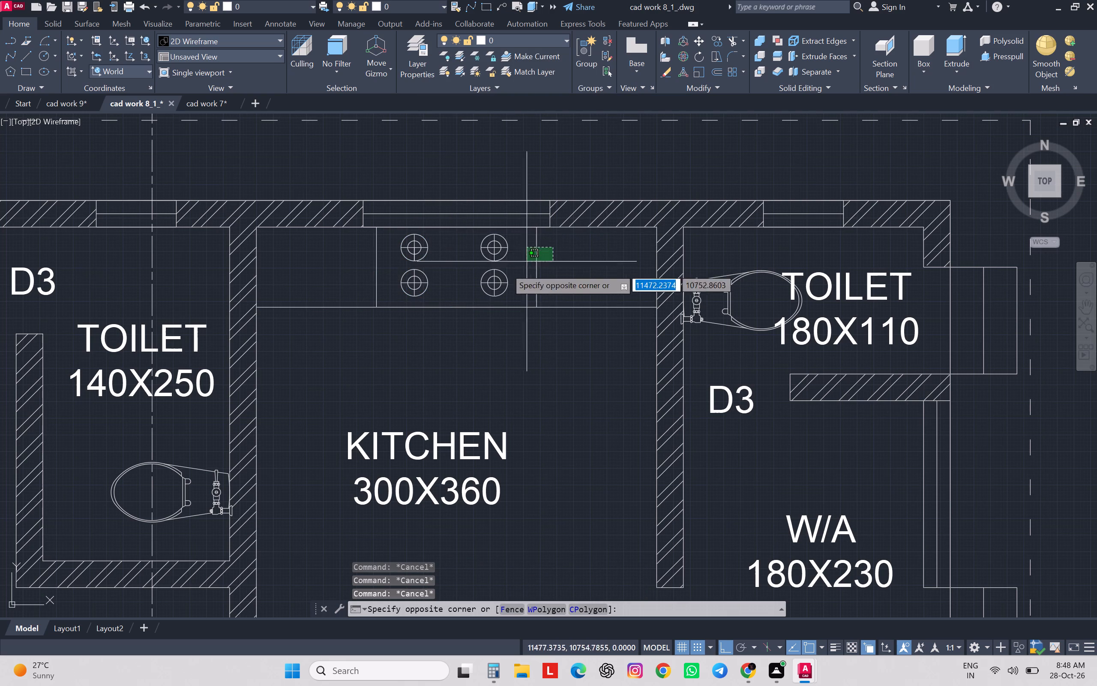
click(350, 284)
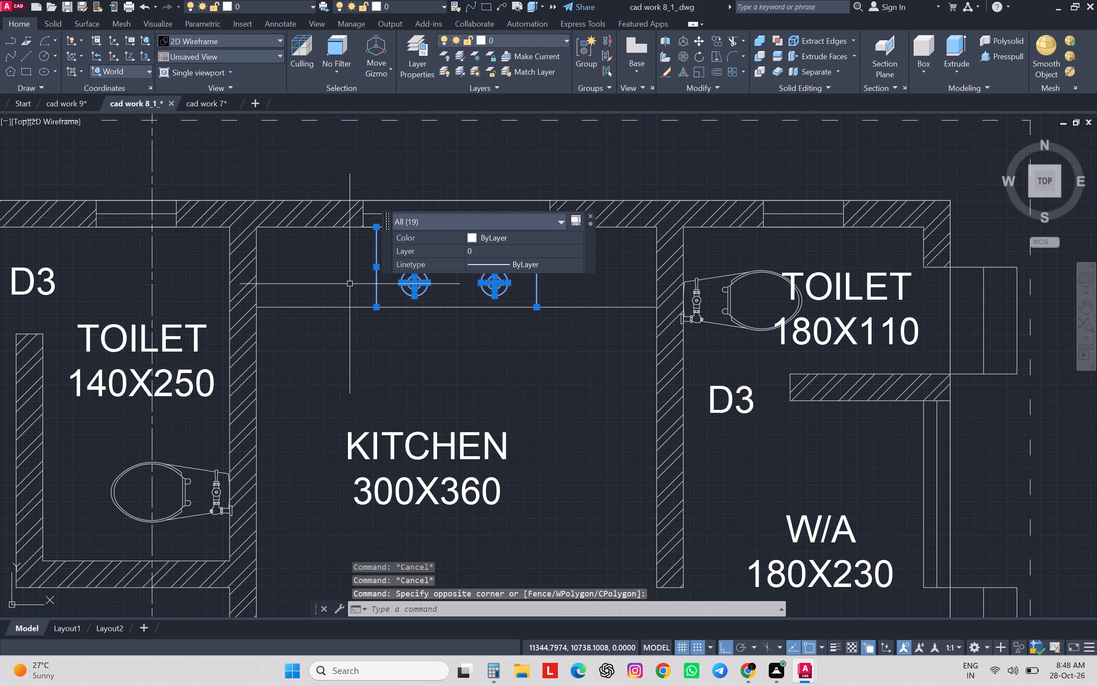
key(ctrl+c)
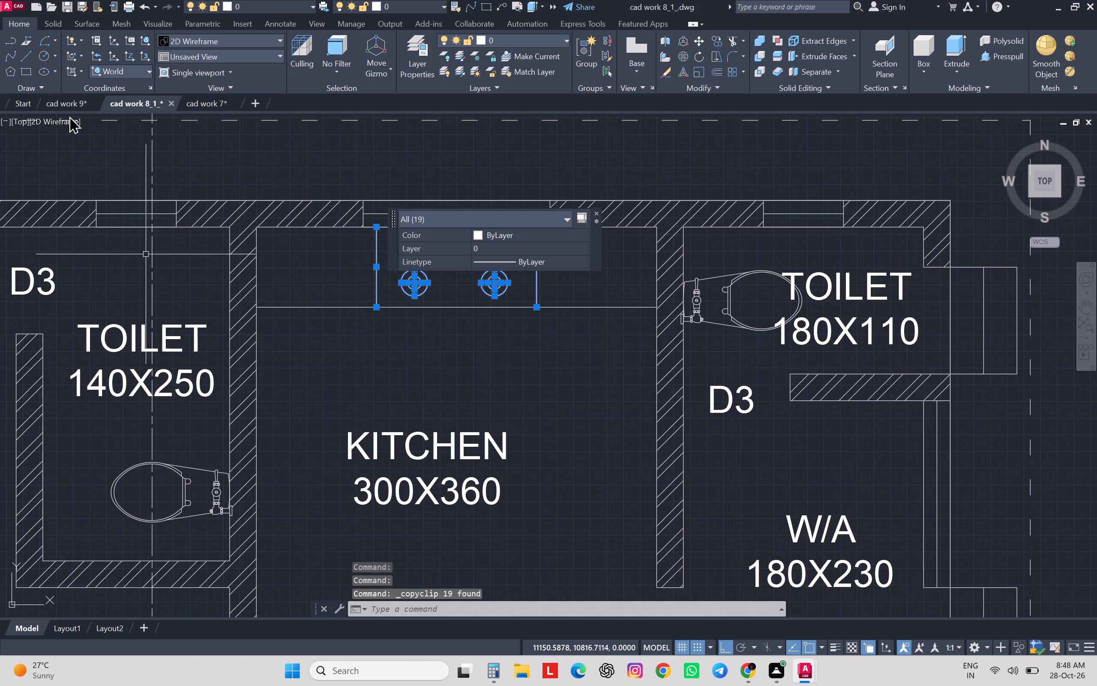
click(47, 102)
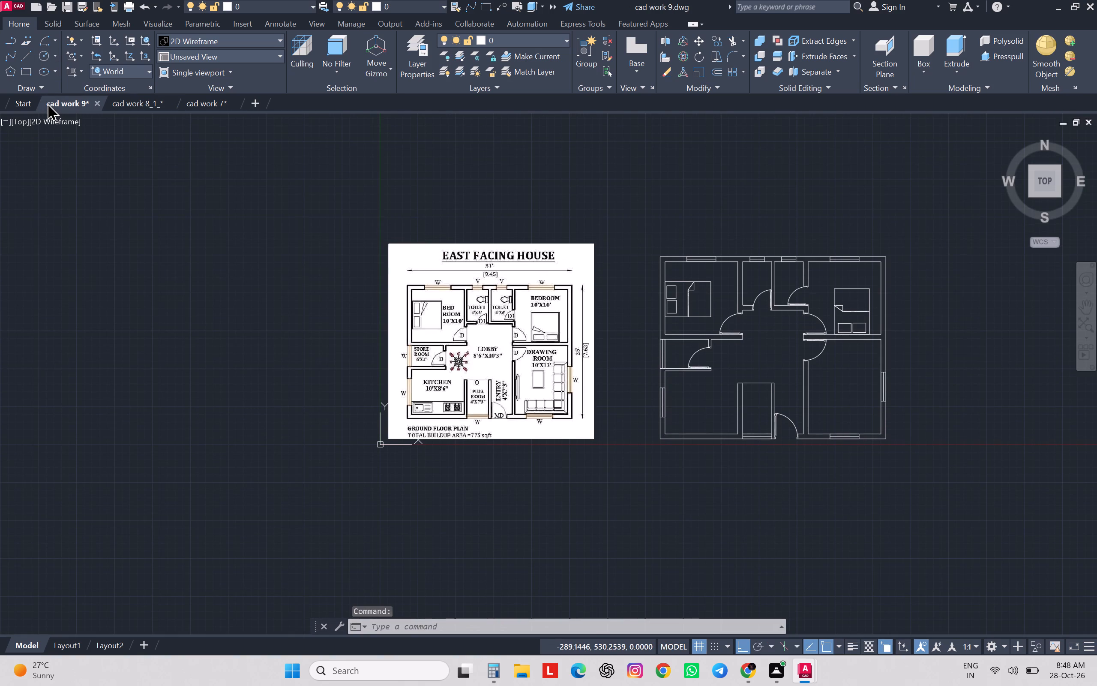
key(ctrl+v)
scroll(111, 222, down, 2)
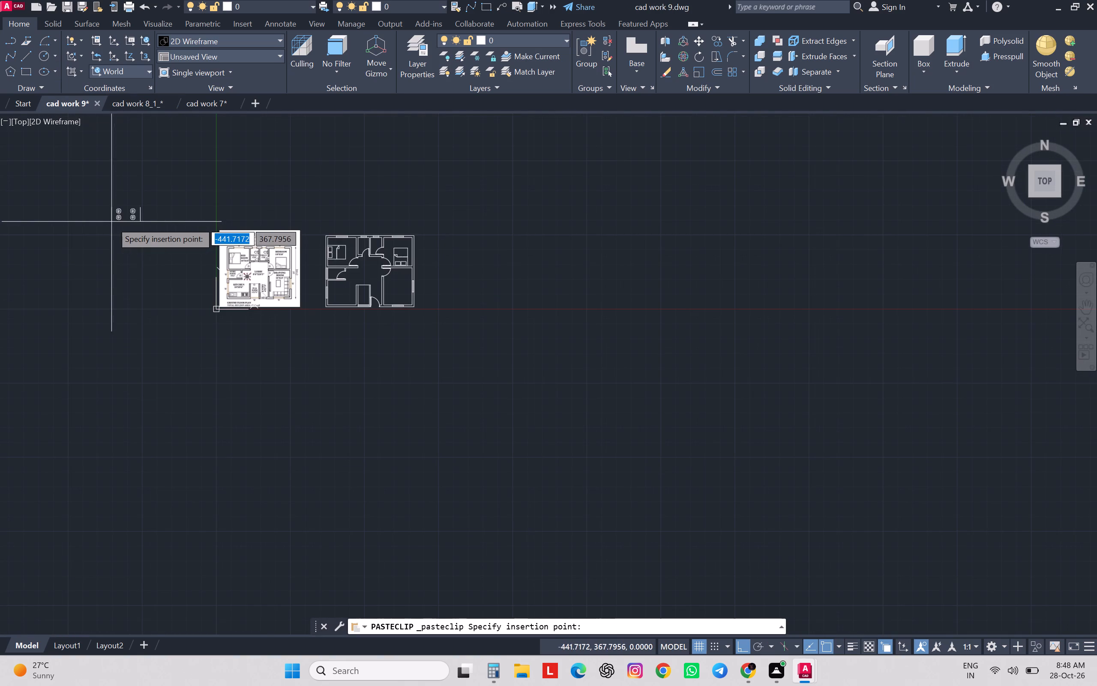
click(440, 286)
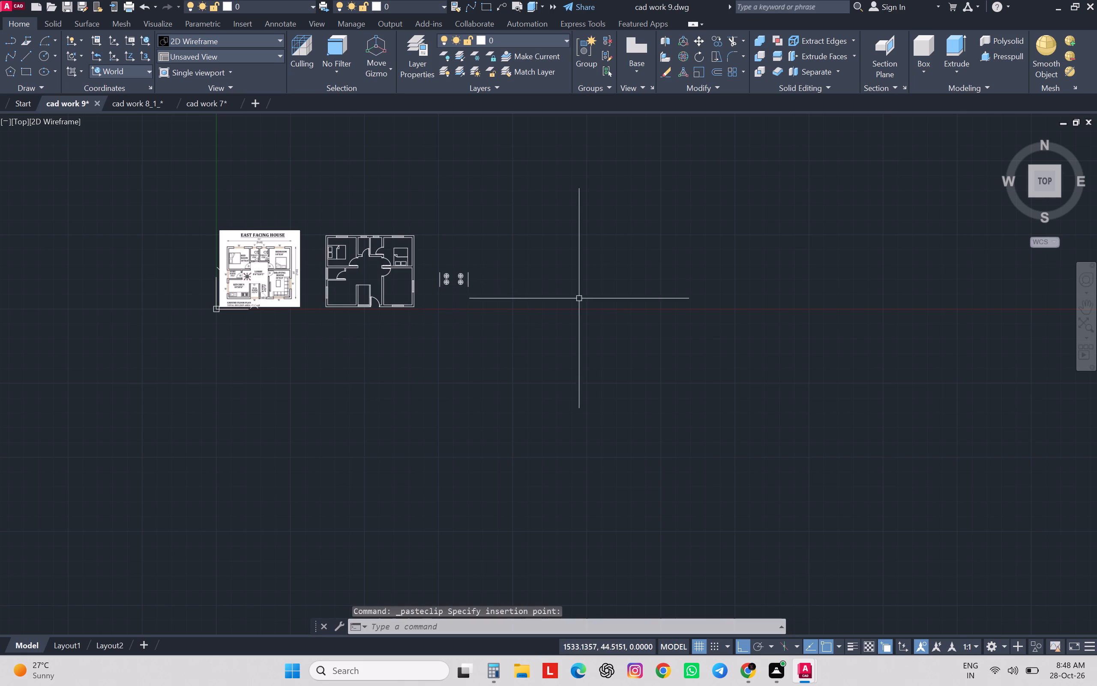
Close the stove outline with north and south lines 120 long joining the ends of its two side lines.
scroll(439, 264, up, 4)
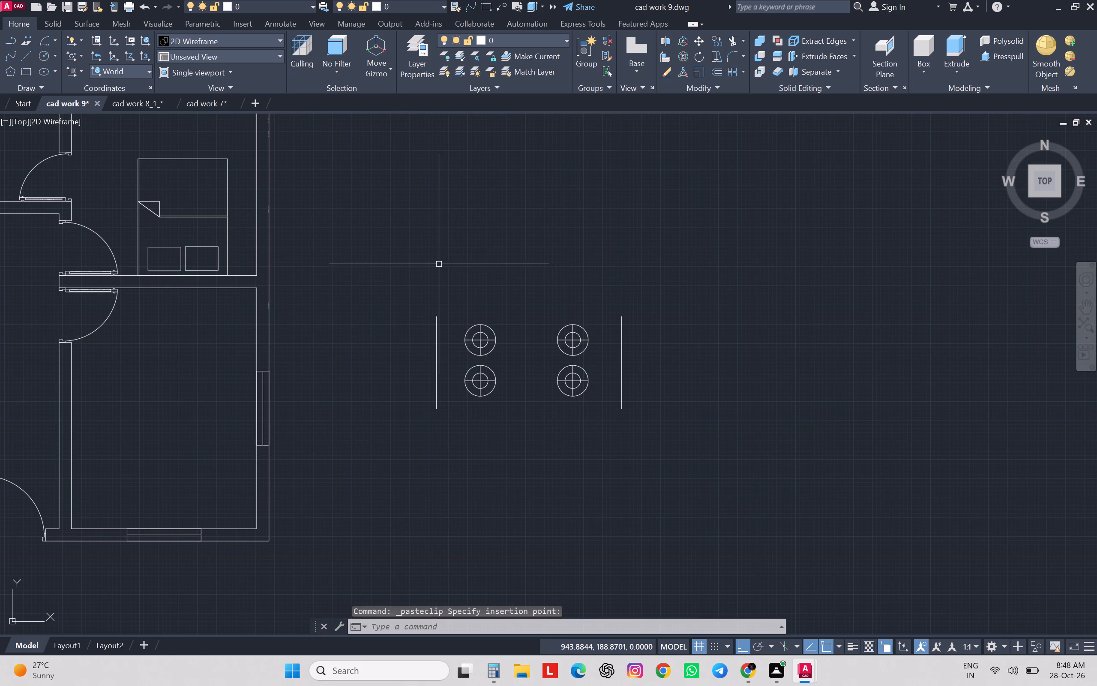
key(l)
key(Return)
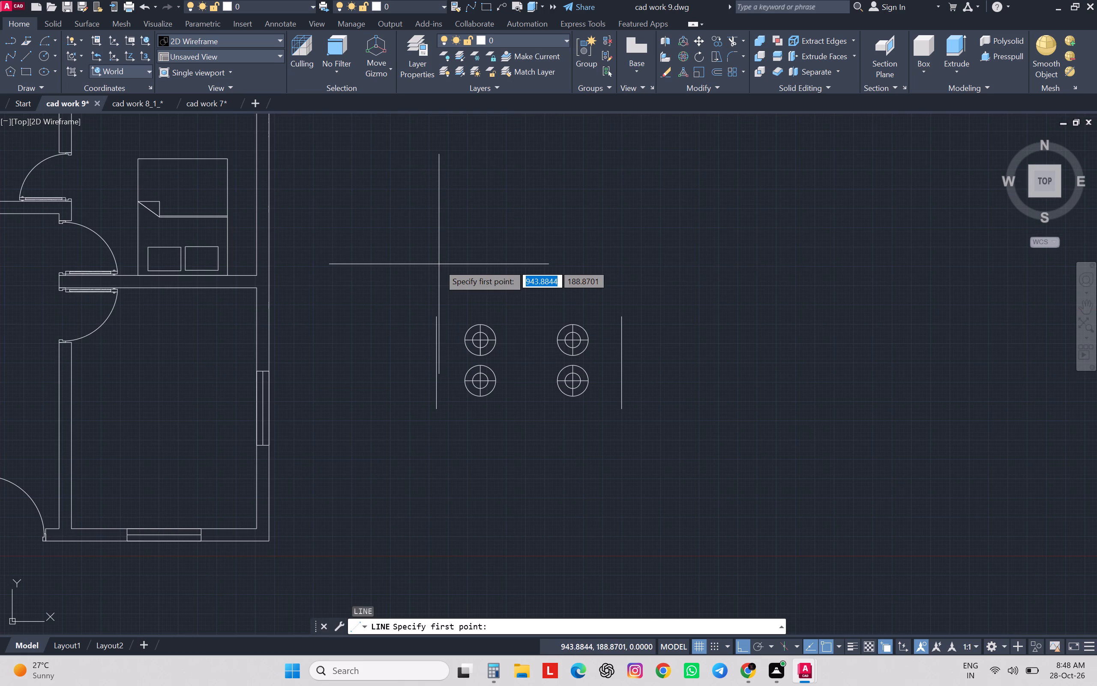
click(434, 318)
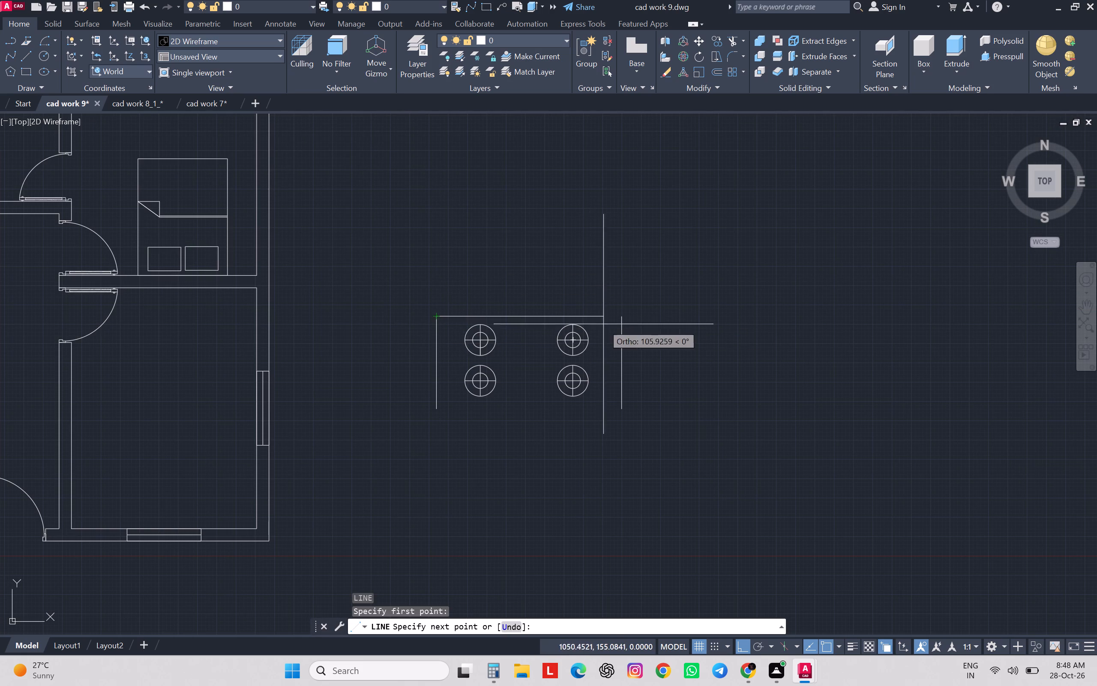
click(624, 322)
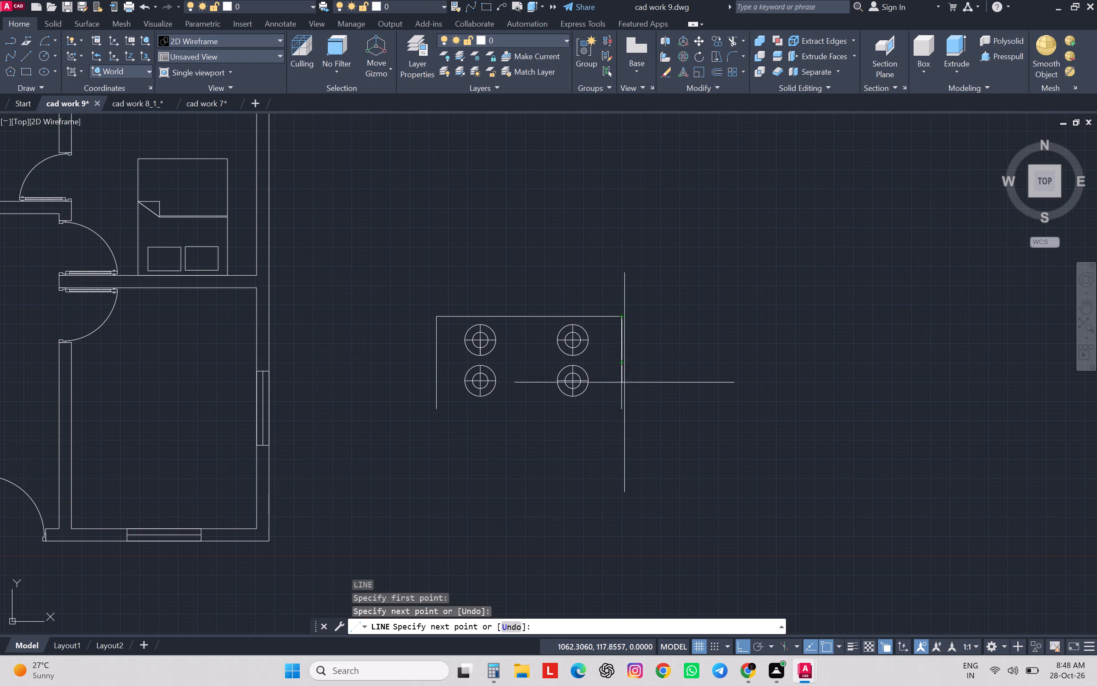
key(space)
key(space)
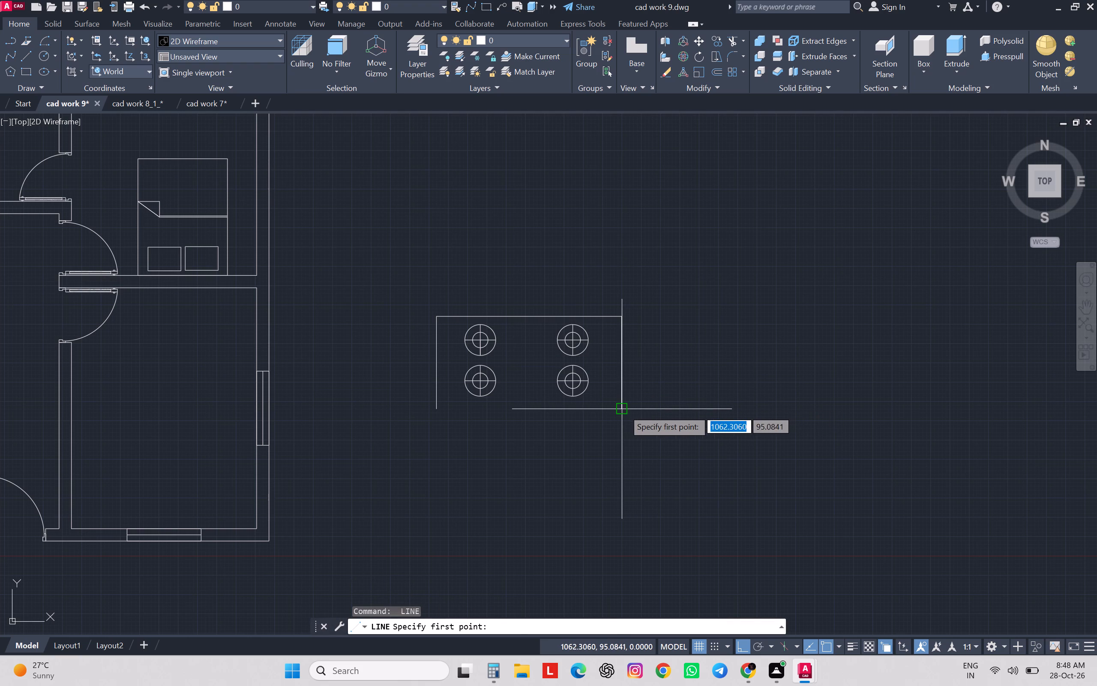
click(623, 409)
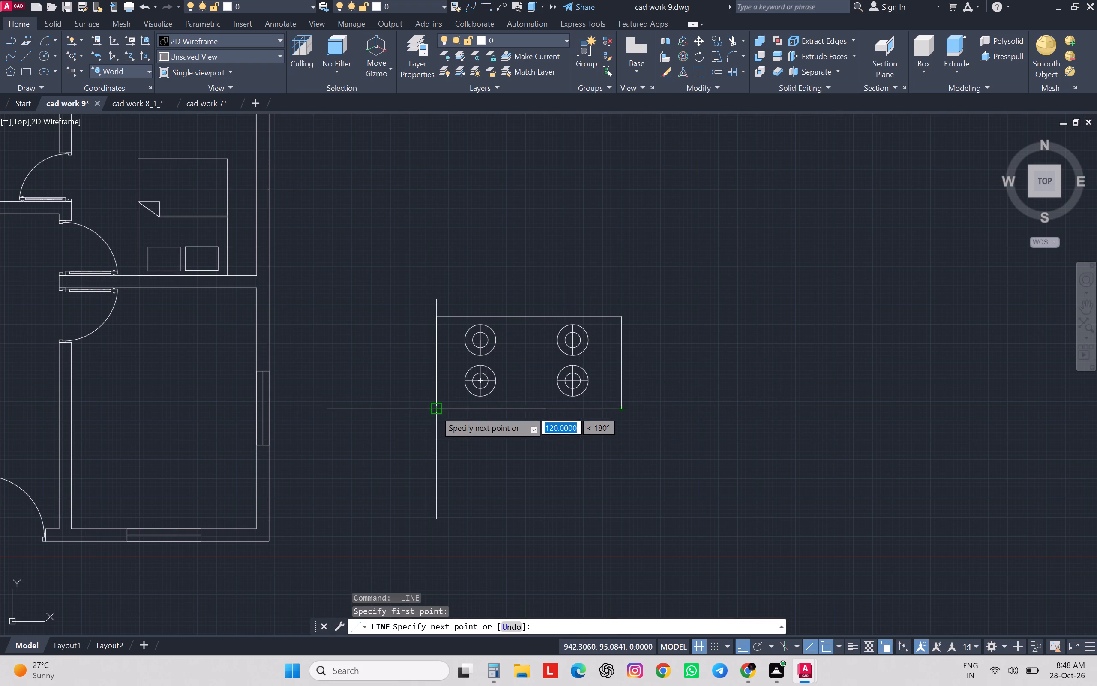
click(435, 411)
key(space)
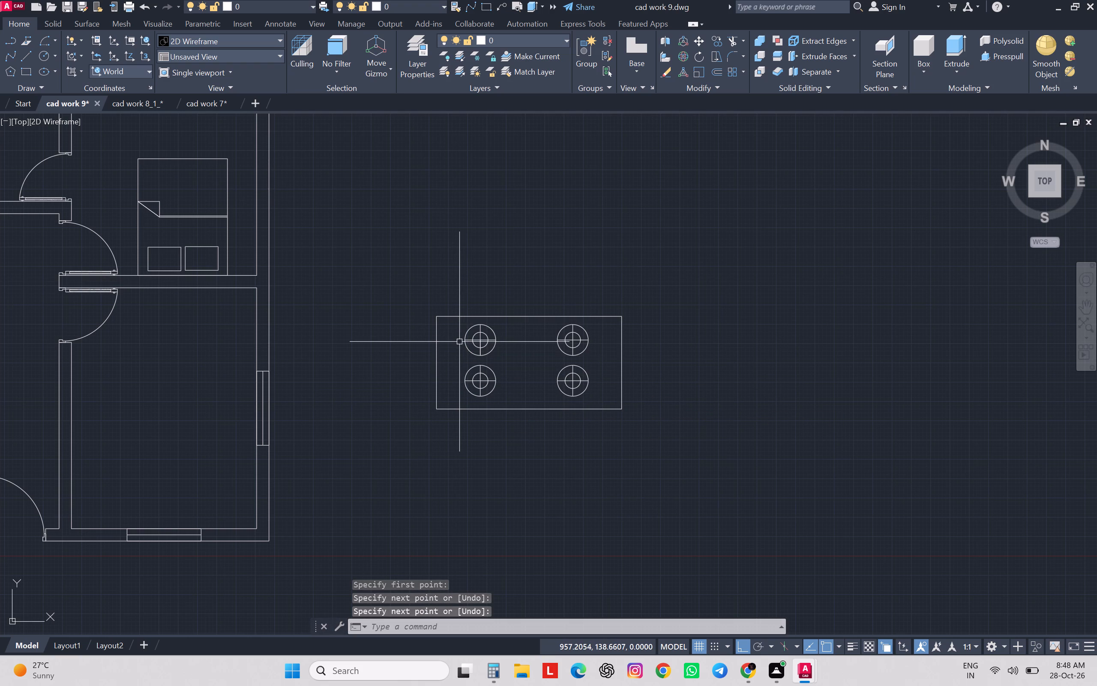
Offset the stove outline's north and west edges inward by 1.
key(o)
key(Return)
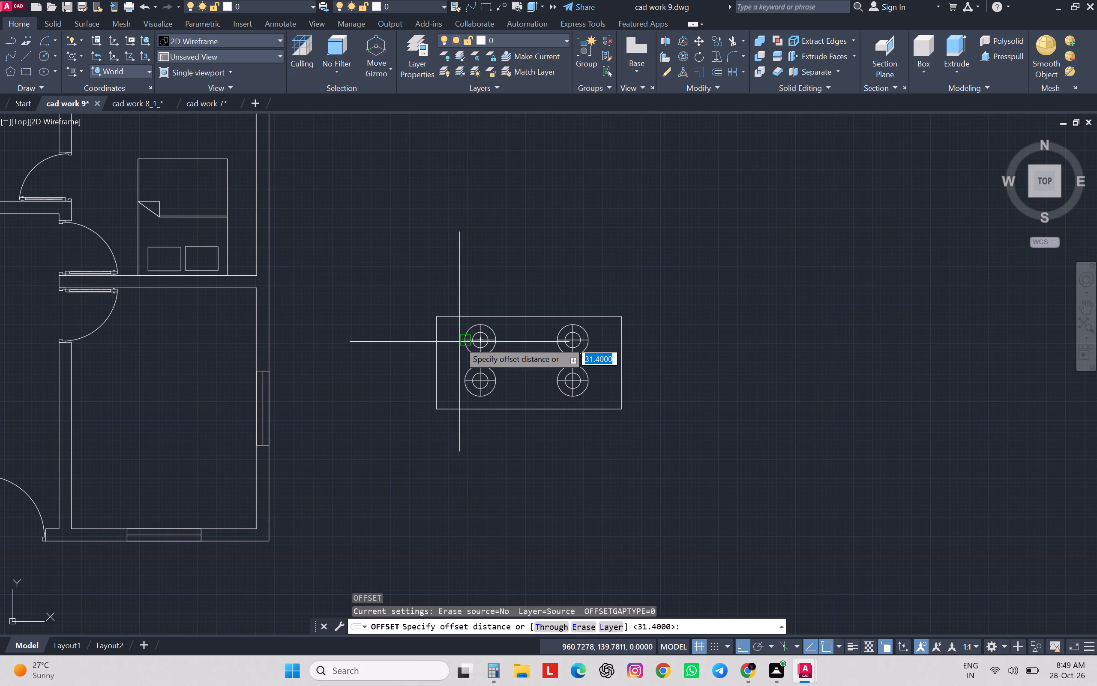
key(1)
key(Return)
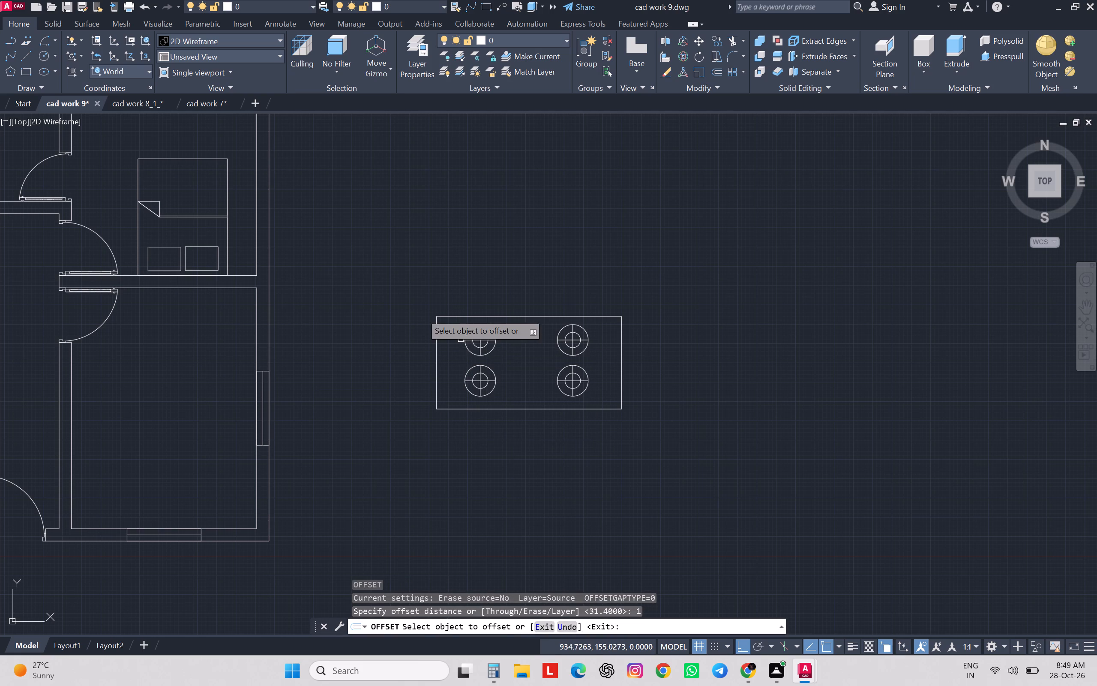
scroll(441, 316, up, 3)
click(441, 319)
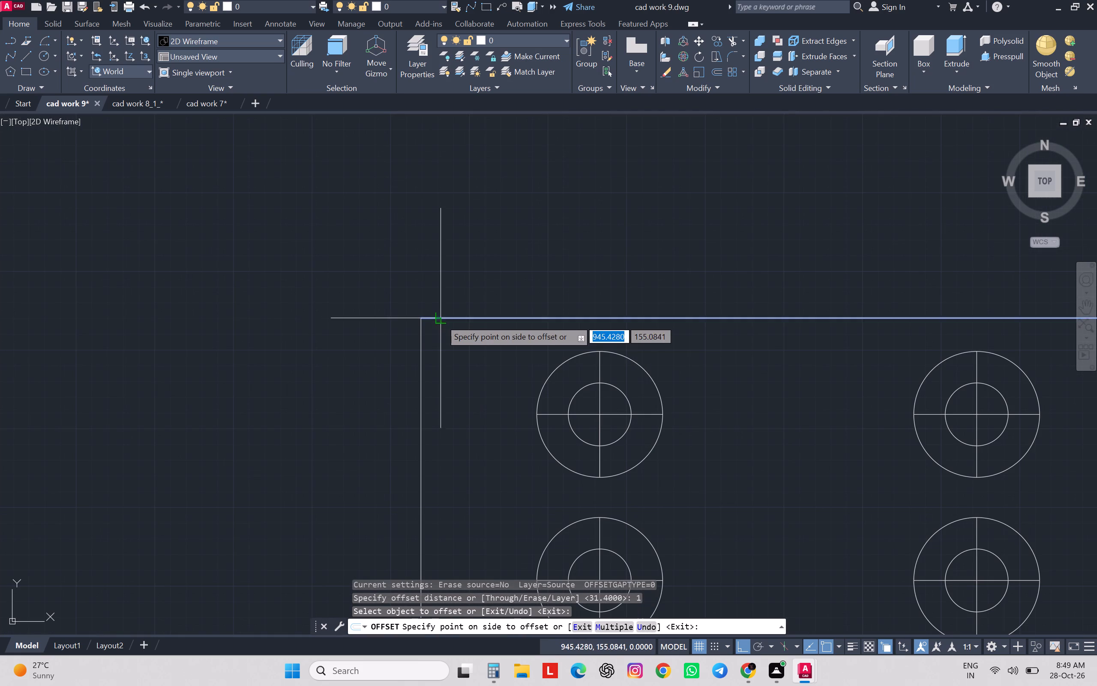
click(450, 341)
click(420, 357)
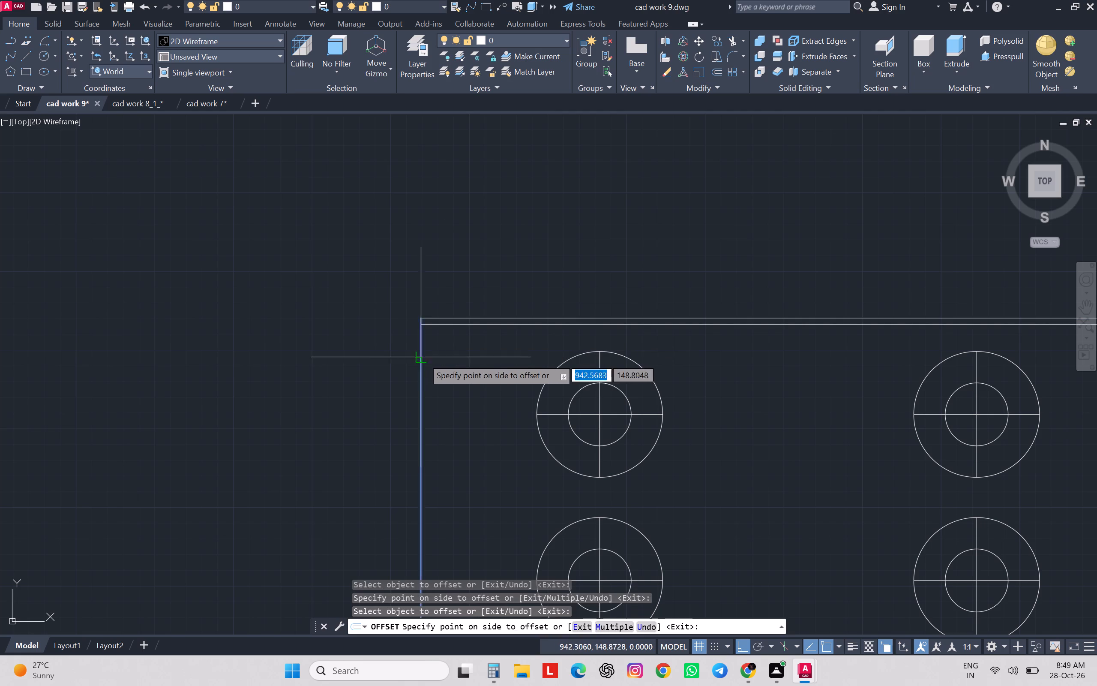
click(465, 370)
Offset the stove outline's south and east edges inward by 1.
scroll(428, 241, down, 2)
scroll(459, 415, up, 1)
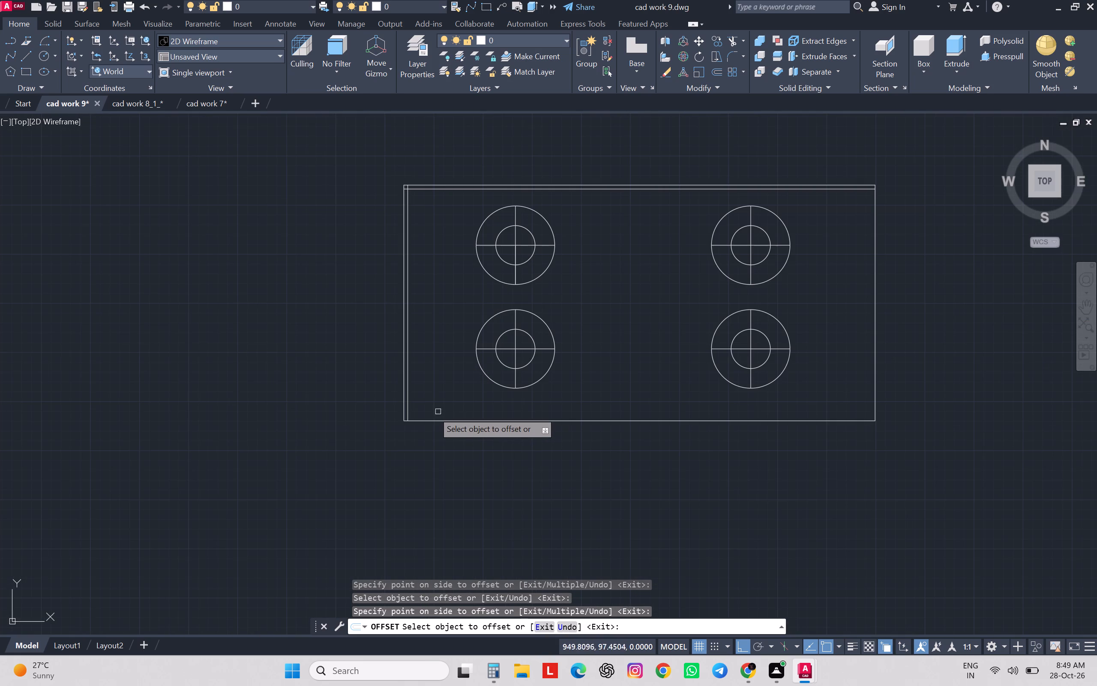
click(408, 404)
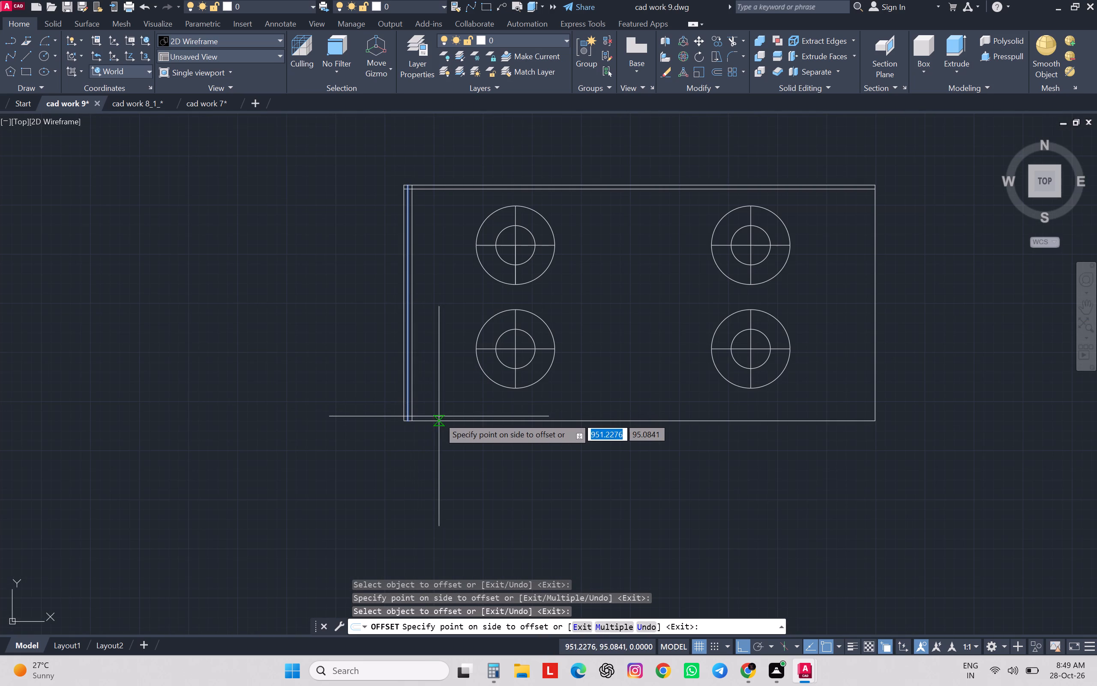
key(space)
key(space)
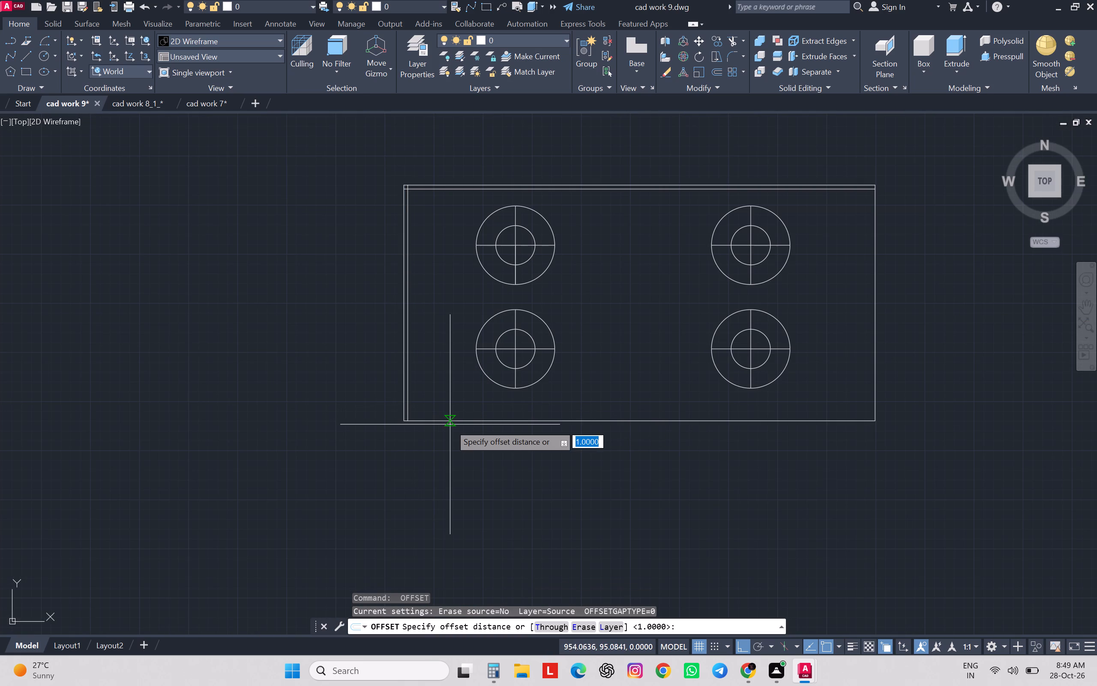
key(space)
click(452, 421)
click(441, 368)
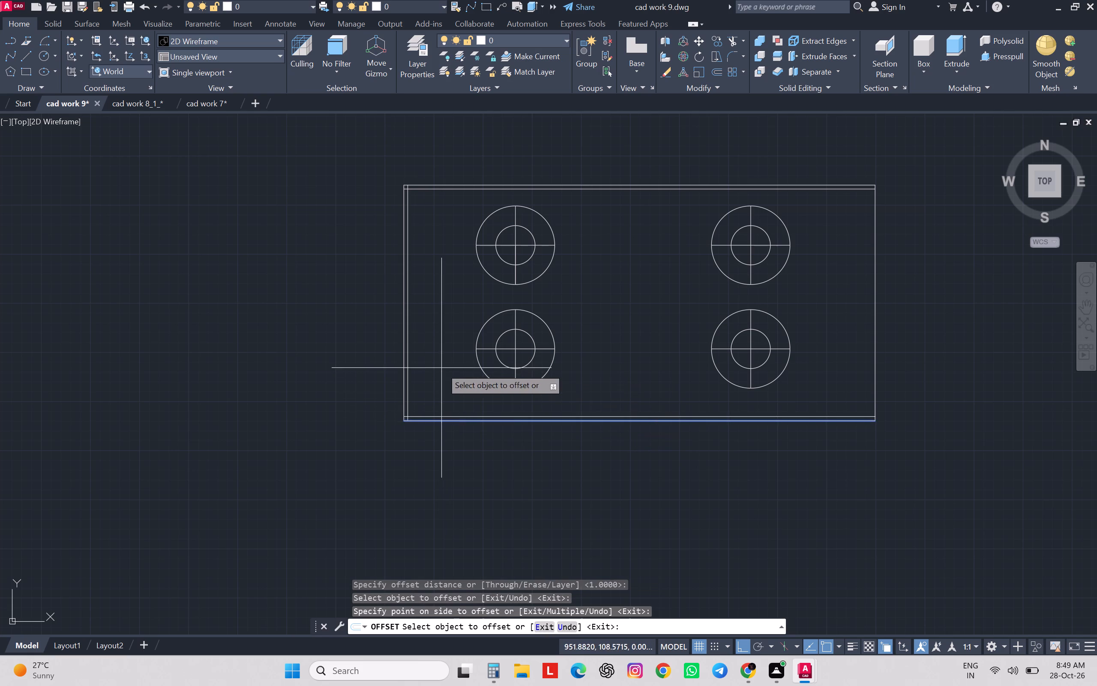
click(875, 375)
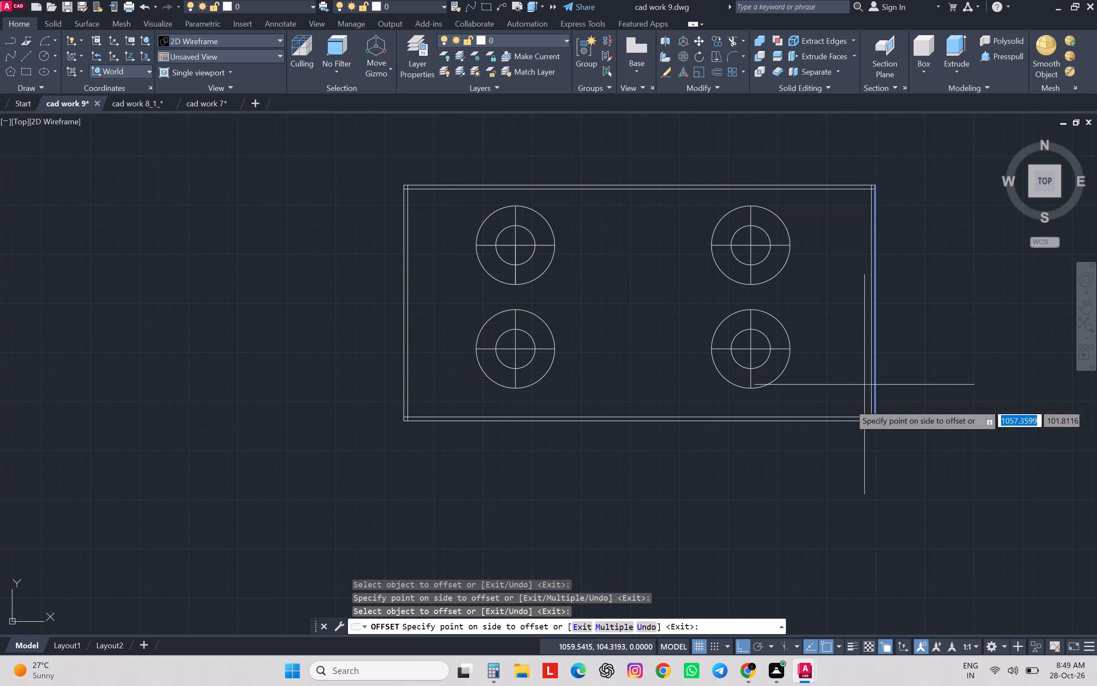
click(803, 450)
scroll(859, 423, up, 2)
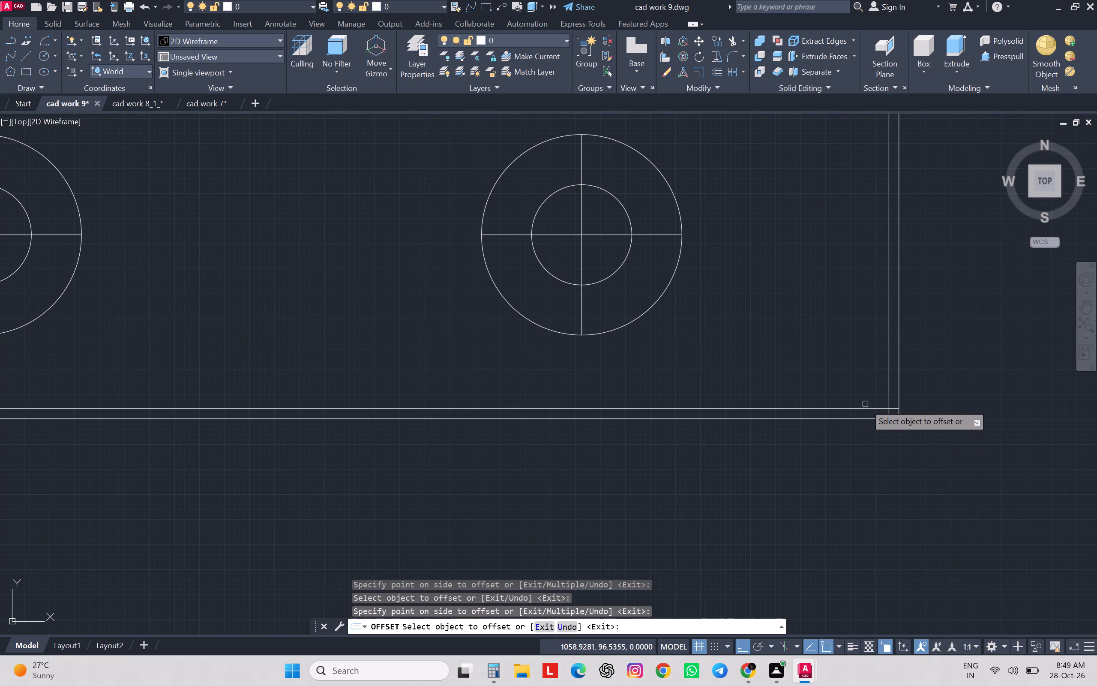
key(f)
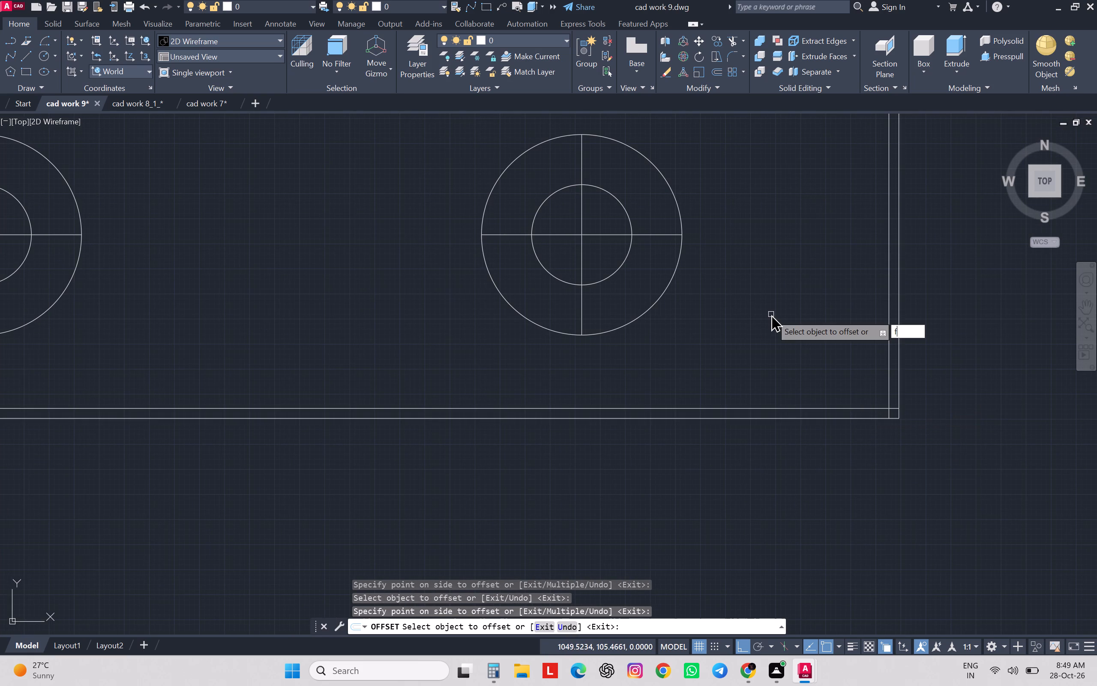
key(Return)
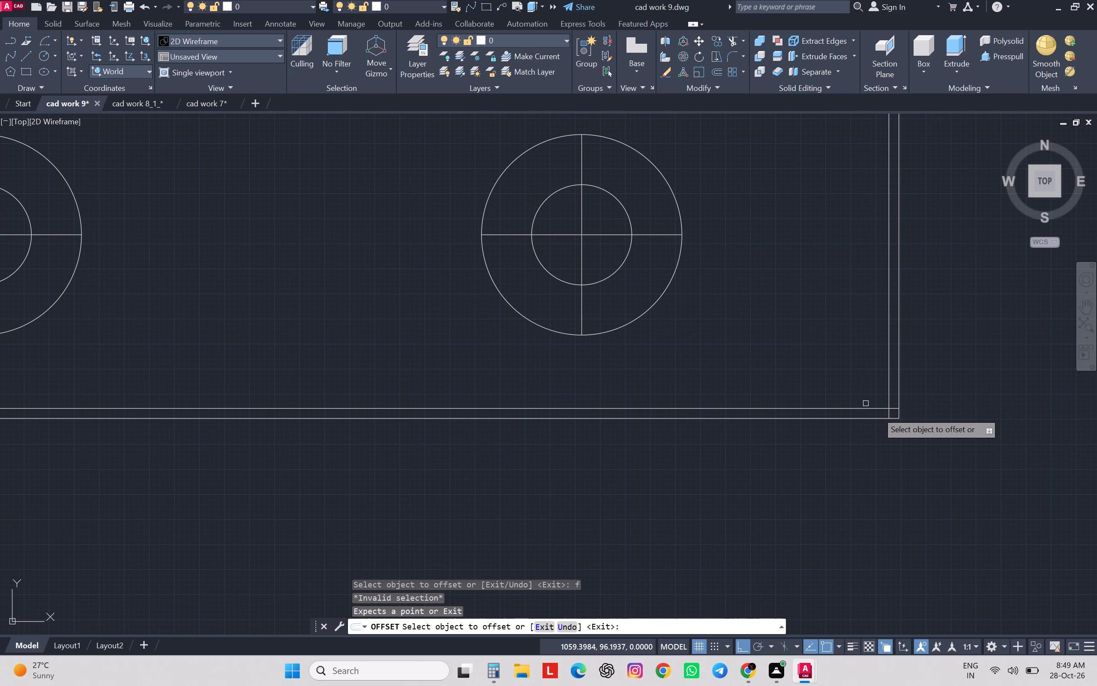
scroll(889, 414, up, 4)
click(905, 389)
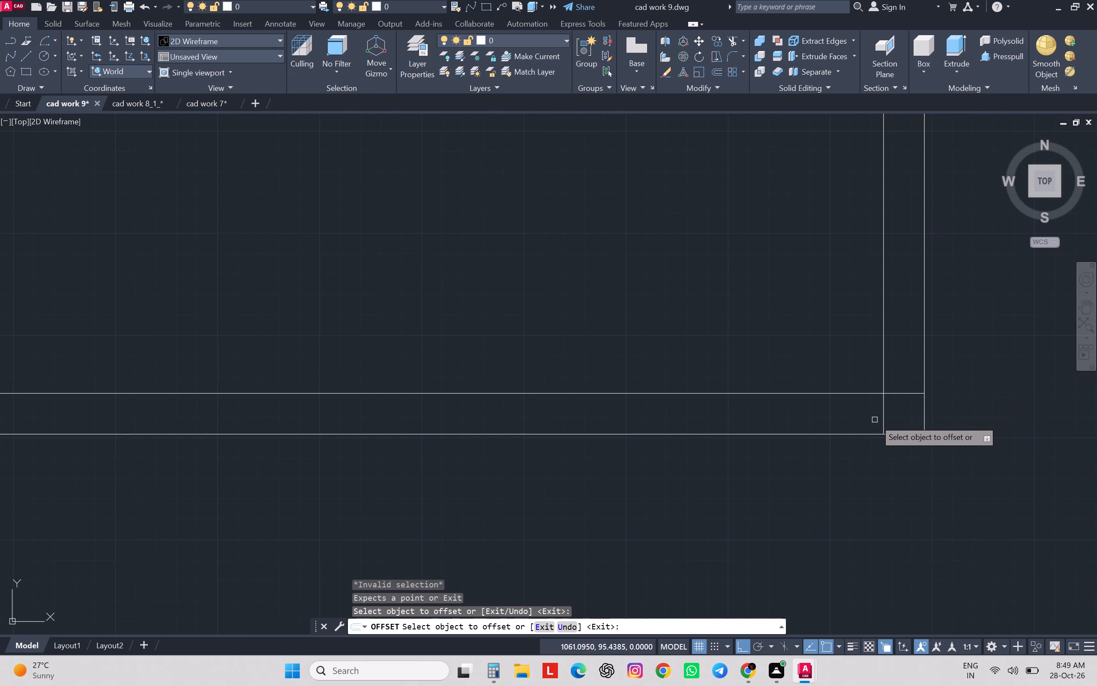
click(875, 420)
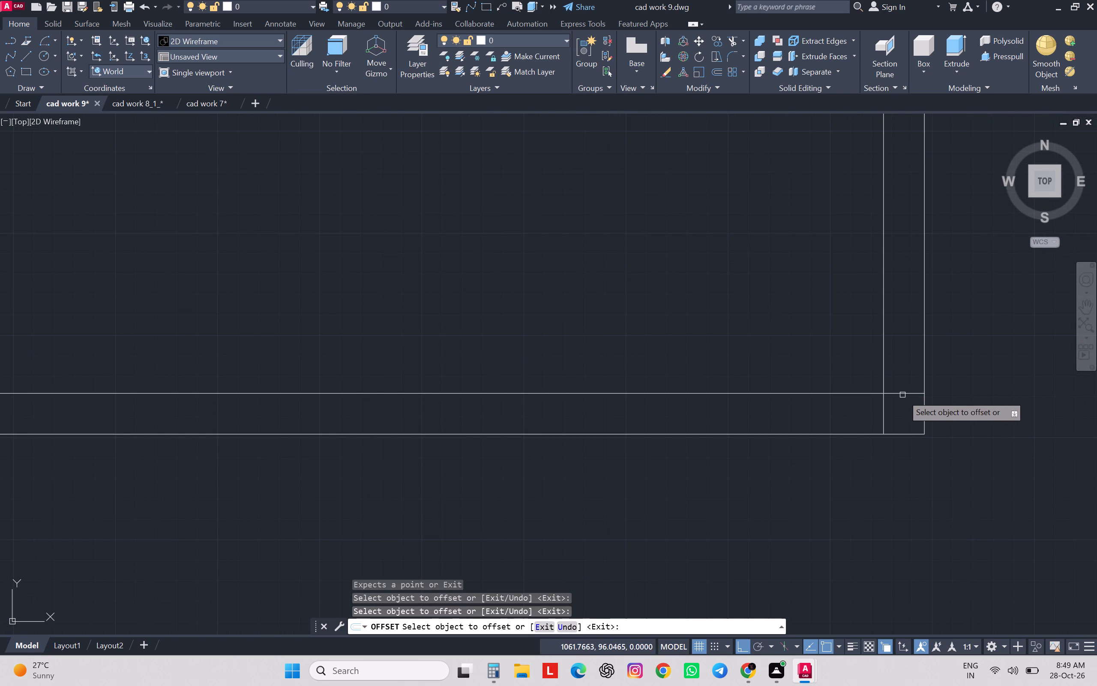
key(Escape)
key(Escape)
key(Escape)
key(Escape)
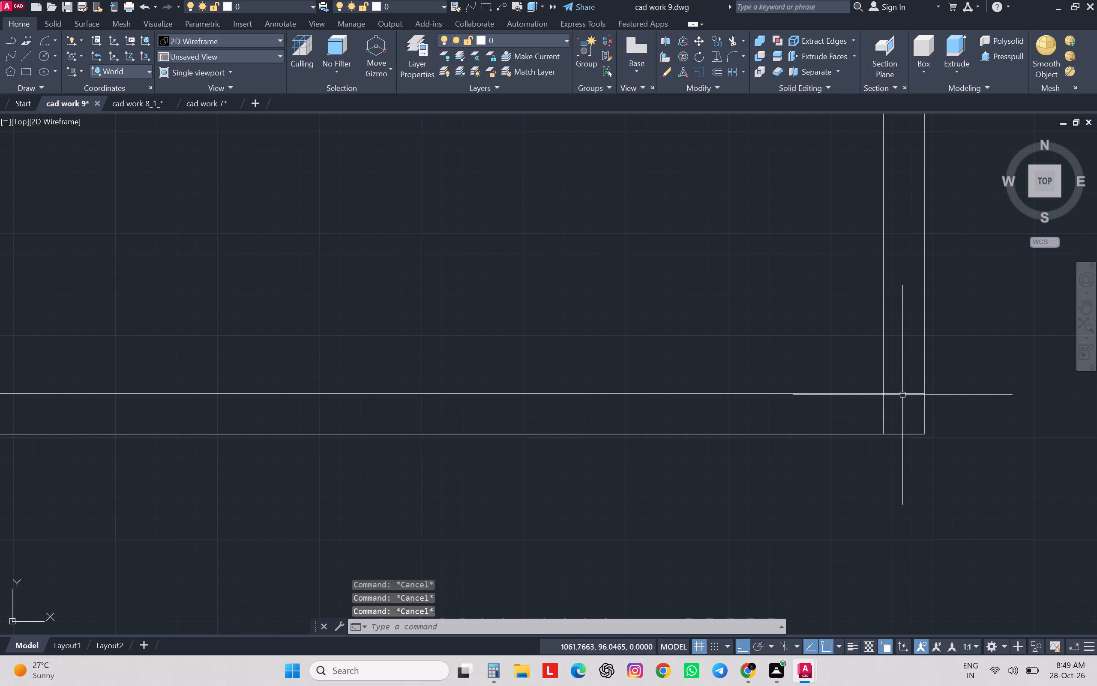
Trim the overhanging ends of the offset lines at the stove's southeast and southwest corners.
text(tr)
key(Return)
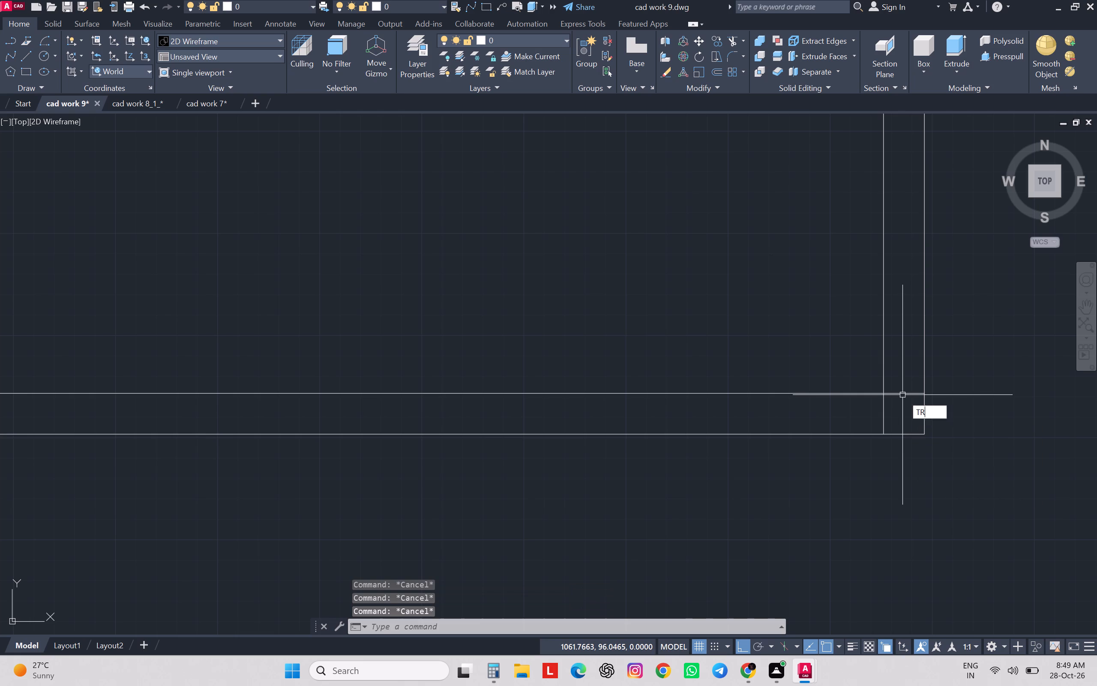
click(902, 395)
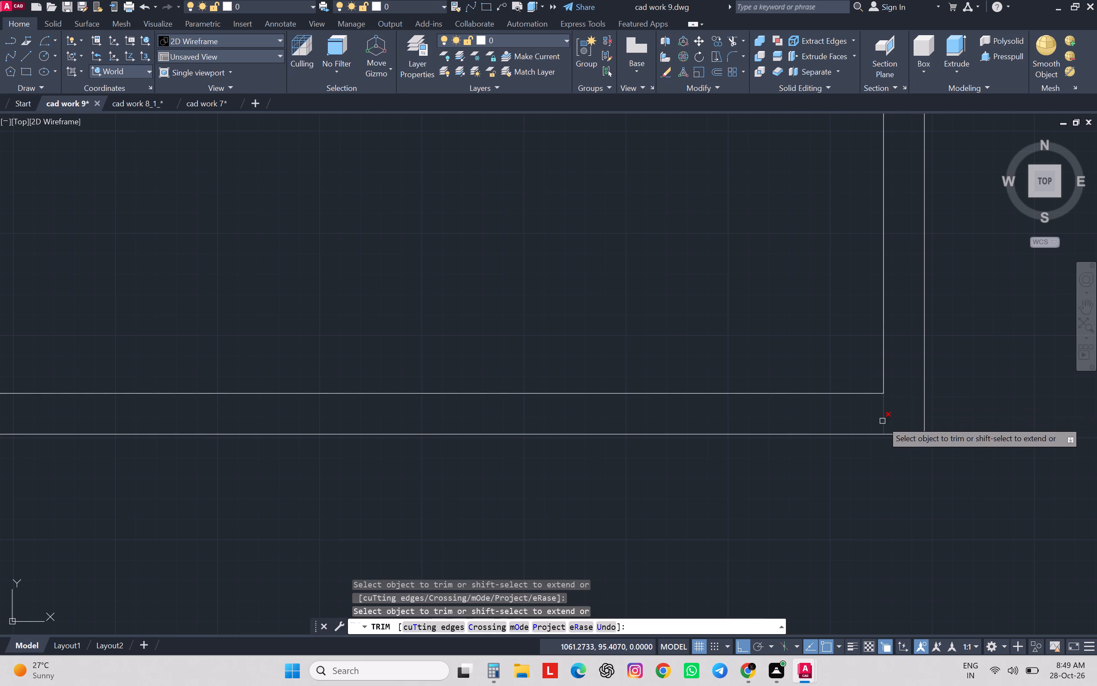
click(882, 421)
scroll(884, 423, down, 3)
scroll(833, 442, down, 2)
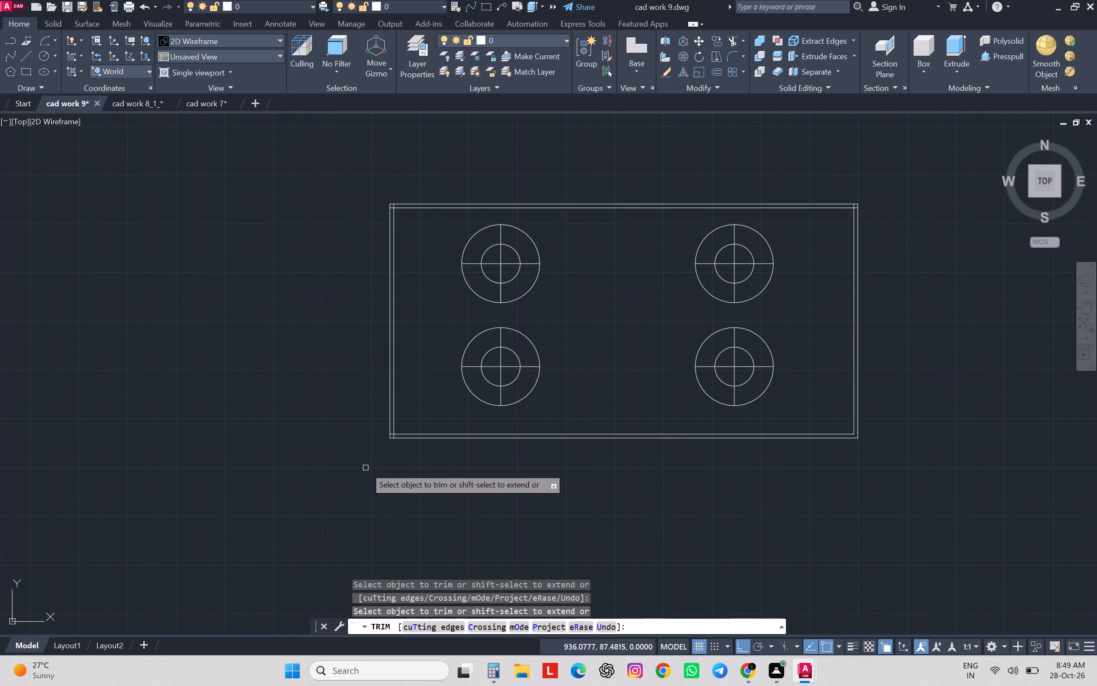
scroll(385, 449, up, 3)
scroll(399, 413, up, 5)
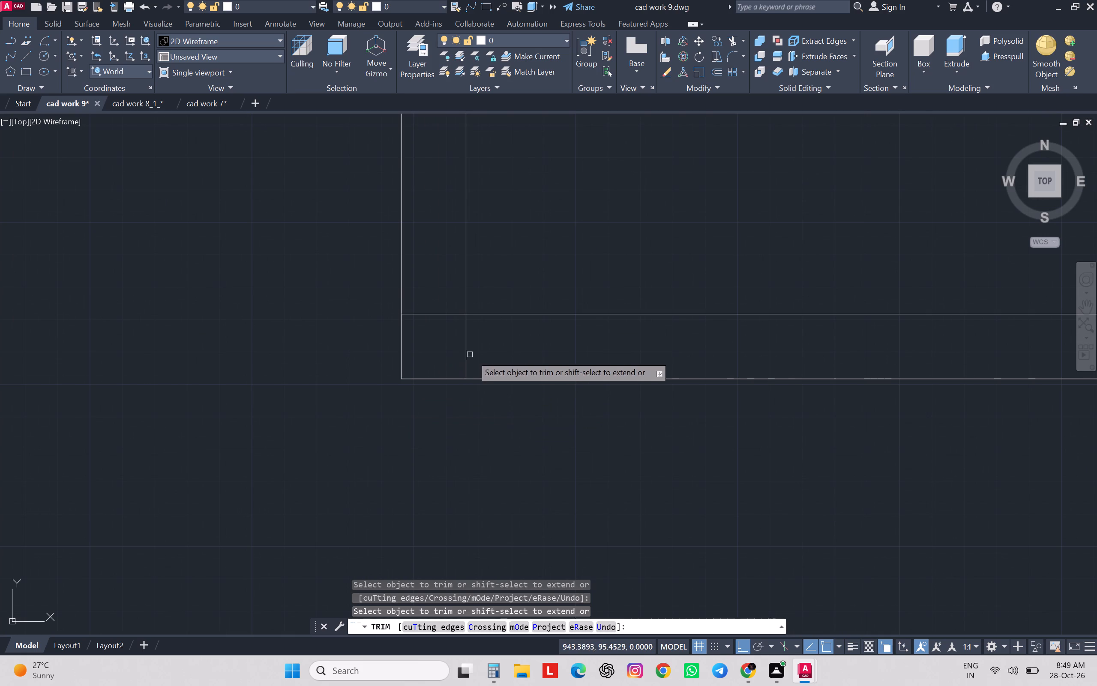
drag(482, 348, 474, 344)
click(426, 301)
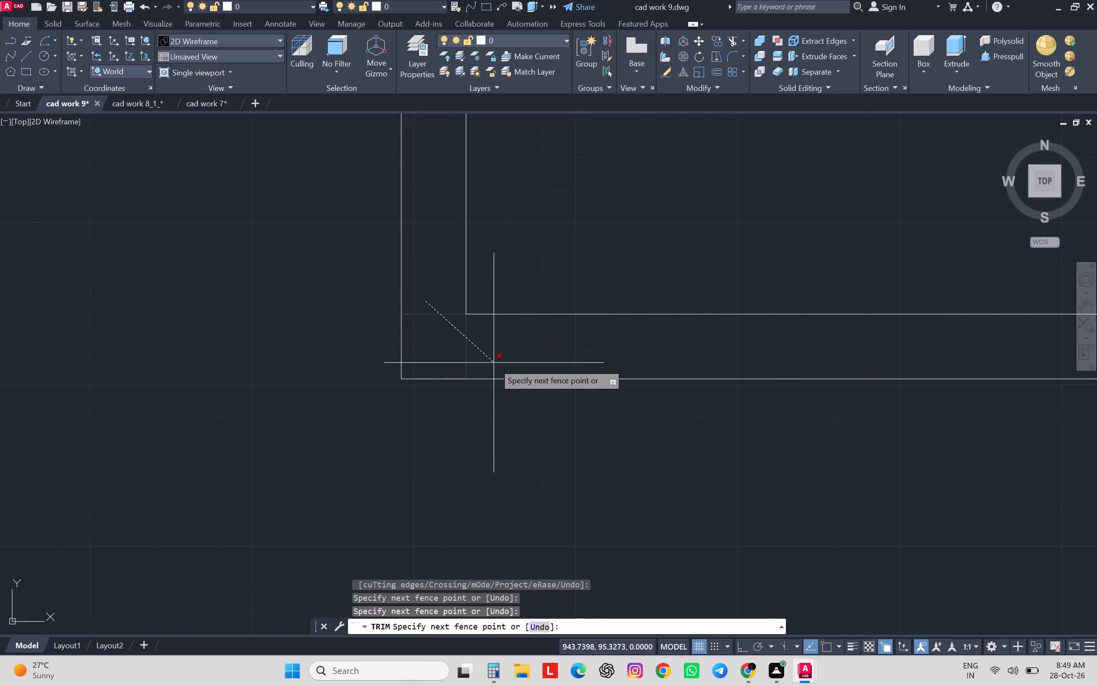
click(494, 363)
Trim the overhanging ends of the offset lines at the stove's northwest and northeast corners.
scroll(494, 363, down, 11)
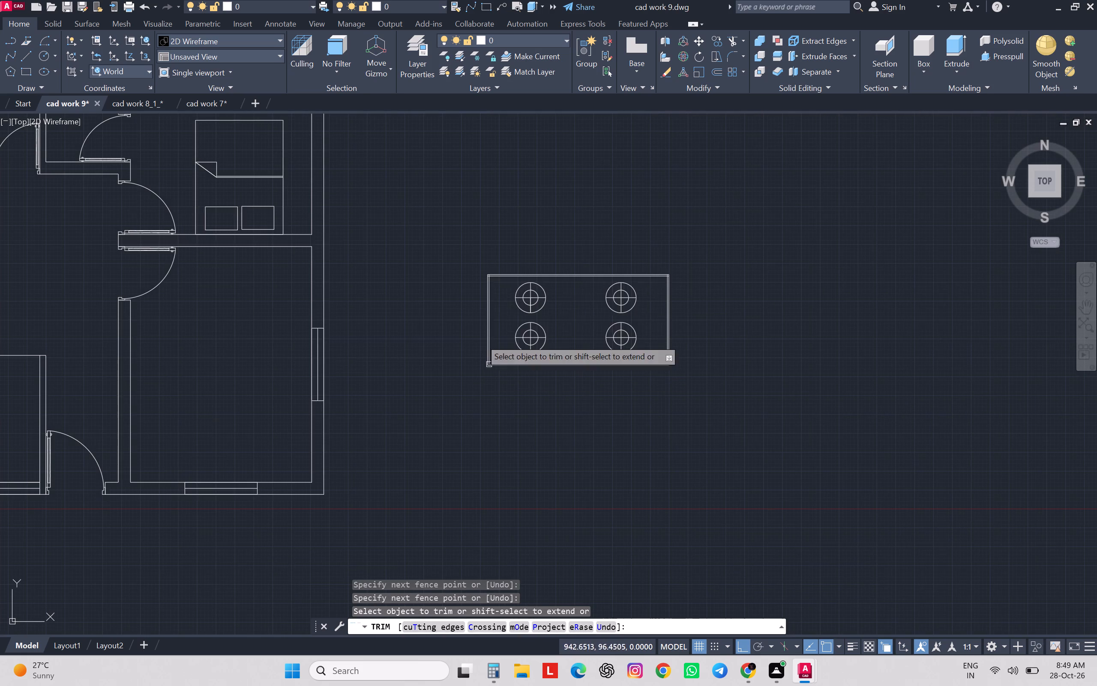
scroll(482, 268, up, 5)
scroll(550, 345, up, 4)
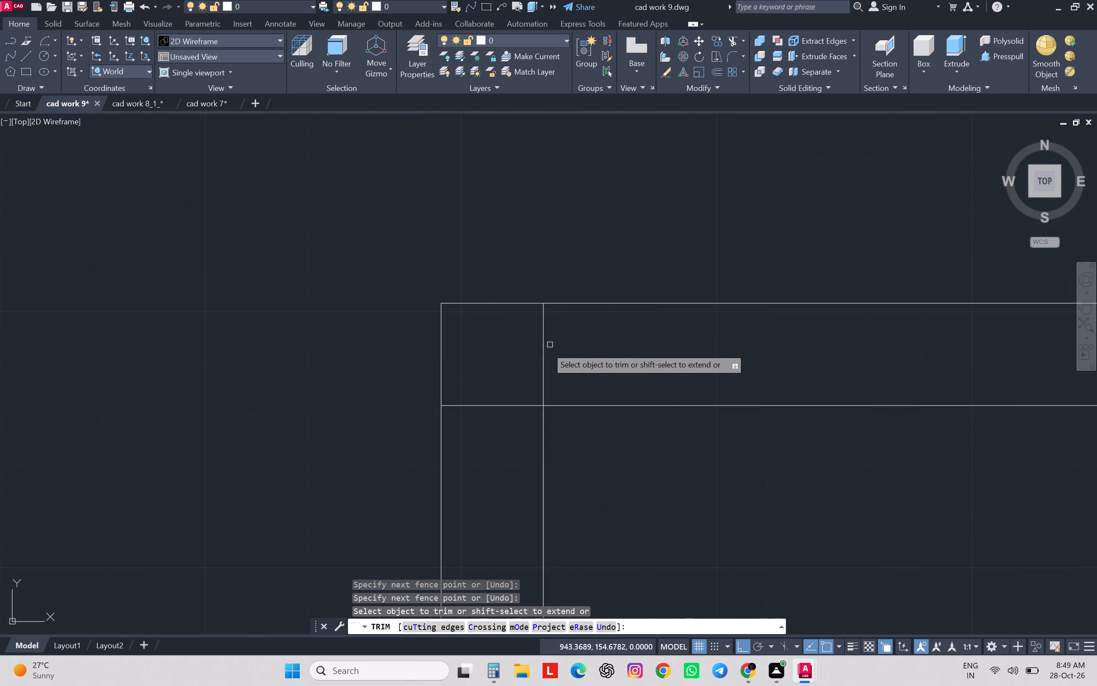
drag(495, 427, 504, 417)
click(560, 340)
drag(480, 436, 481, 436)
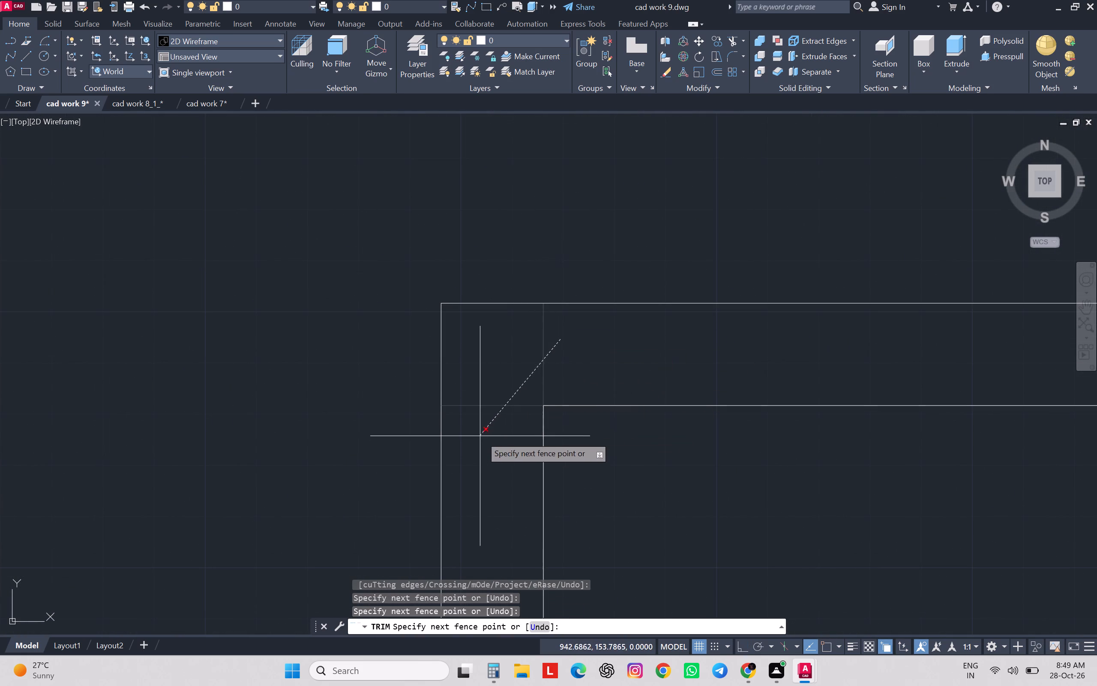
drag(481, 436, 481, 431)
scroll(528, 324, down, 7)
scroll(892, 290, down, 4)
middle_drag(875, 331, 823, 290)
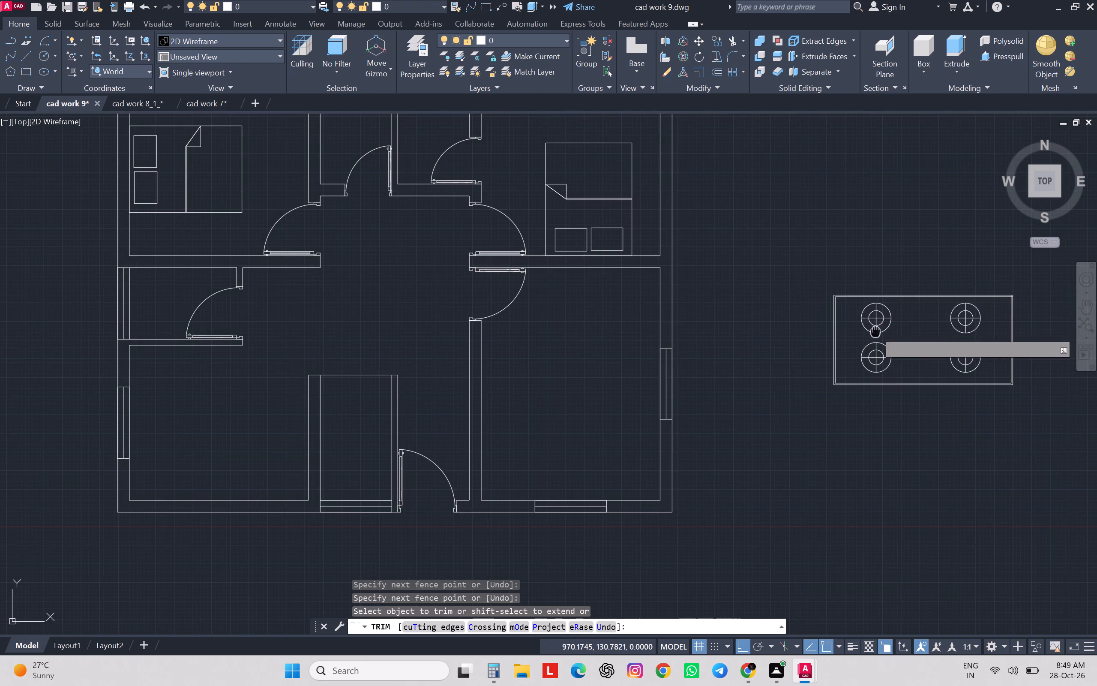
middle_drag(823, 290, 604, 405)
scroll(713, 383, up, 4)
scroll(904, 301, up, 5)
click(803, 385)
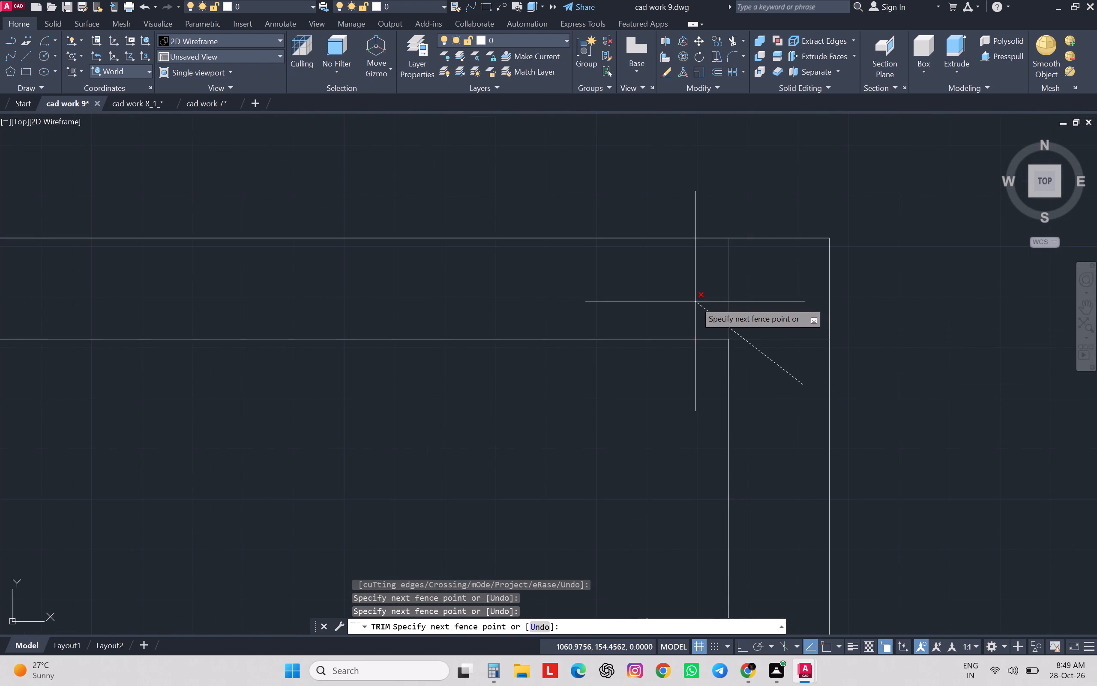
click(695, 301)
scroll(696, 300, down, 8)
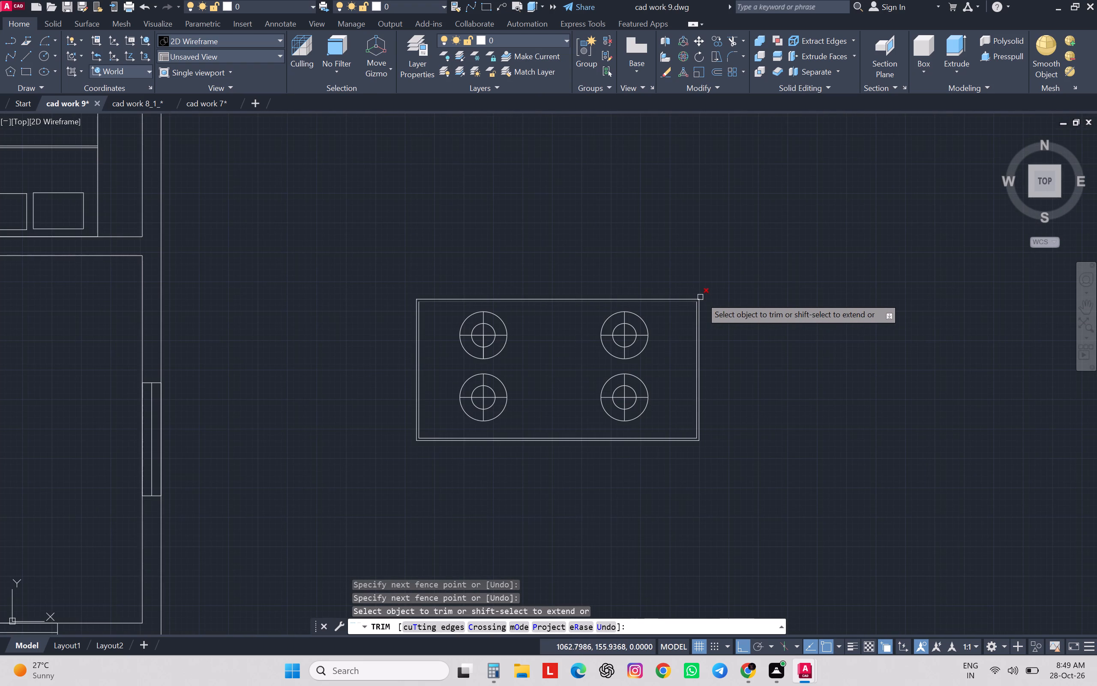
key(space)
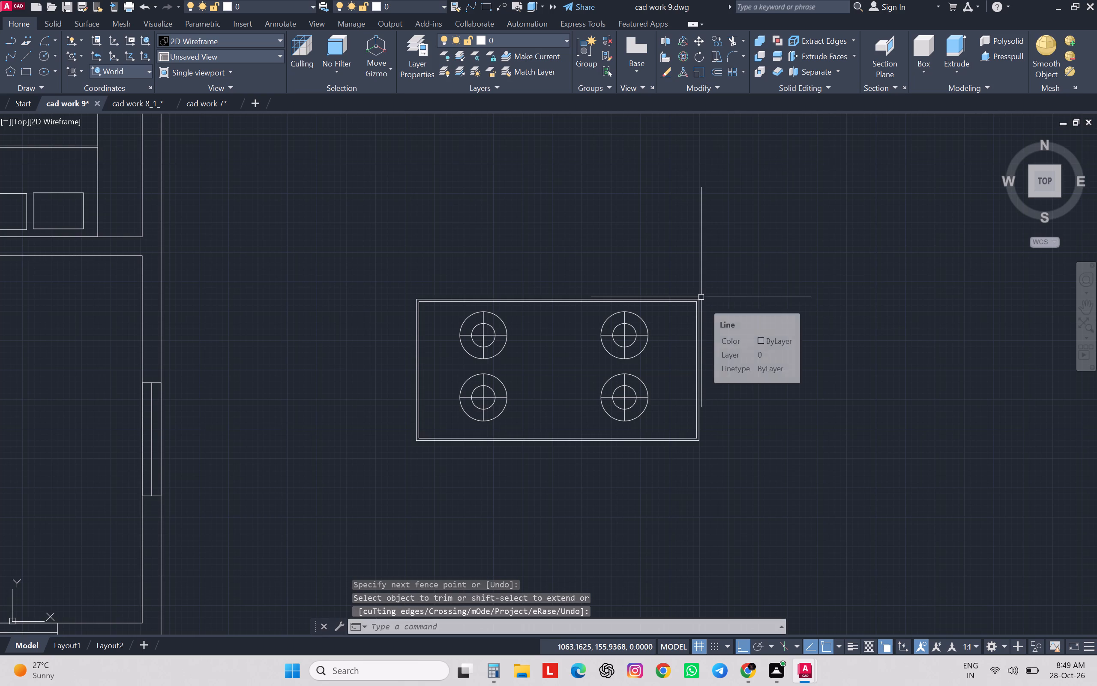
Convert the whole stove, outline and four burners together, into a block named s.
drag(477, 202, 202, 141)
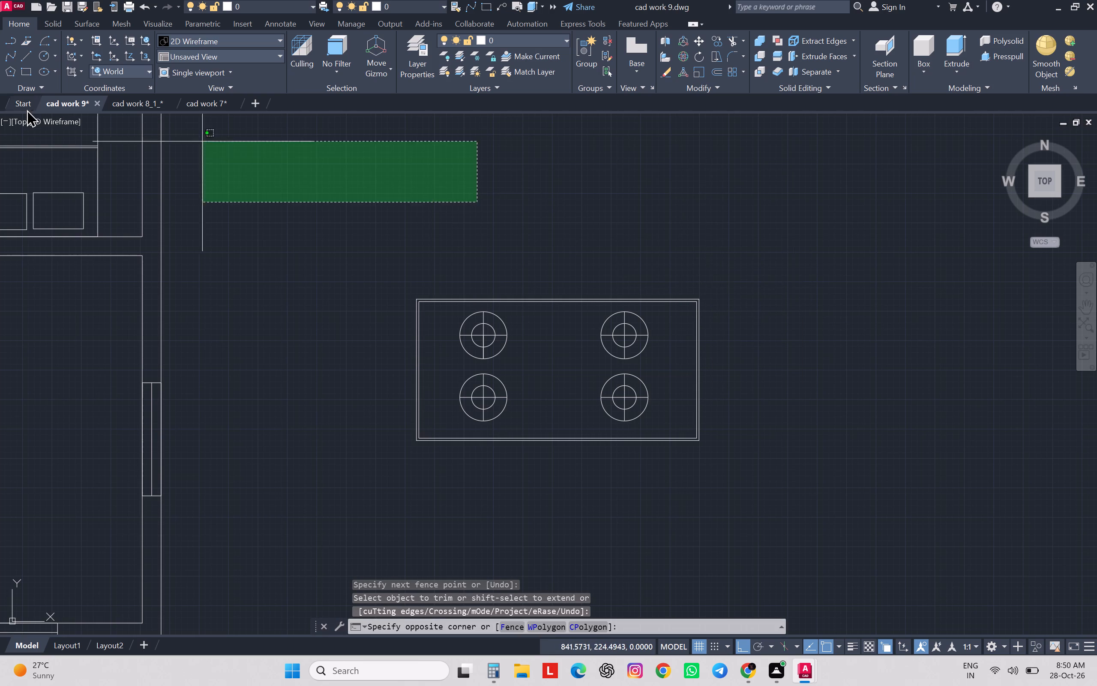
click(752, 333)
click(766, 209)
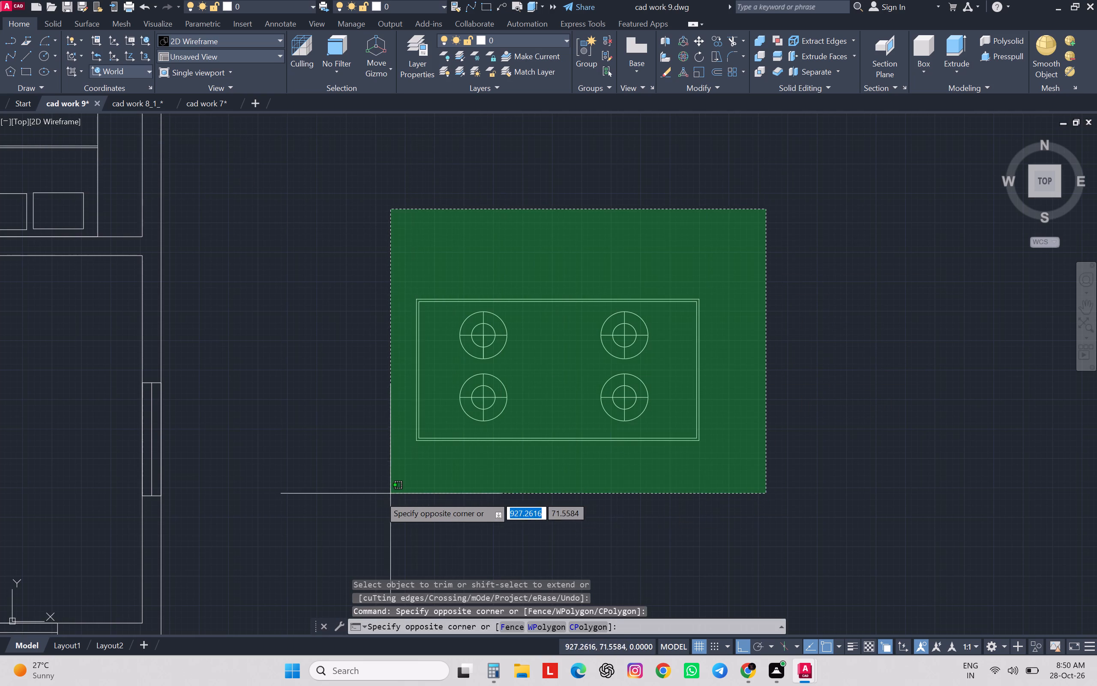
click(372, 493)
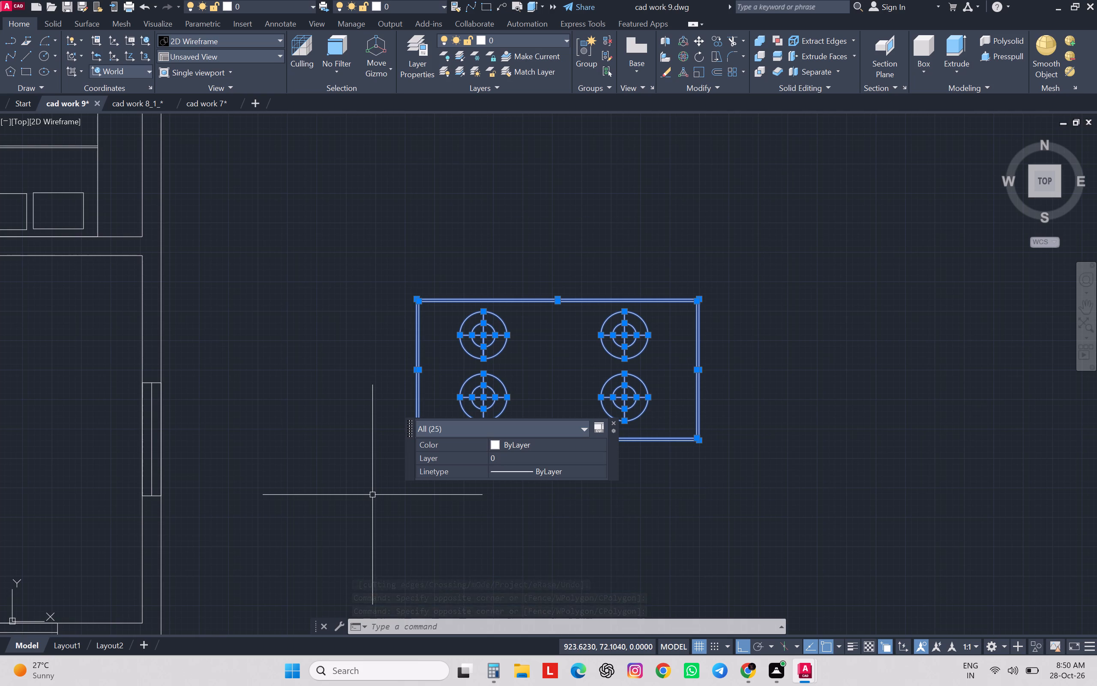
key(b)
key(Return)
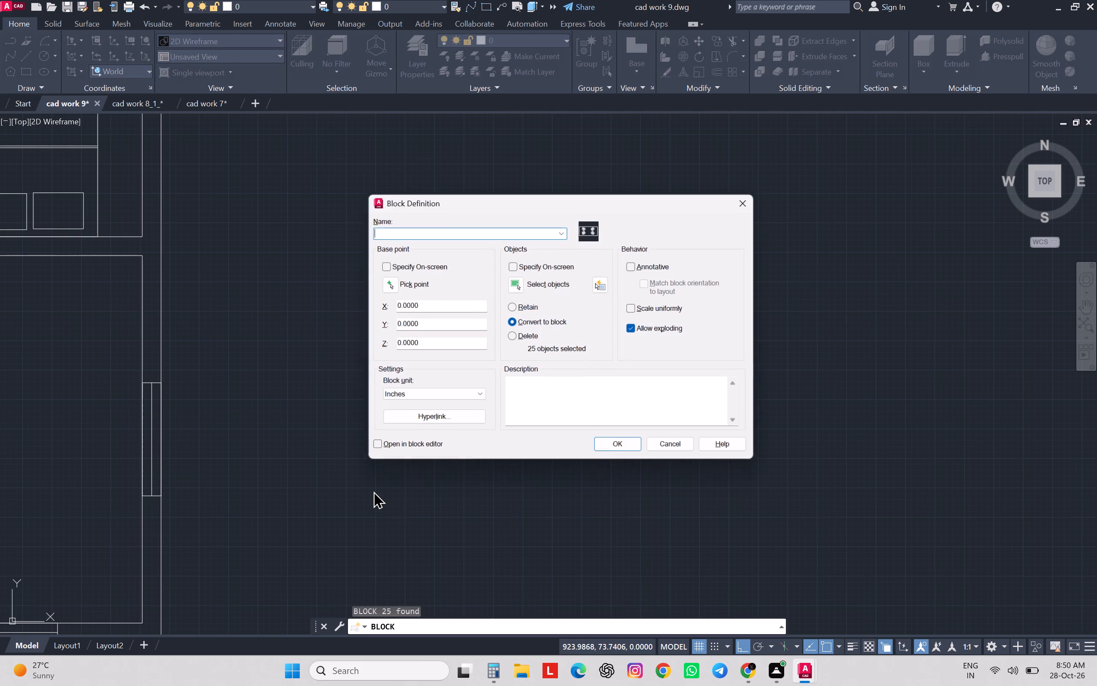
key(s)
key(Return)
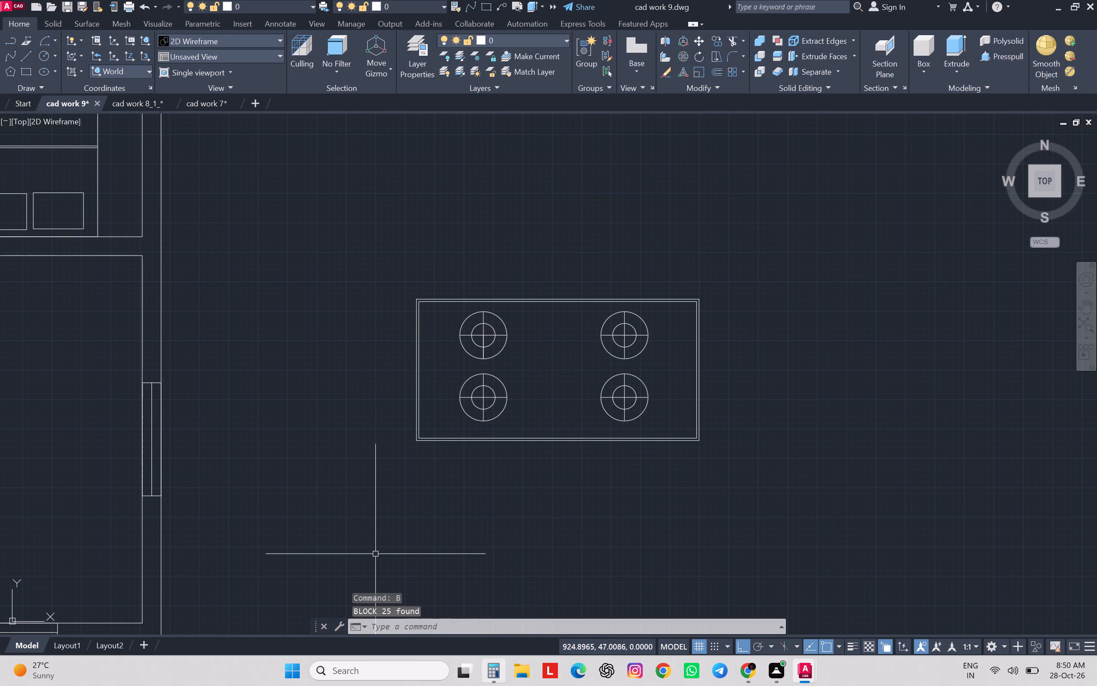
Switch to Chrome's length converter, convert 60 centimetres to inches, and return to the drawing.
scroll(710, 358, down, 3)
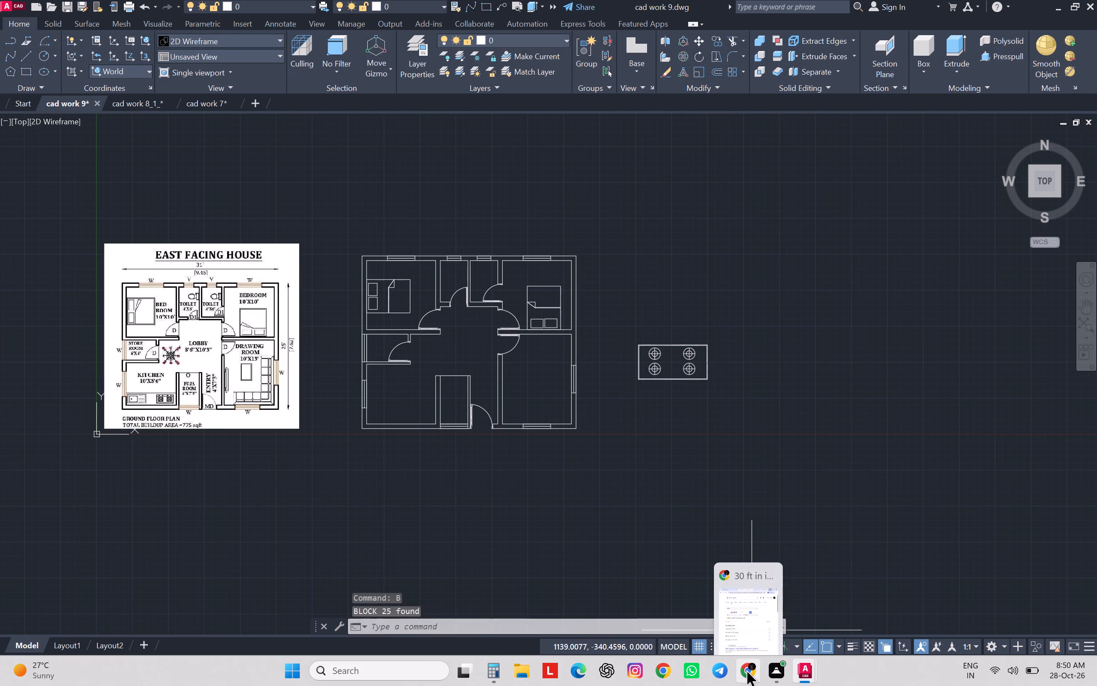
click(740, 623)
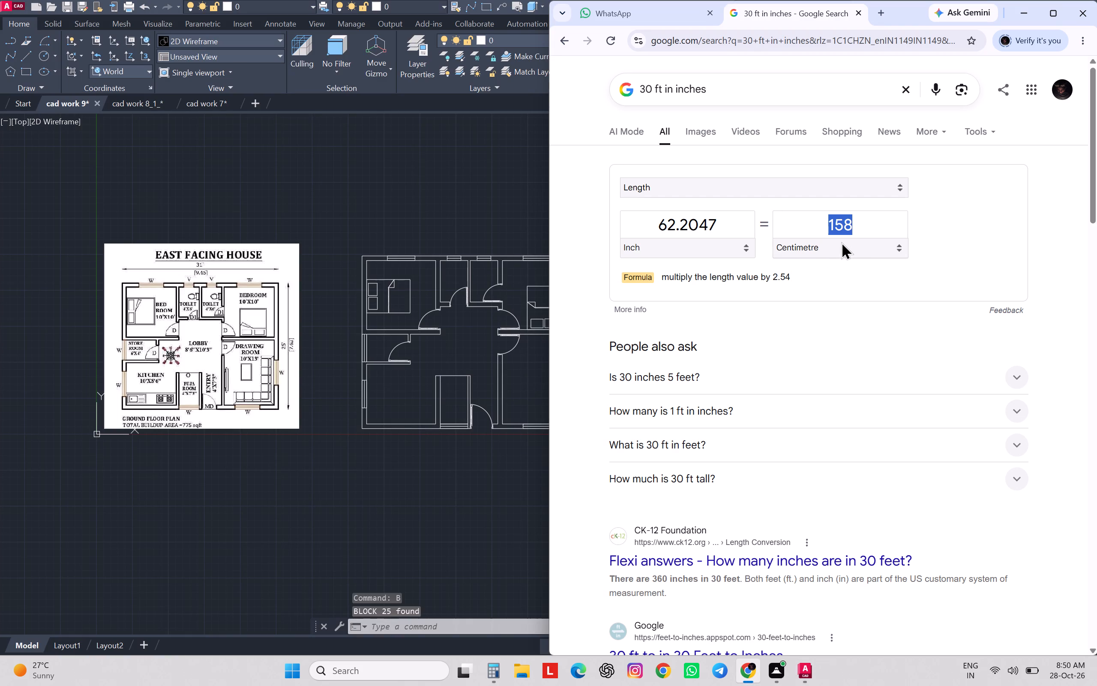
text(60)
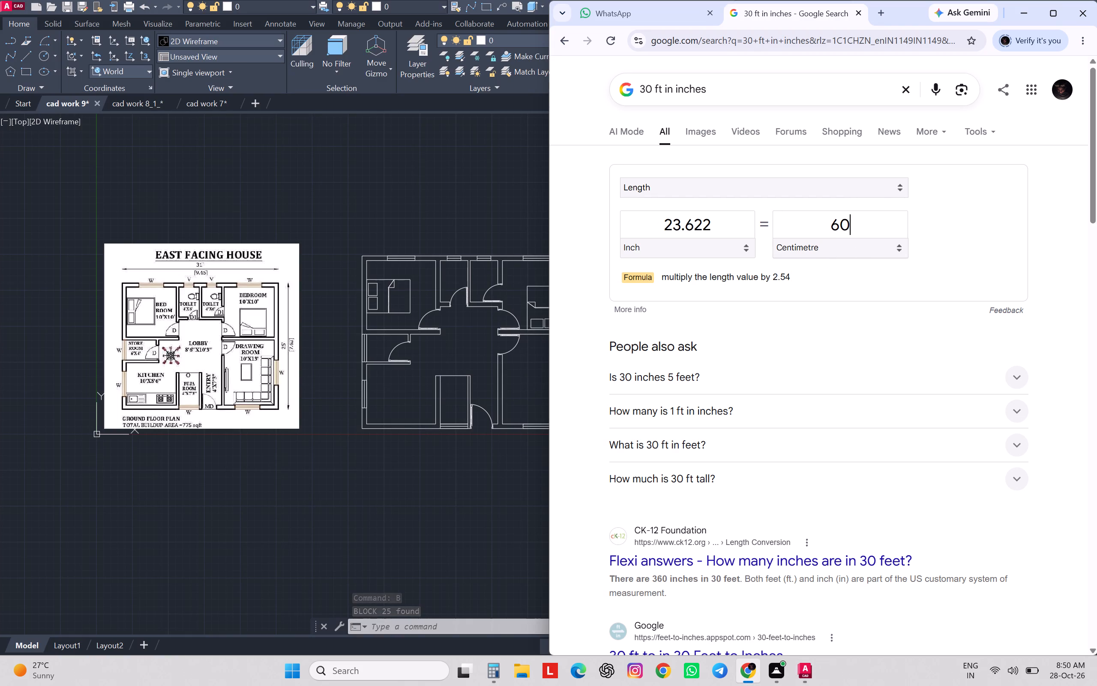
click(1030, 21)
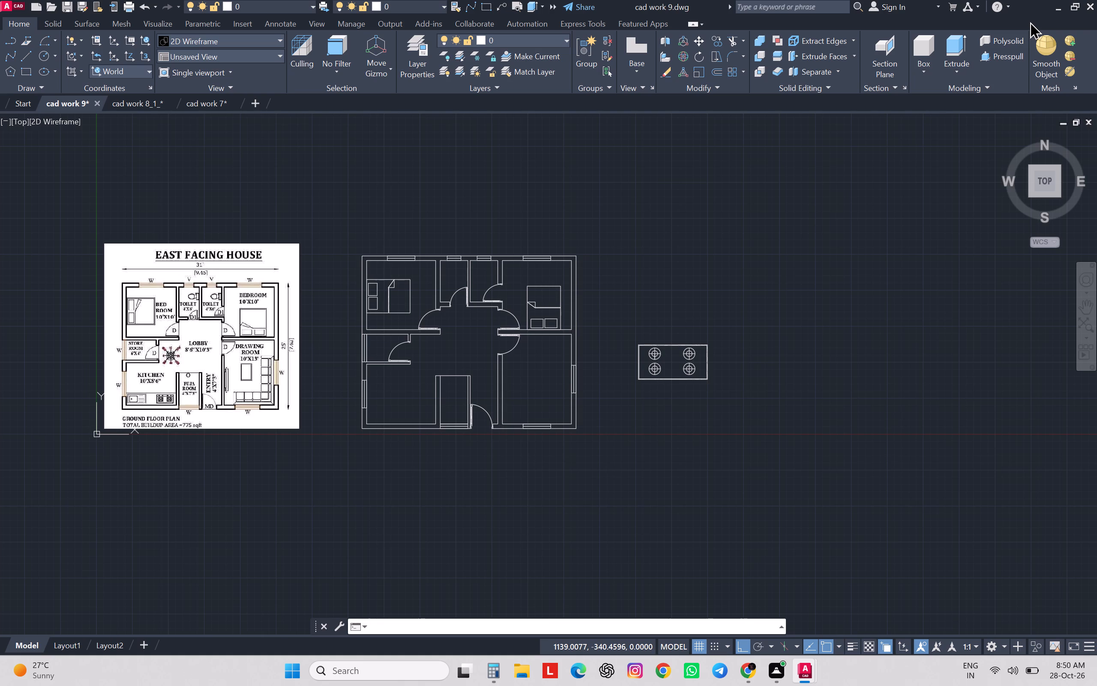
Measure the stove's west side between its outer south and north corners with an aligned dimension, without placing it.
scroll(578, 358, up, 3)
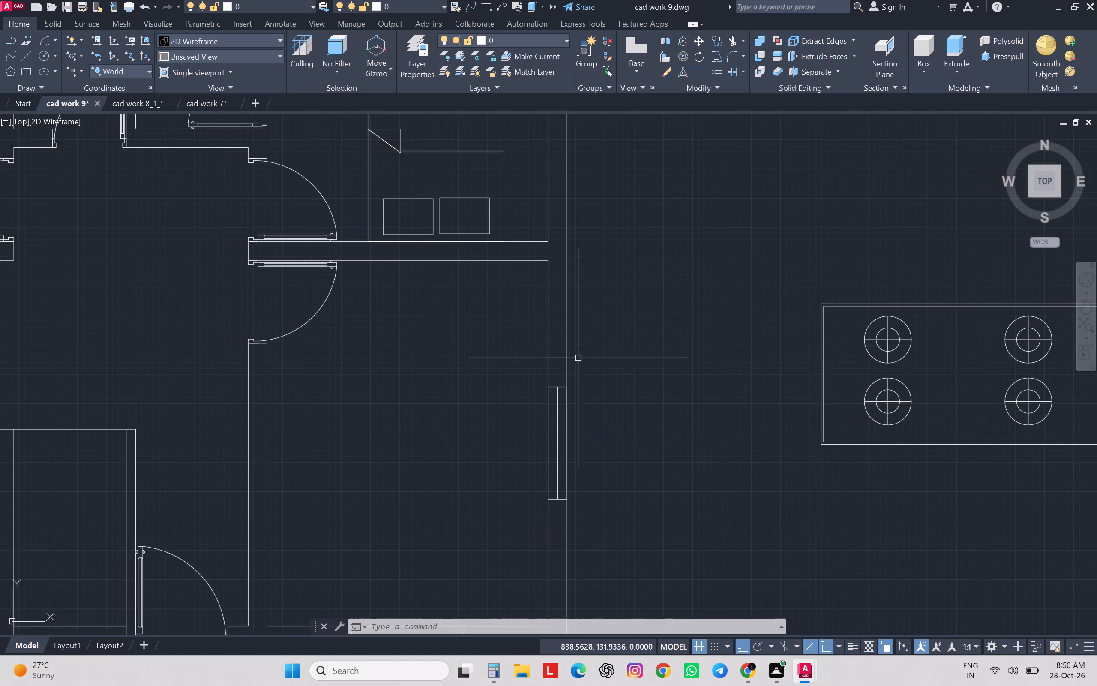
middle_drag(822, 364, 777, 324)
text(da)
key(space)
scroll(772, 388, up, 5)
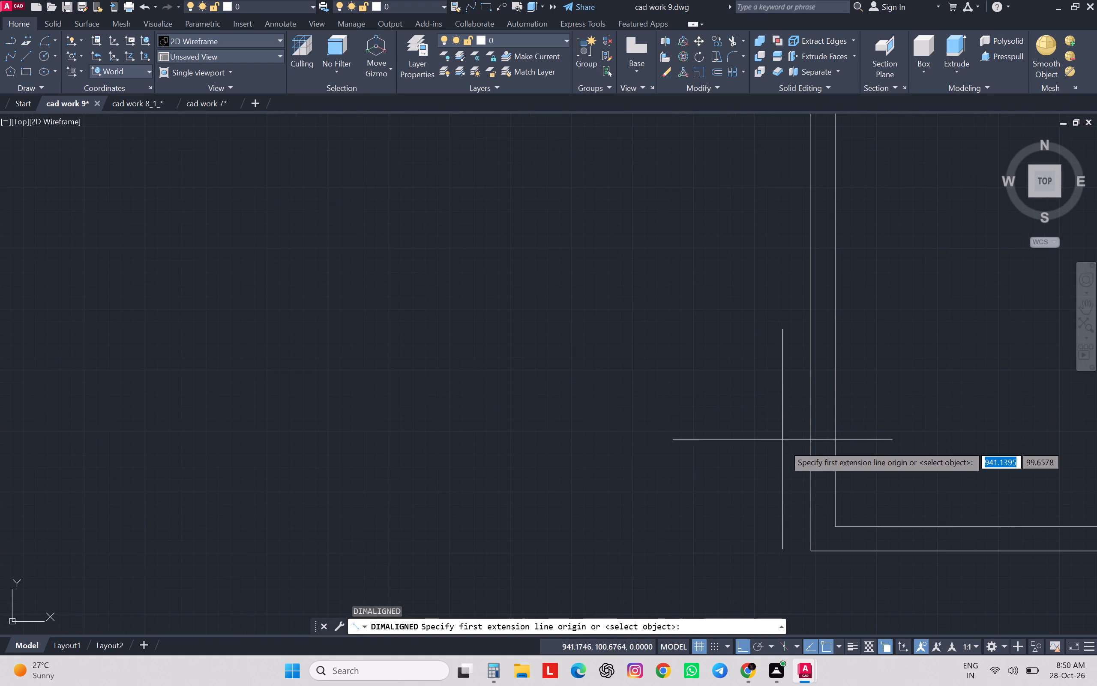
click(810, 554)
scroll(810, 554, down, 3)
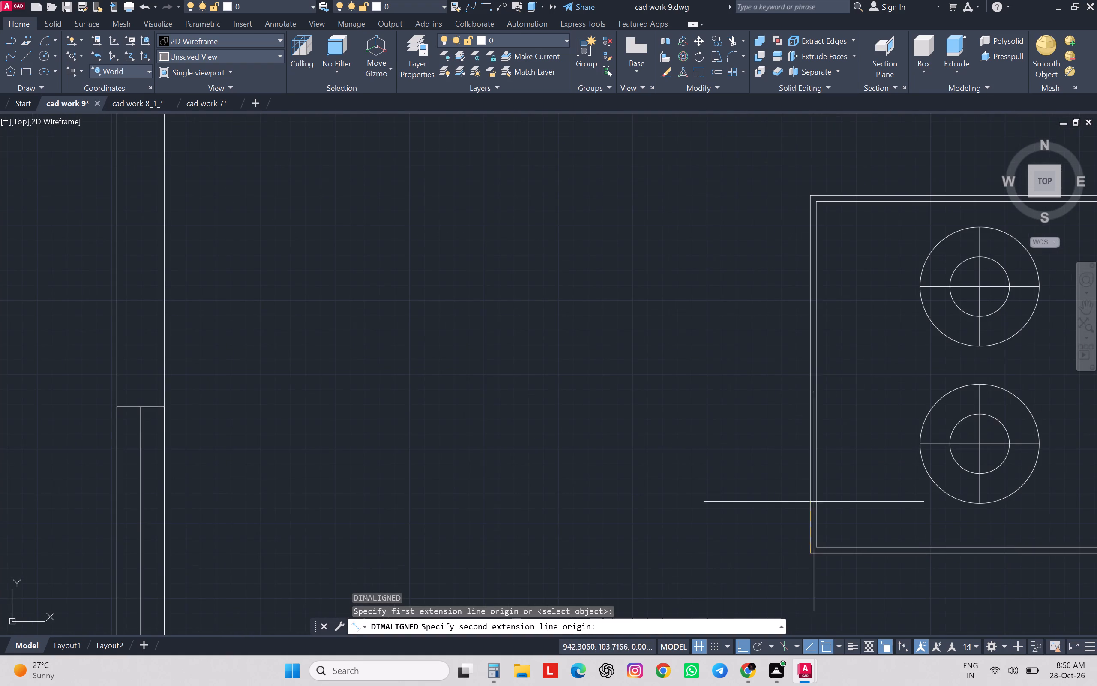
click(809, 193)
key(Escape)
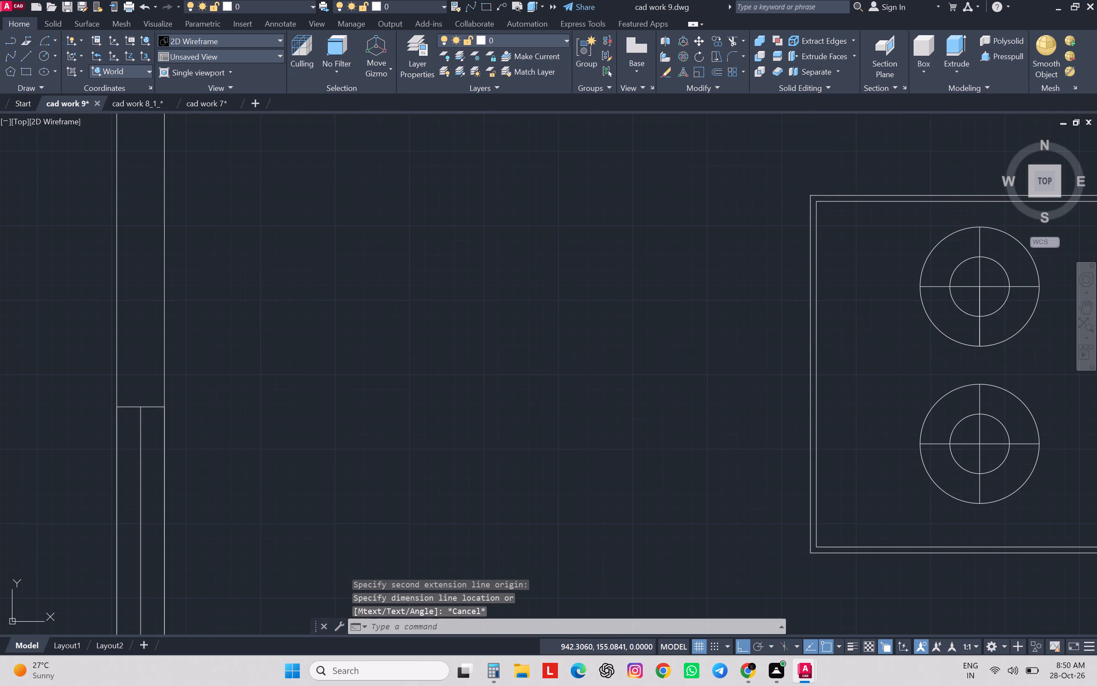
Scale the stove block from its outer southwest corner by reference, with reference length 60 and new length 23.6.
scroll(808, 193, down, 2)
scroll(847, 330, down, 1)
middle_drag(847, 331, 722, 338)
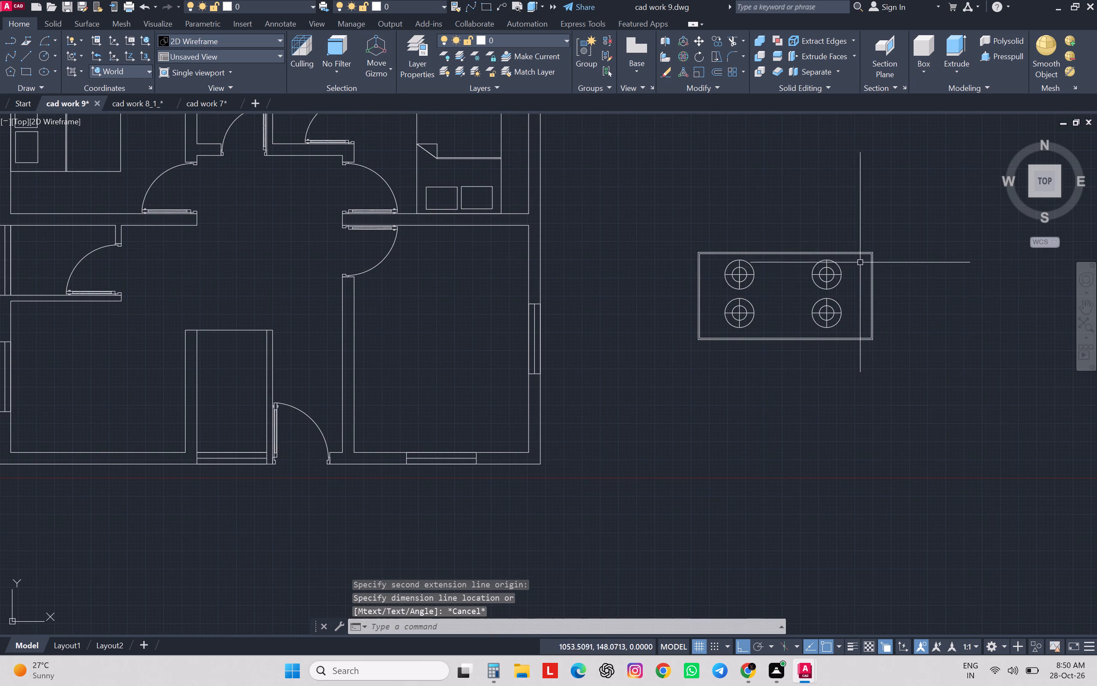
drag(880, 228, 874, 235)
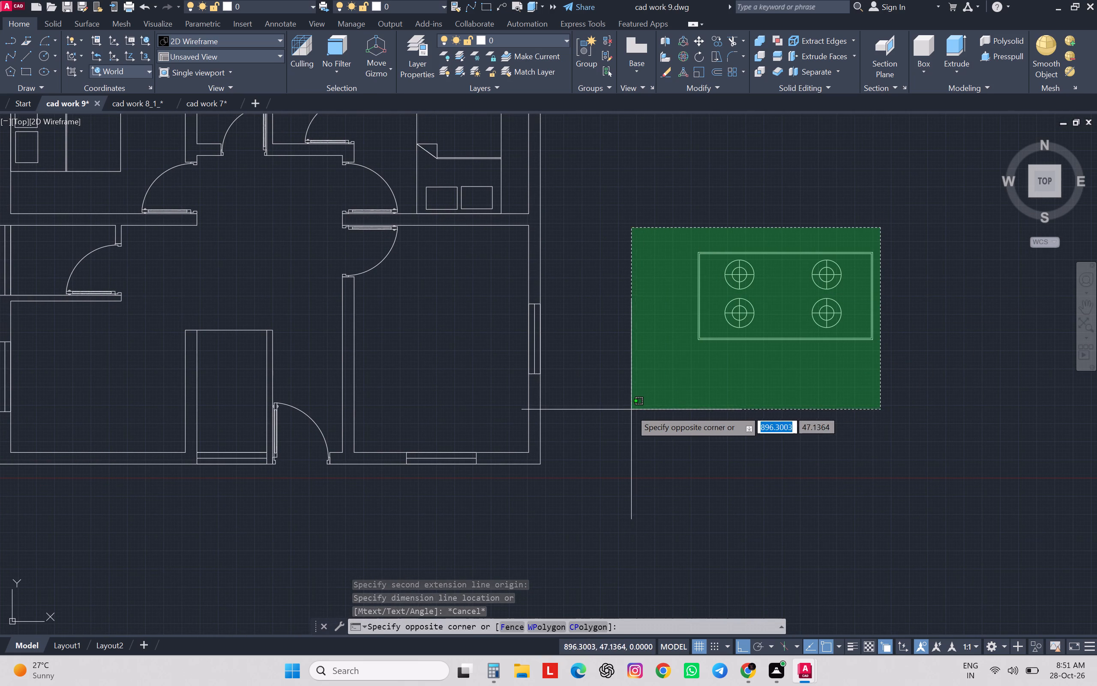
click(630, 410)
key(s)
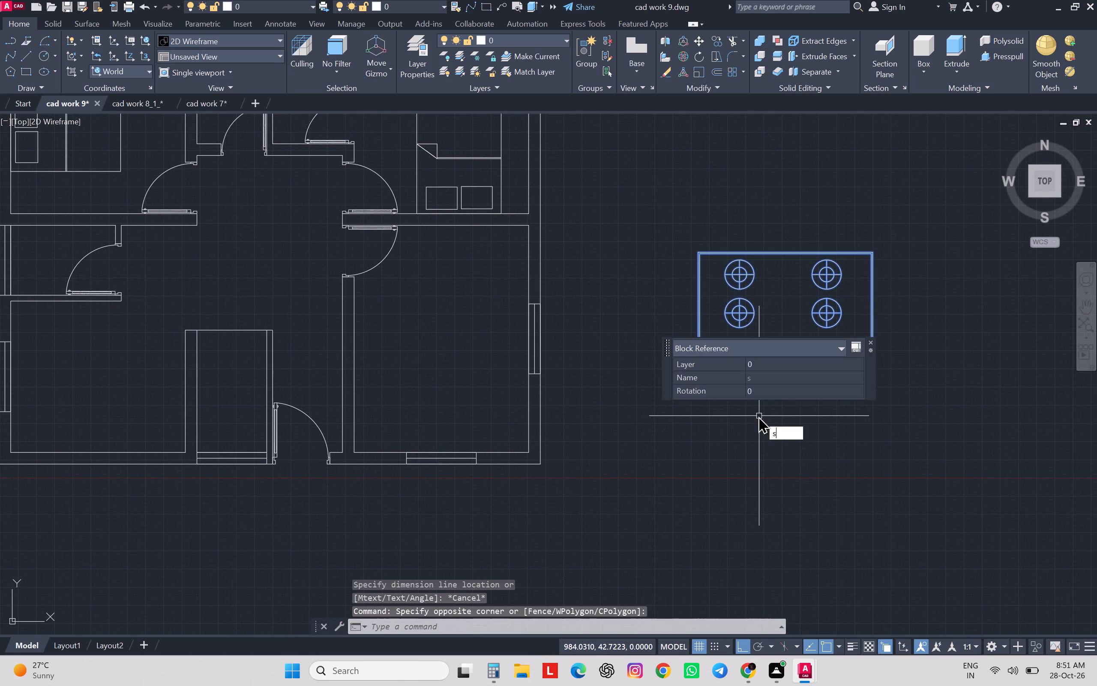
text(c)
key(space)
scroll(716, 349, up, 3)
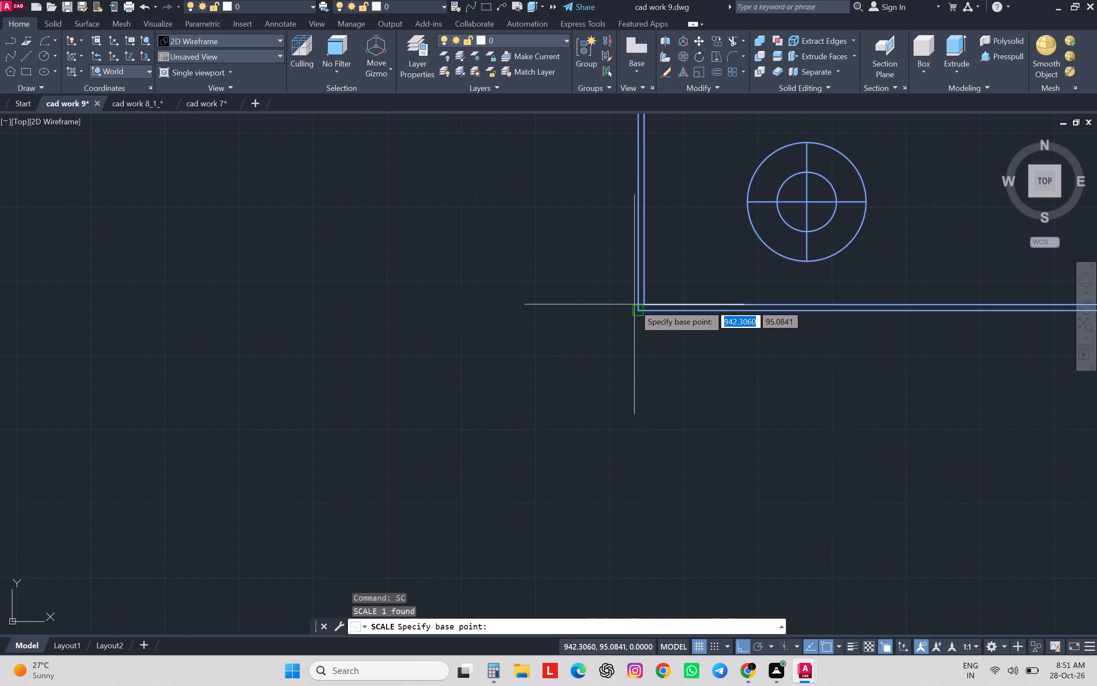
click(635, 304)
scroll(647, 307, down, 2)
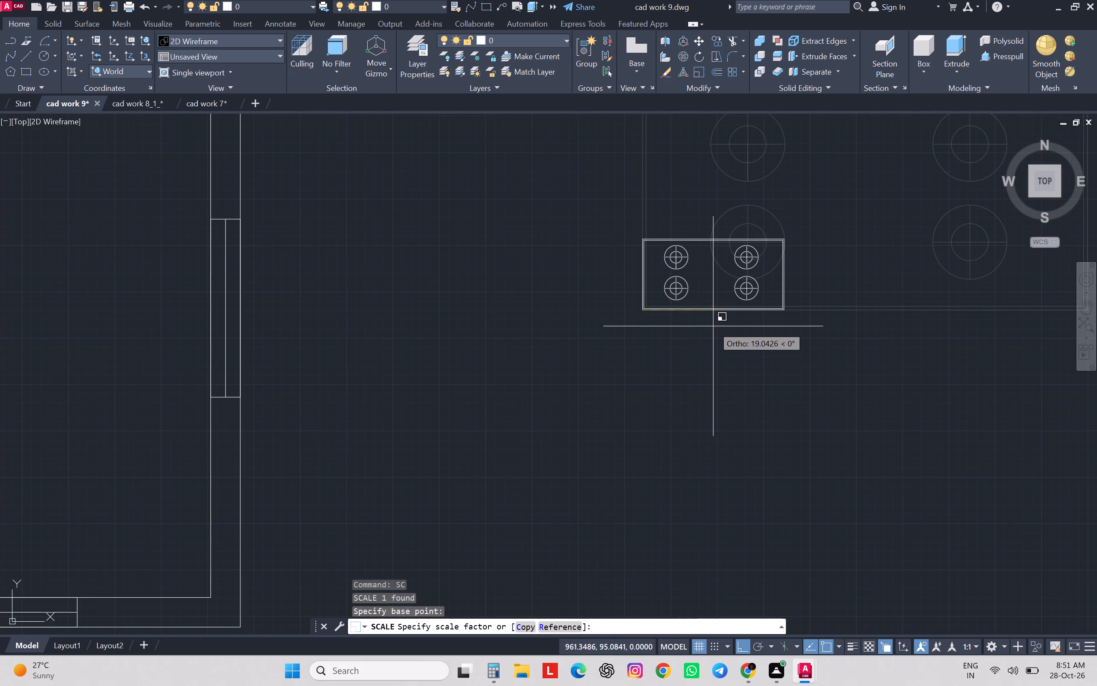
key(r)
key(Return)
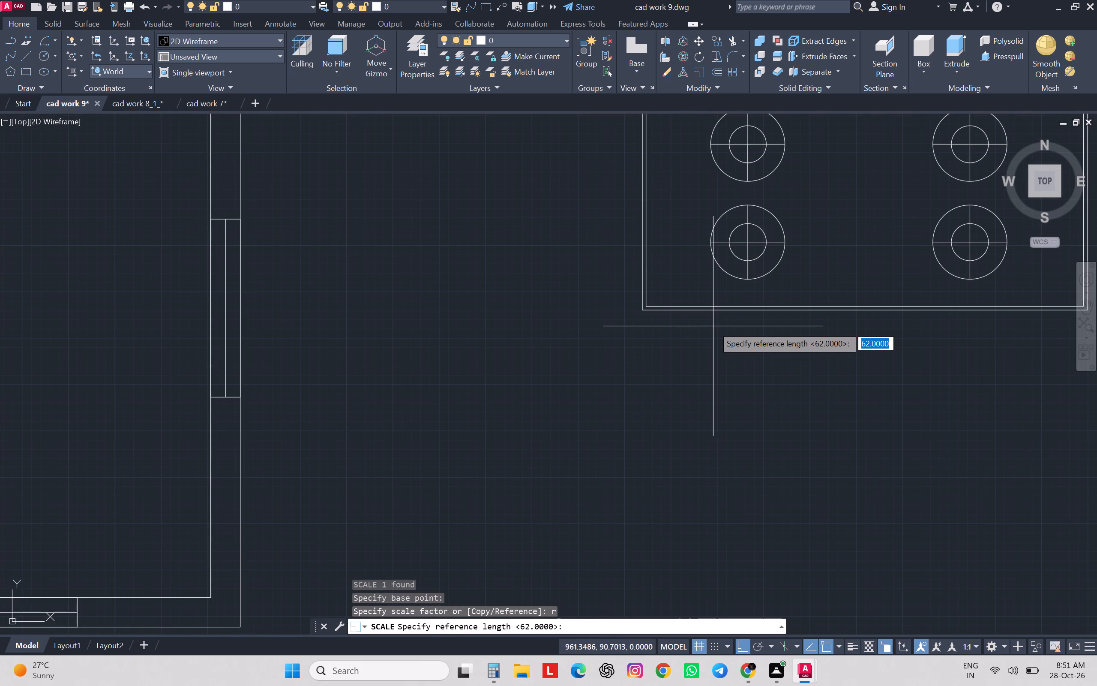
key(6)
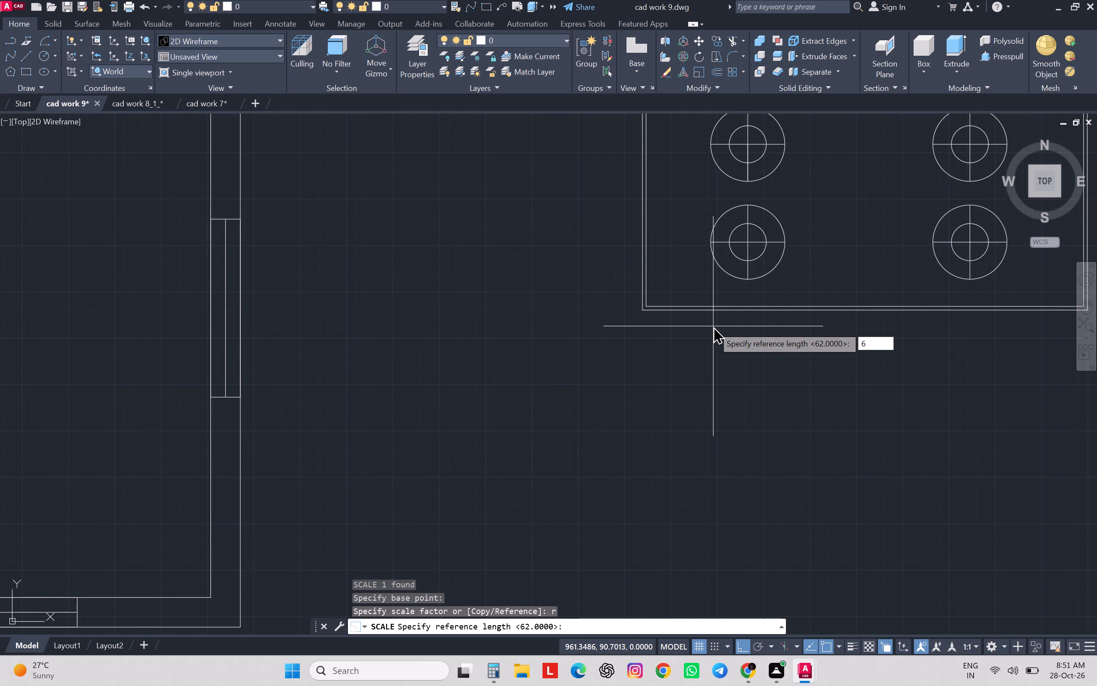
key(0)
key(Return)
text(23.)
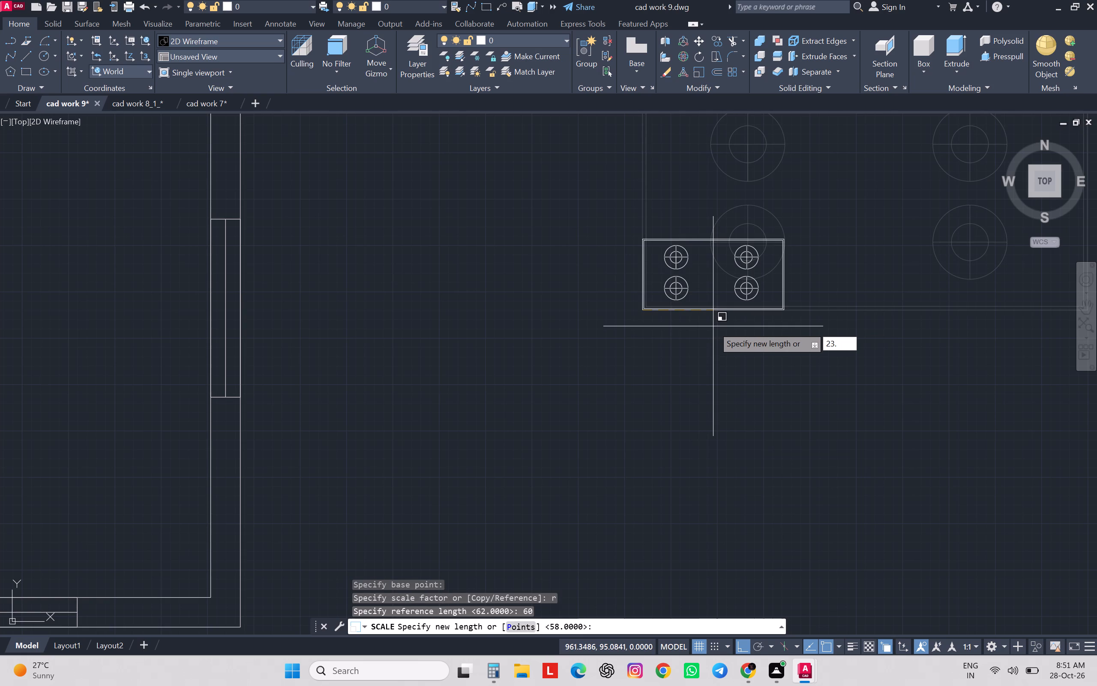
key(6)
key(Return)
scroll(713, 326, down, 3)
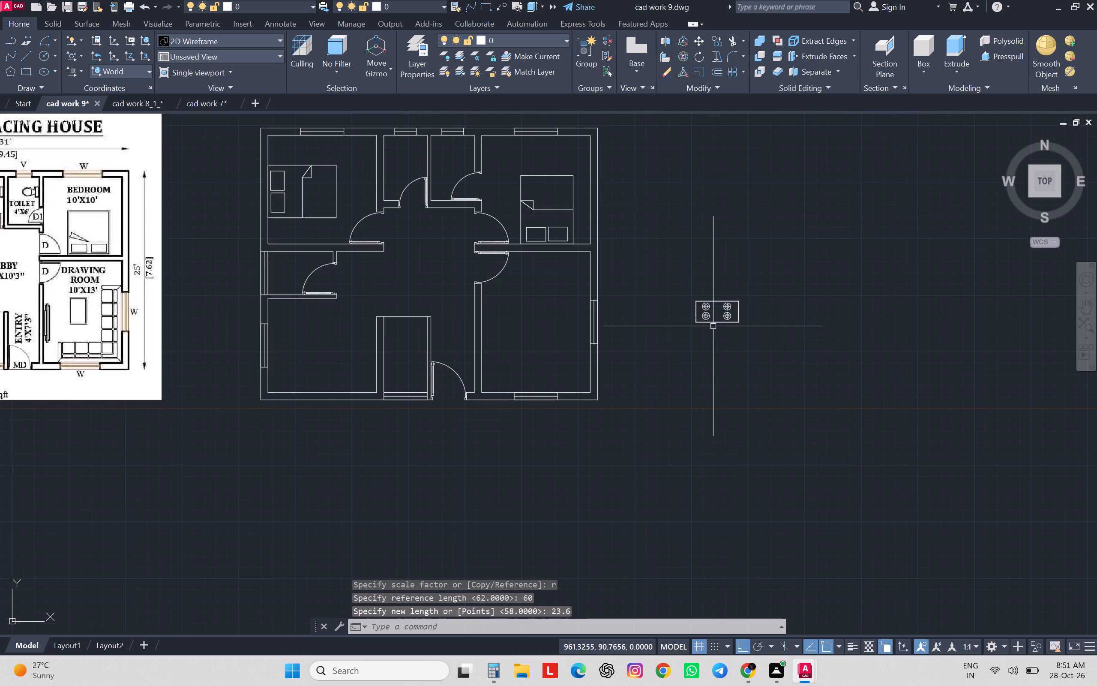
Scale the stove block from its outer southwest corner by reference, with reference length 23.6 and new length 22.
middle_drag(602, 296, 758, 301)
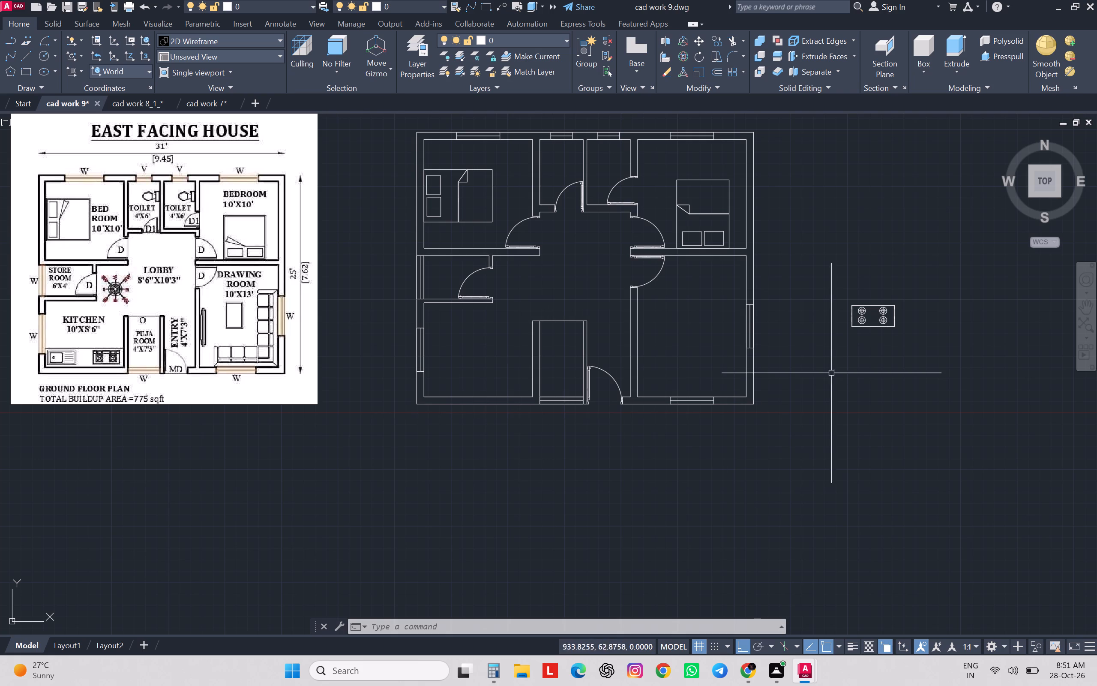
click(908, 281)
click(829, 364)
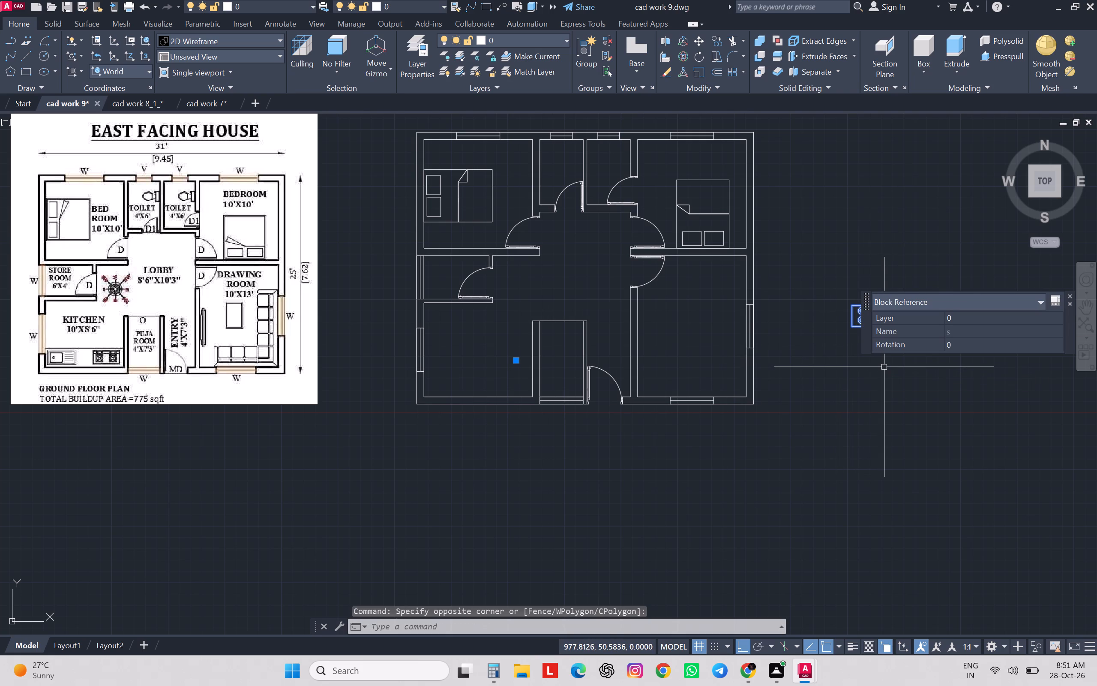
text(sz)
key(space)
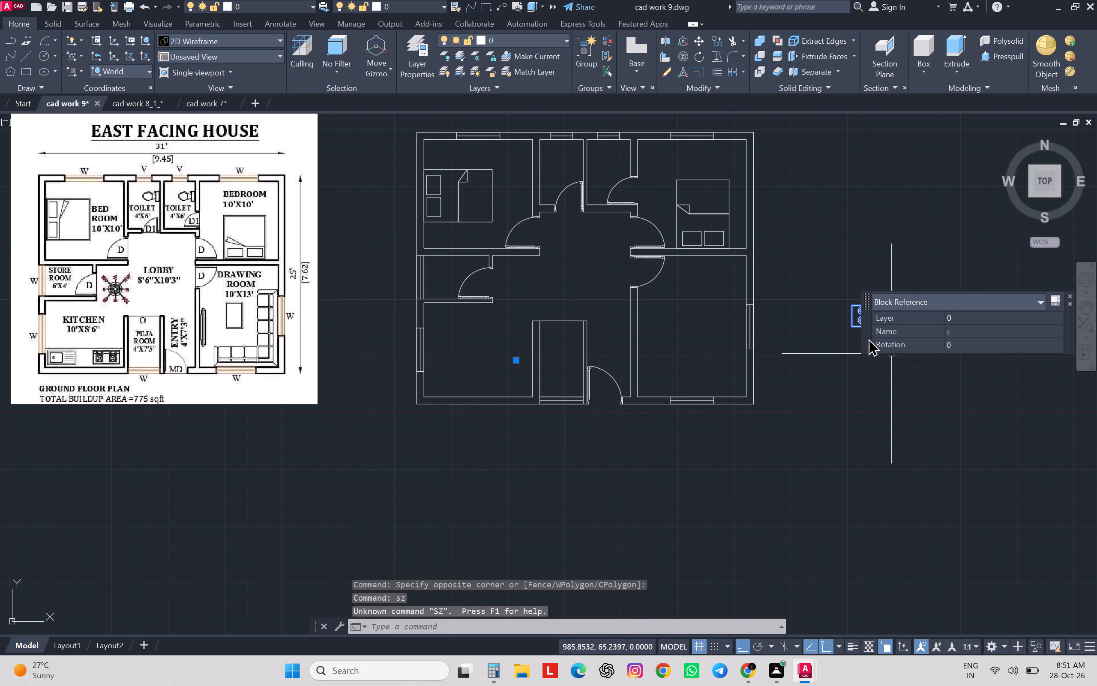
key(space)
scroll(869, 338, up, 7)
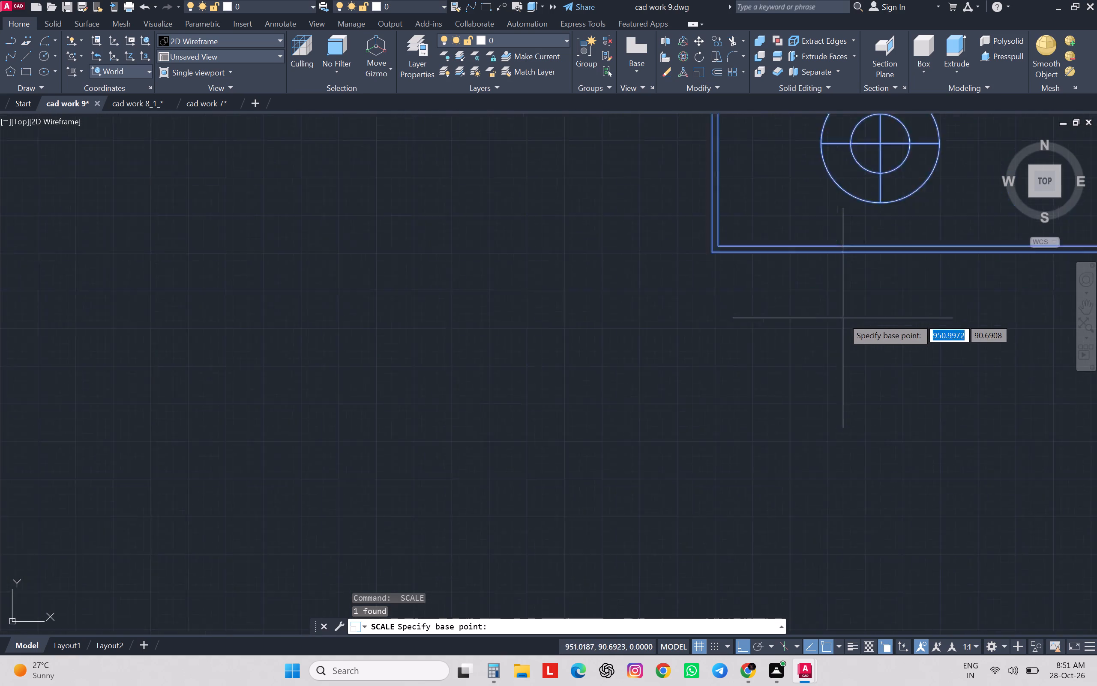
click(635, 218)
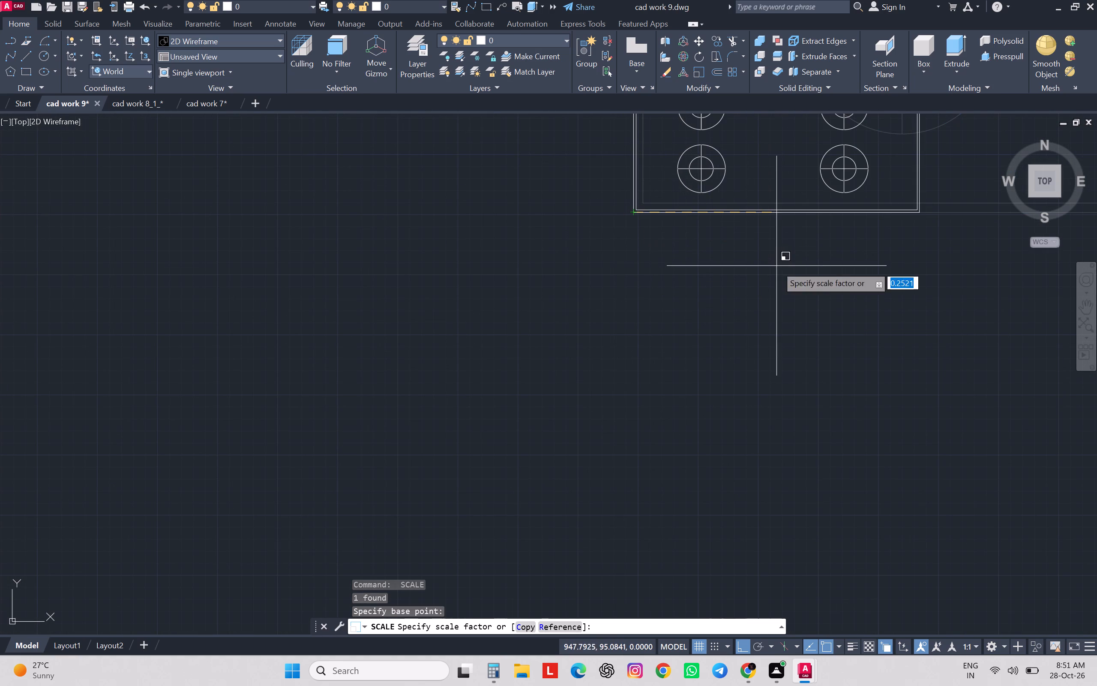
key(r)
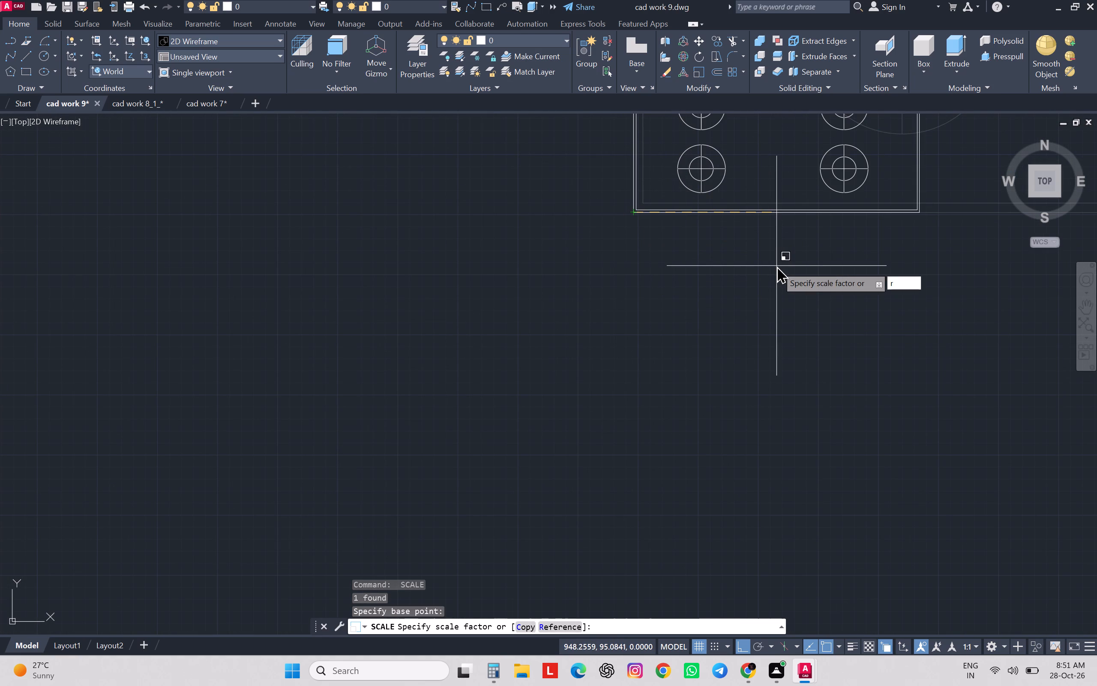
key(Return)
text(23.6)
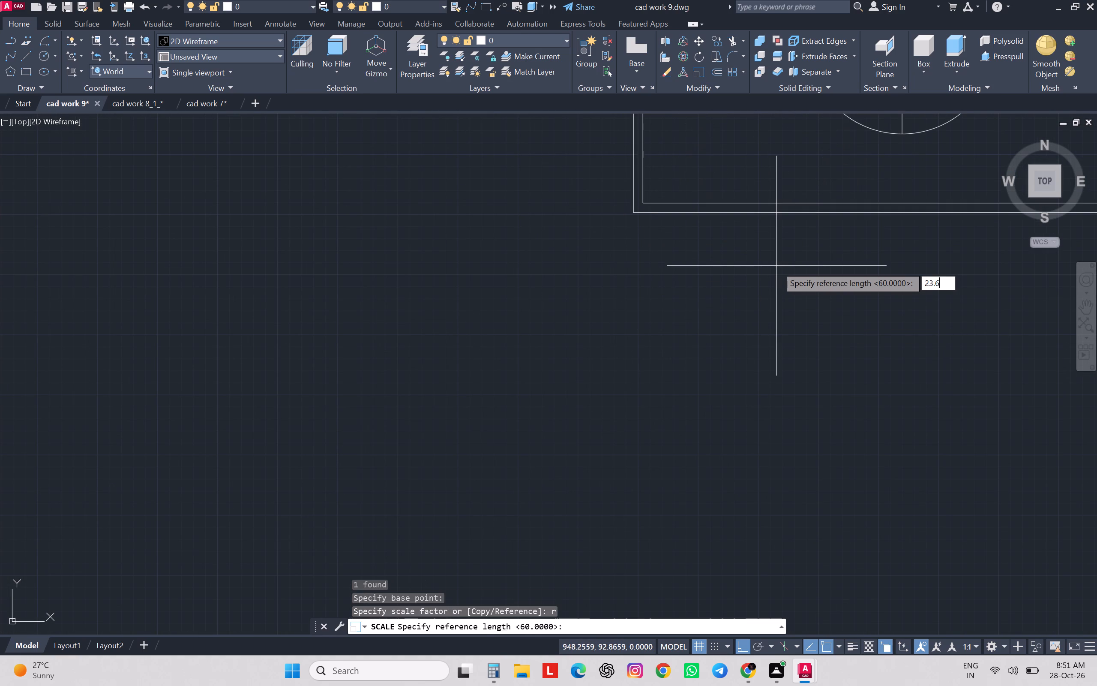
key(Return)
text(22)
key(Return)
Offset the inner line of the kitchen's south wall 23.6 northward into the kitchen as the counter's front edge.
scroll(776, 266, down, 4)
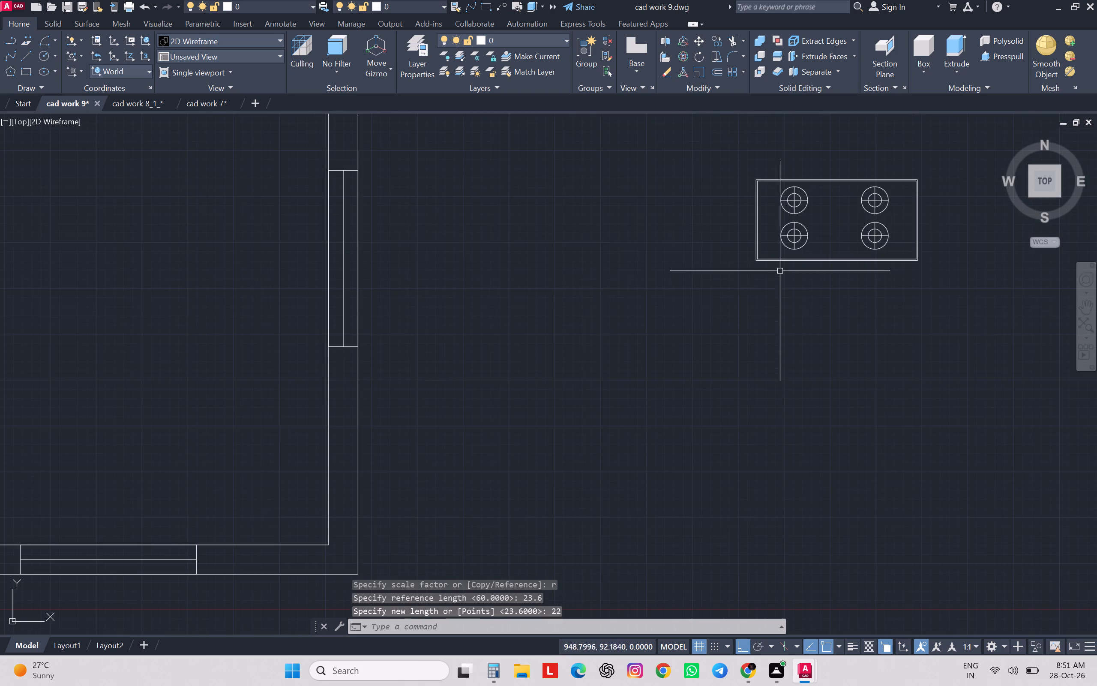
scroll(767, 258, down, 2)
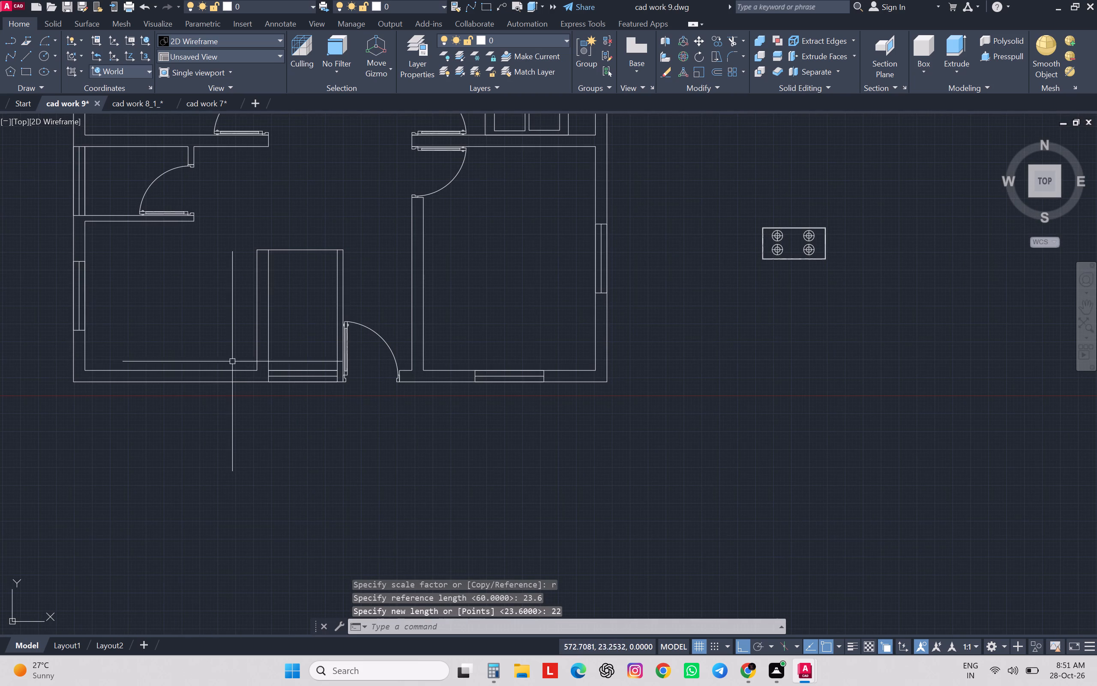
click(232, 370)
key(o)
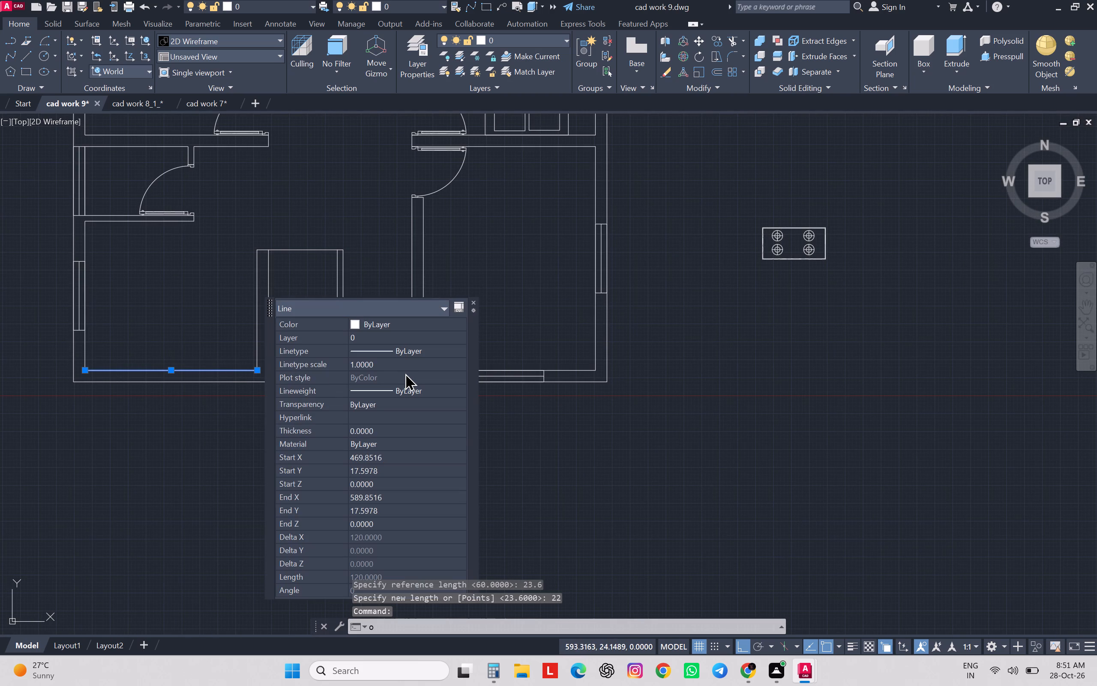
key(Return)
text(23.6)
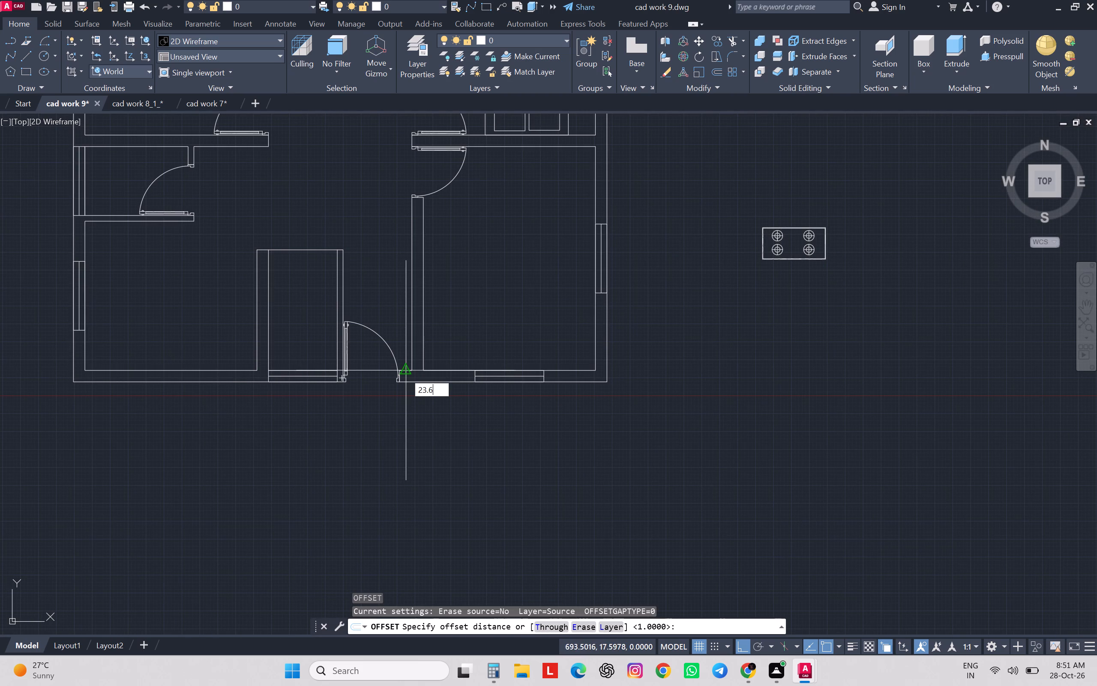
key(Return)
click(390, 264)
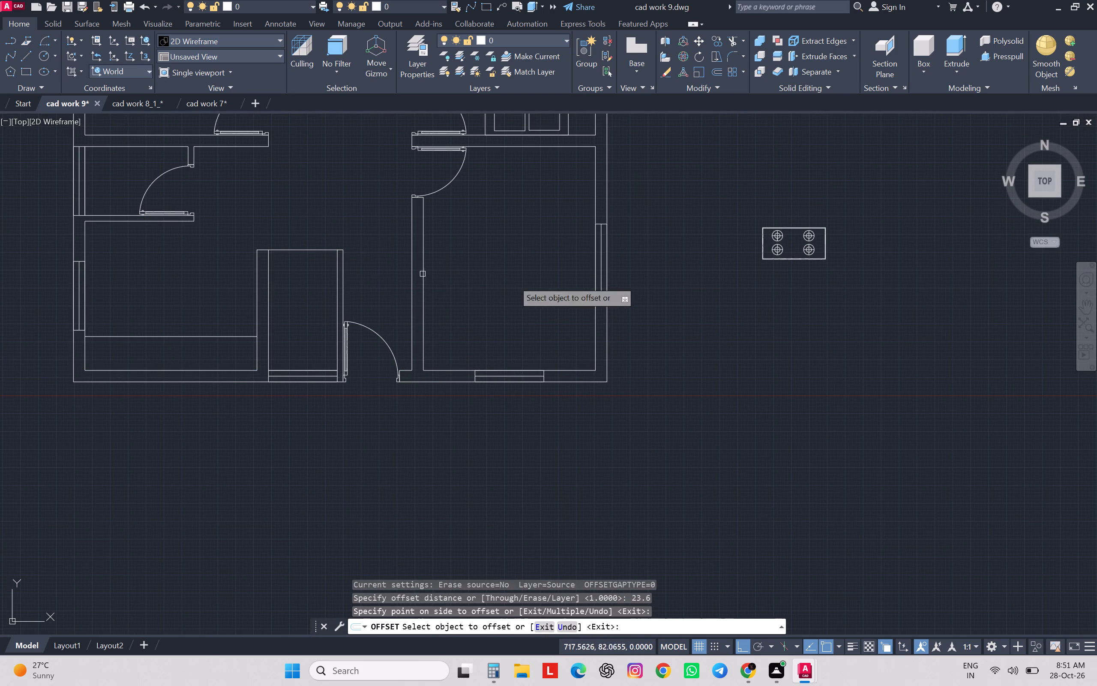
scroll(814, 234, up, 2)
scroll(814, 234, down, 1)
scroll(814, 234, up, 2)
key(Escape)
key(Escape)
key(Escape)
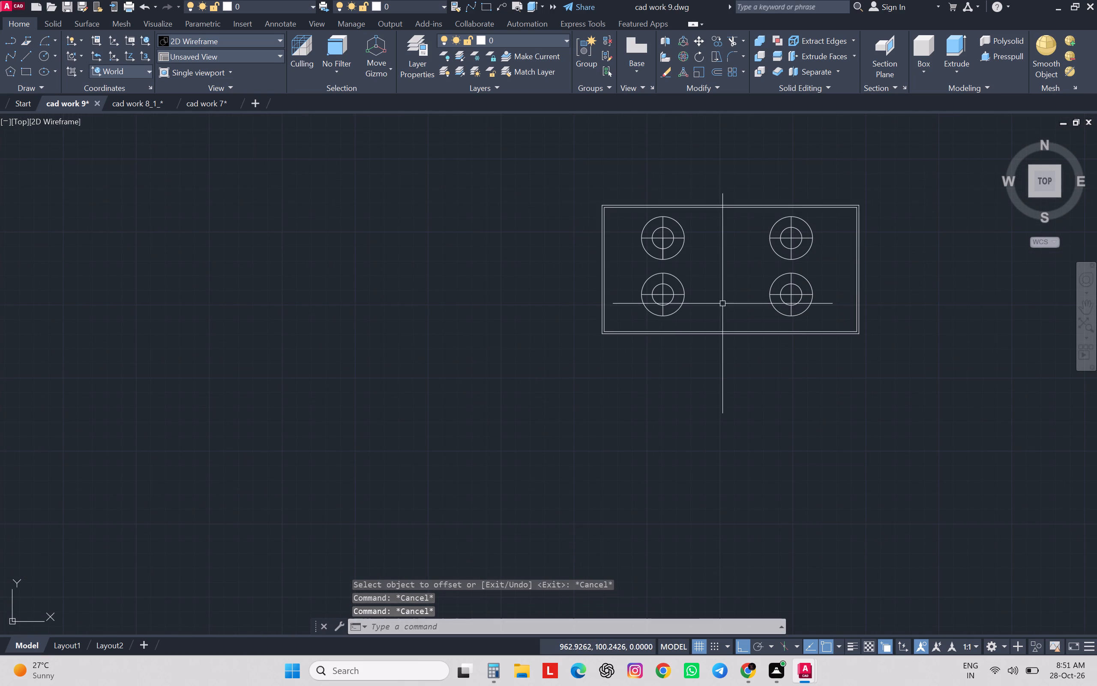
key(Escape)
key(Escape)
Measure the stove's west side between its outer north and south corners with an aligned dimension, without placing it.
text(da)
key(space)
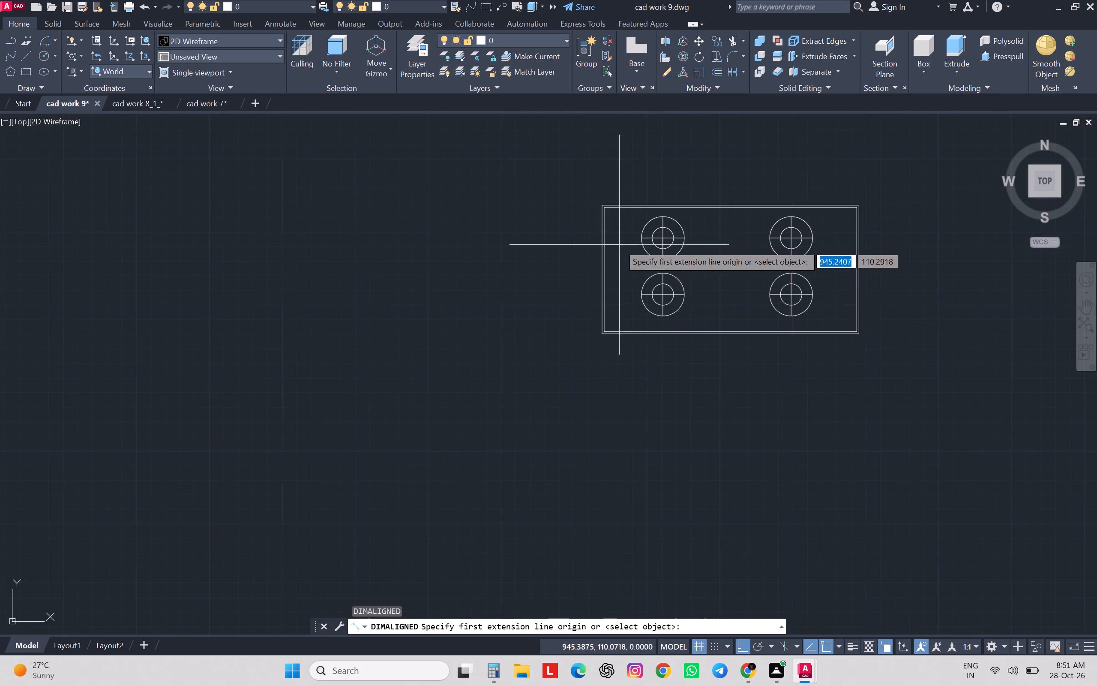
scroll(606, 184, up, 2)
click(596, 233)
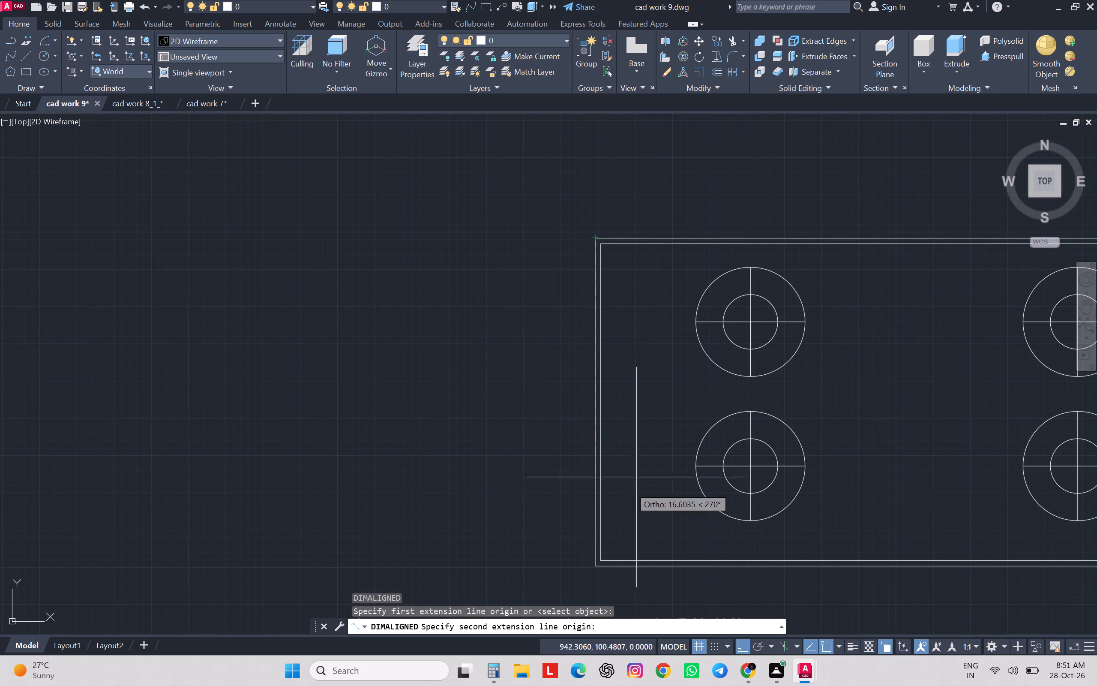
click(595, 571)
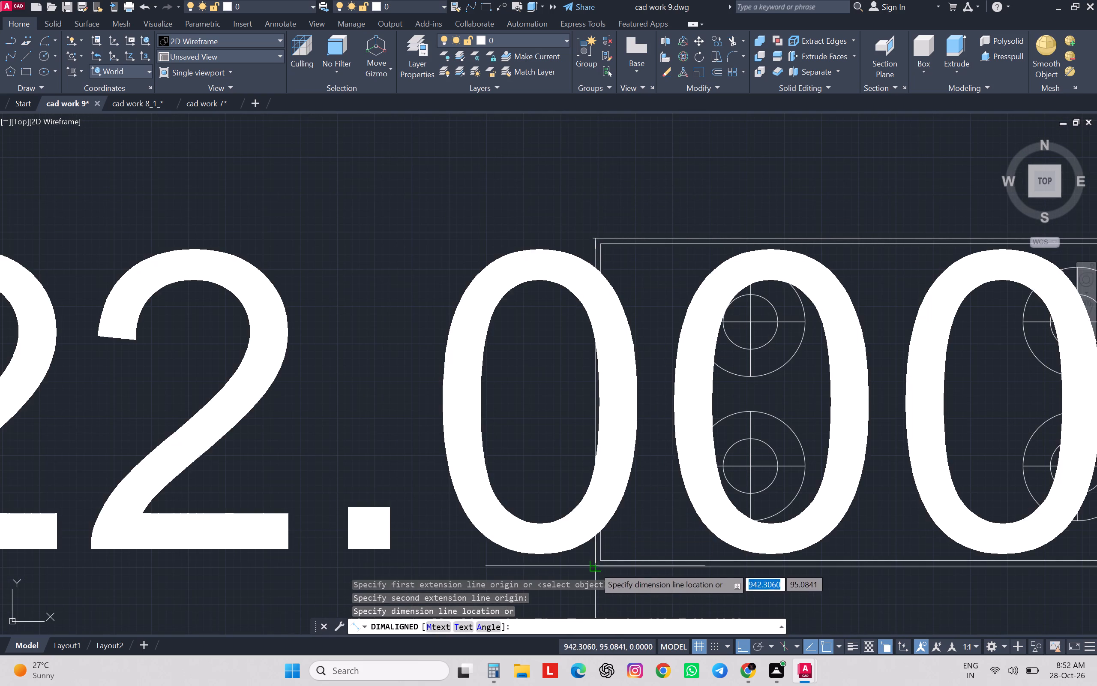
scroll(636, 462, down, 2)
key(Escape)
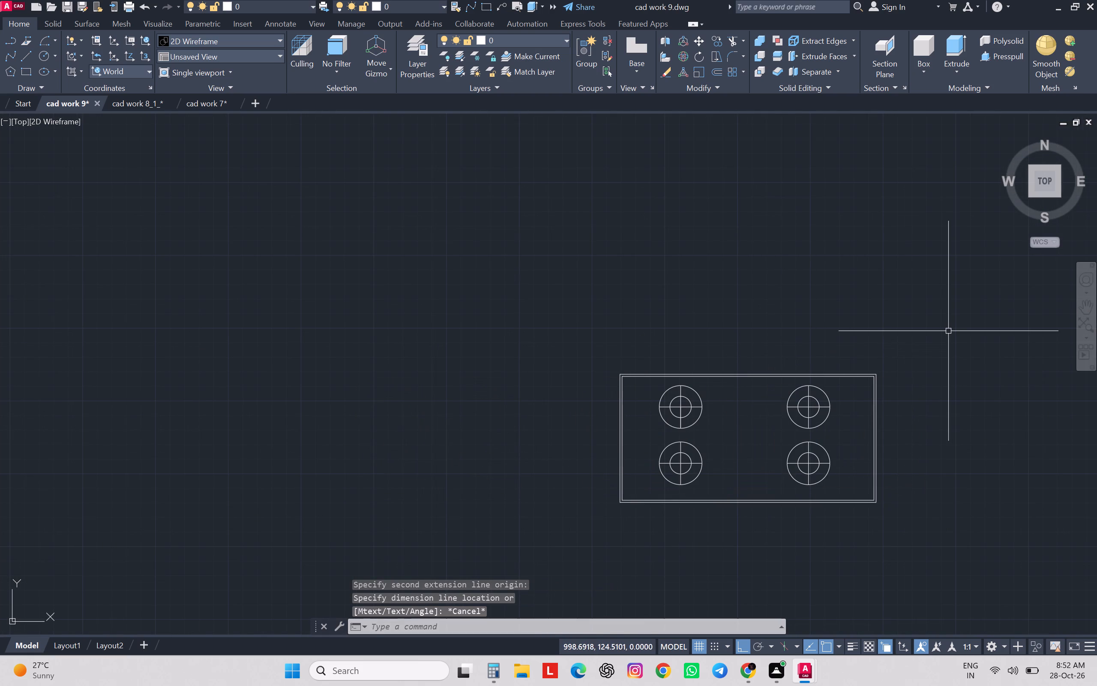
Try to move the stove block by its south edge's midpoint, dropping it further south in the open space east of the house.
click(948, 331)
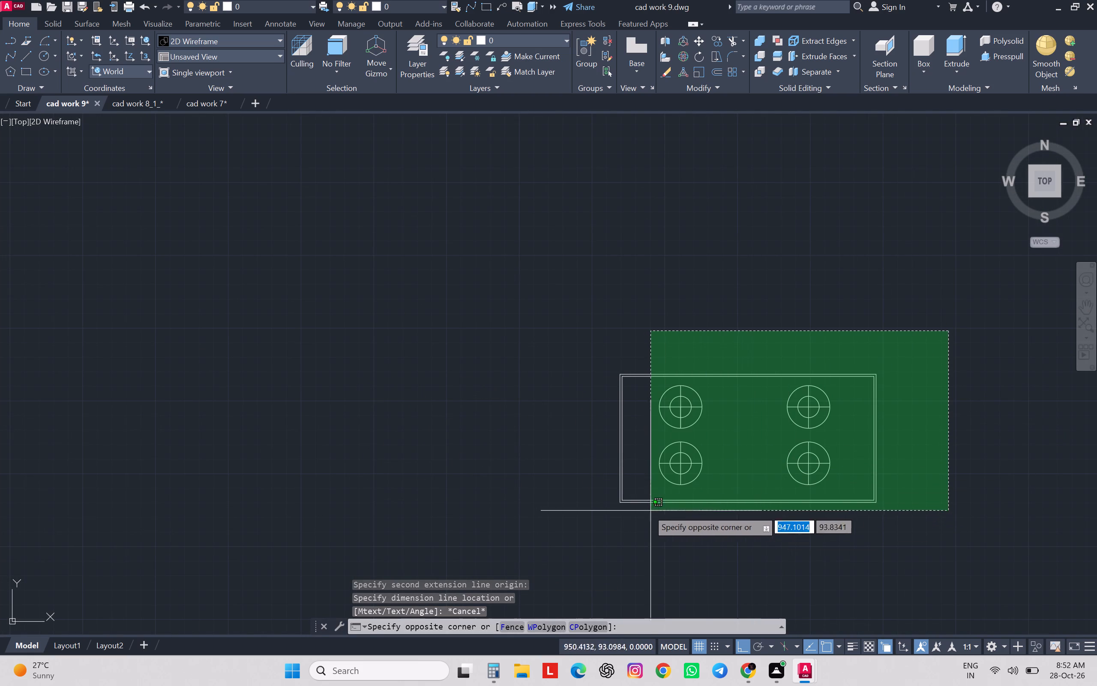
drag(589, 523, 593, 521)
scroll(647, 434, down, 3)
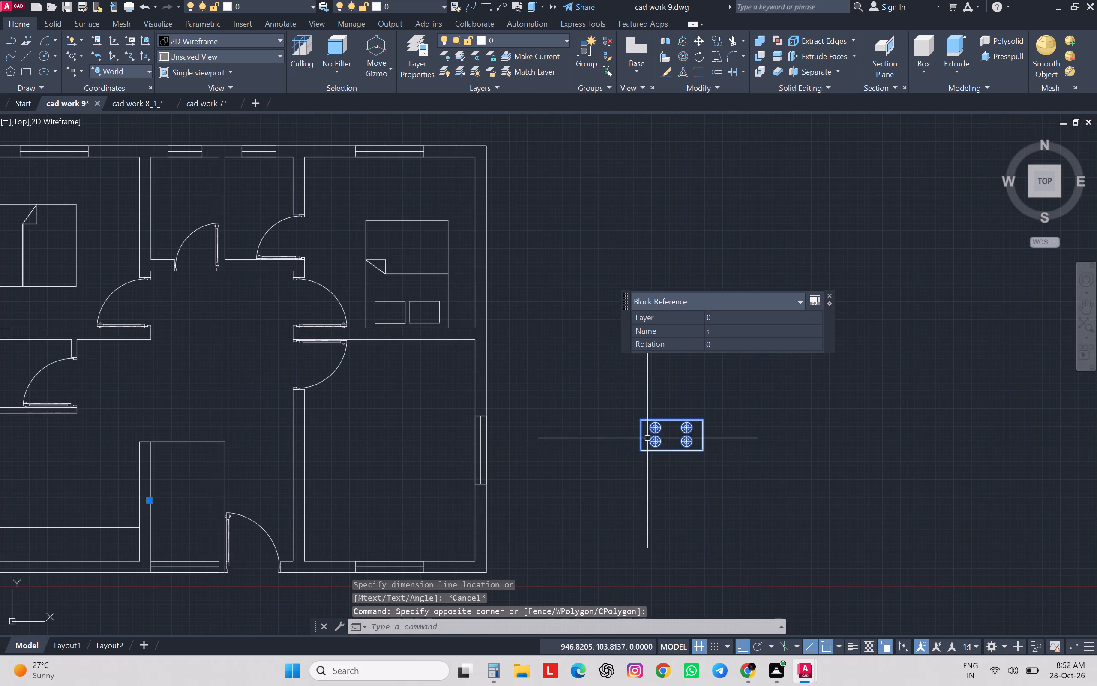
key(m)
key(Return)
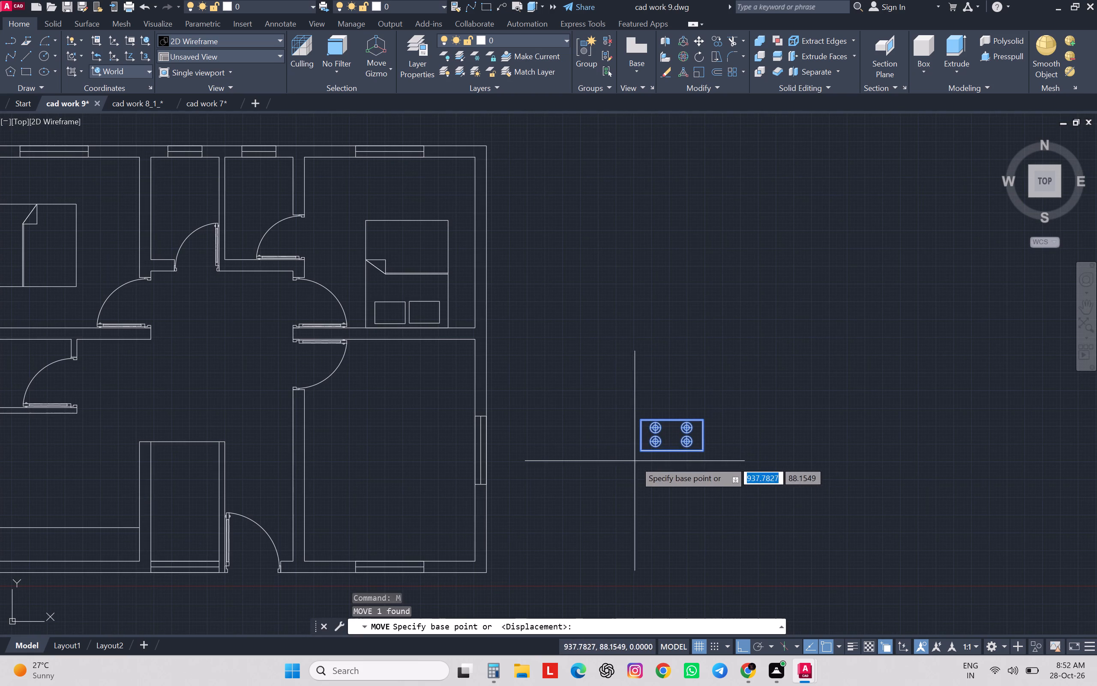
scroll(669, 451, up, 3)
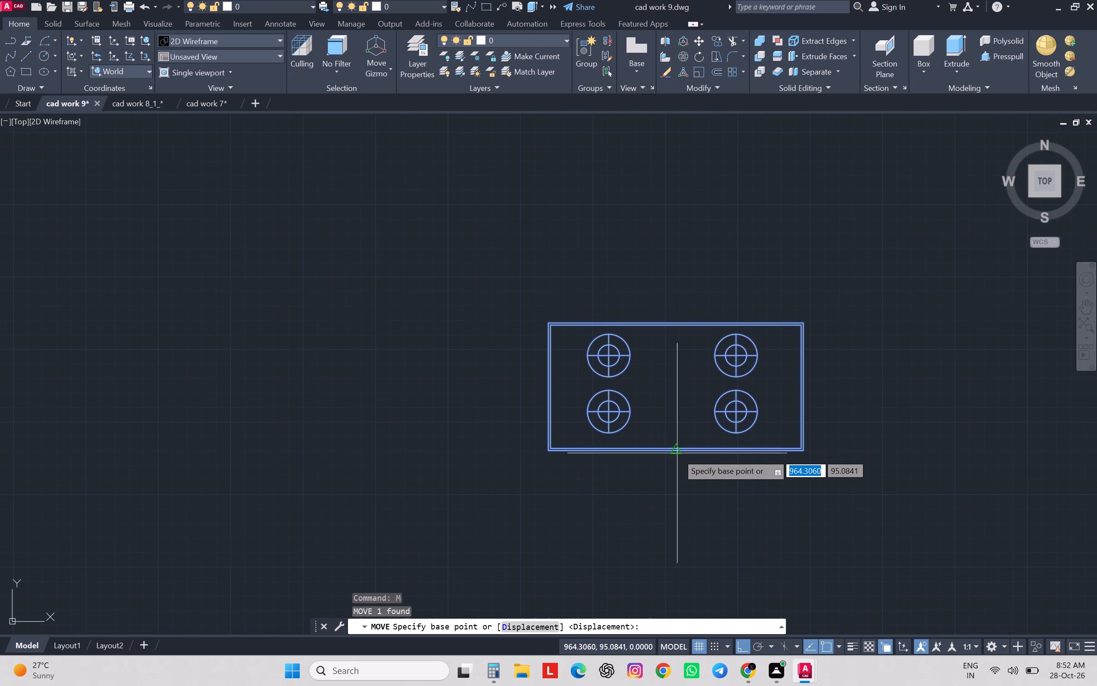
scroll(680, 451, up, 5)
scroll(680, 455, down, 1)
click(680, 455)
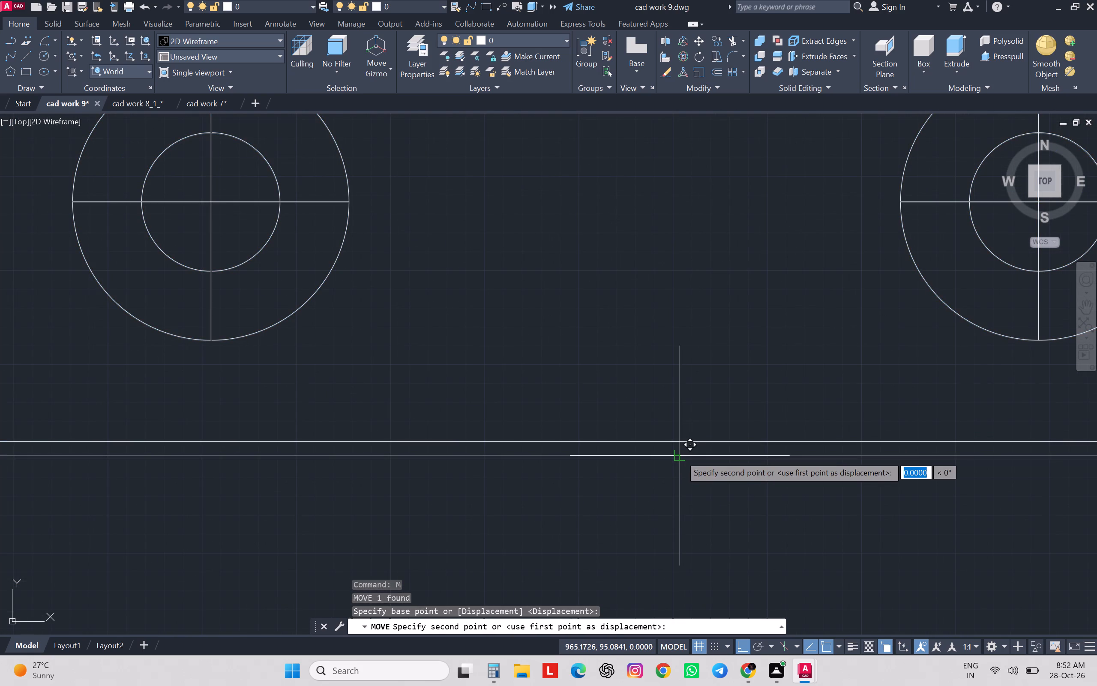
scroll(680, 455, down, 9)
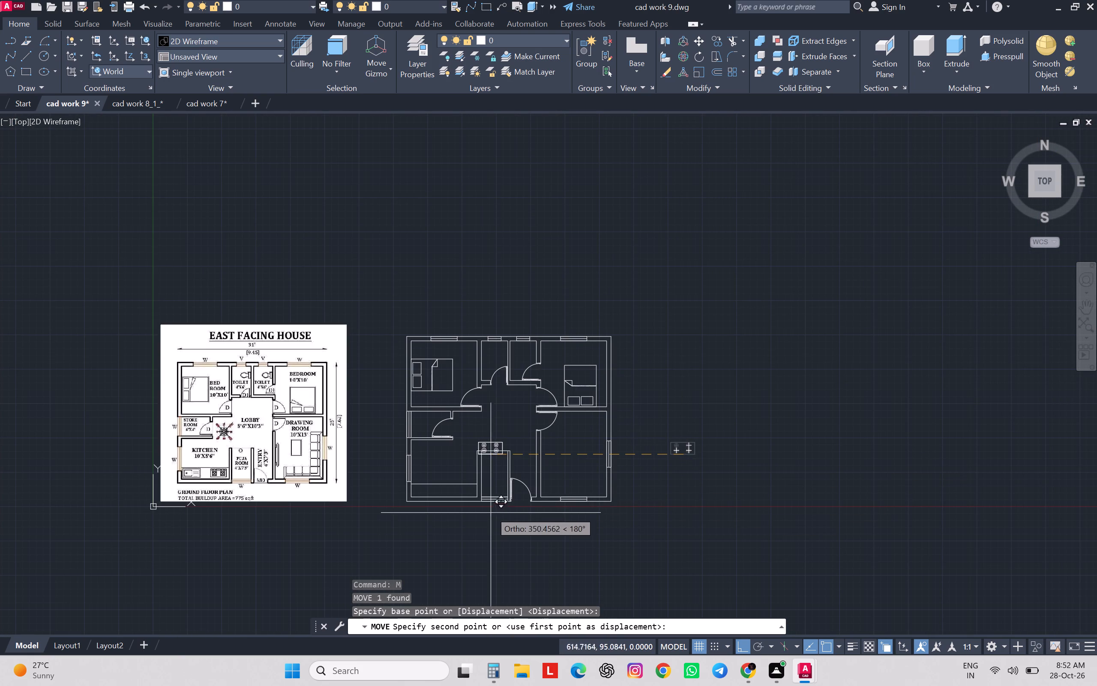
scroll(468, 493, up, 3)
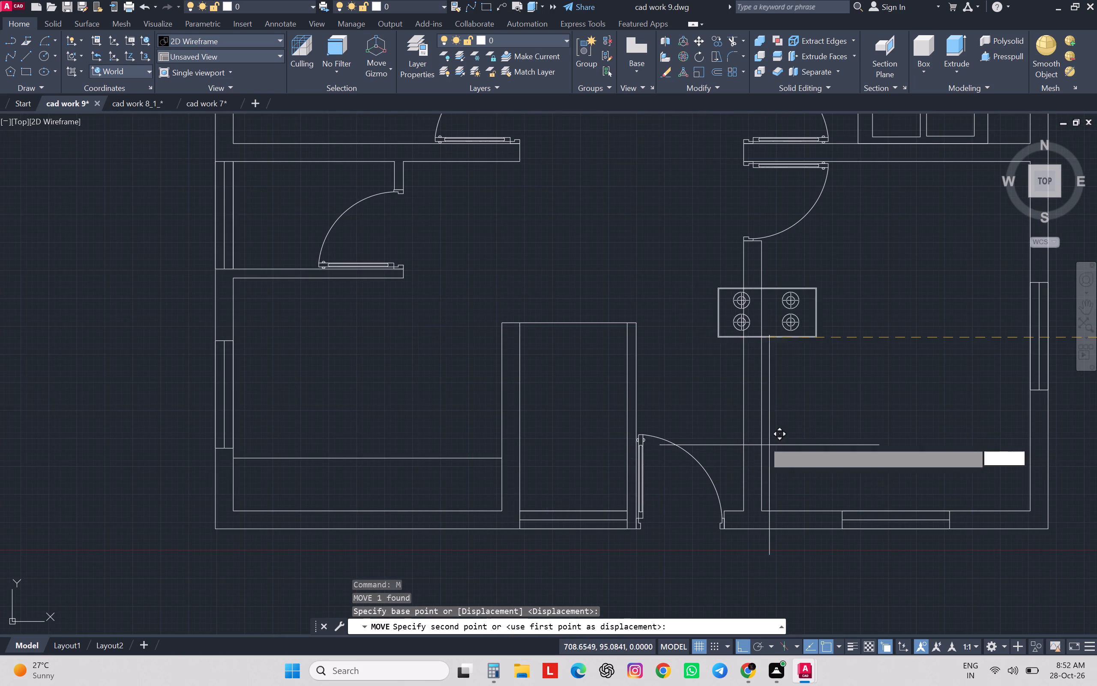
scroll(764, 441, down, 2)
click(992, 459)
Move the stove block by its north edge's midpoint onto the kitchen counter's front line, near the middle of the counter.
scroll(990, 458, up, 5)
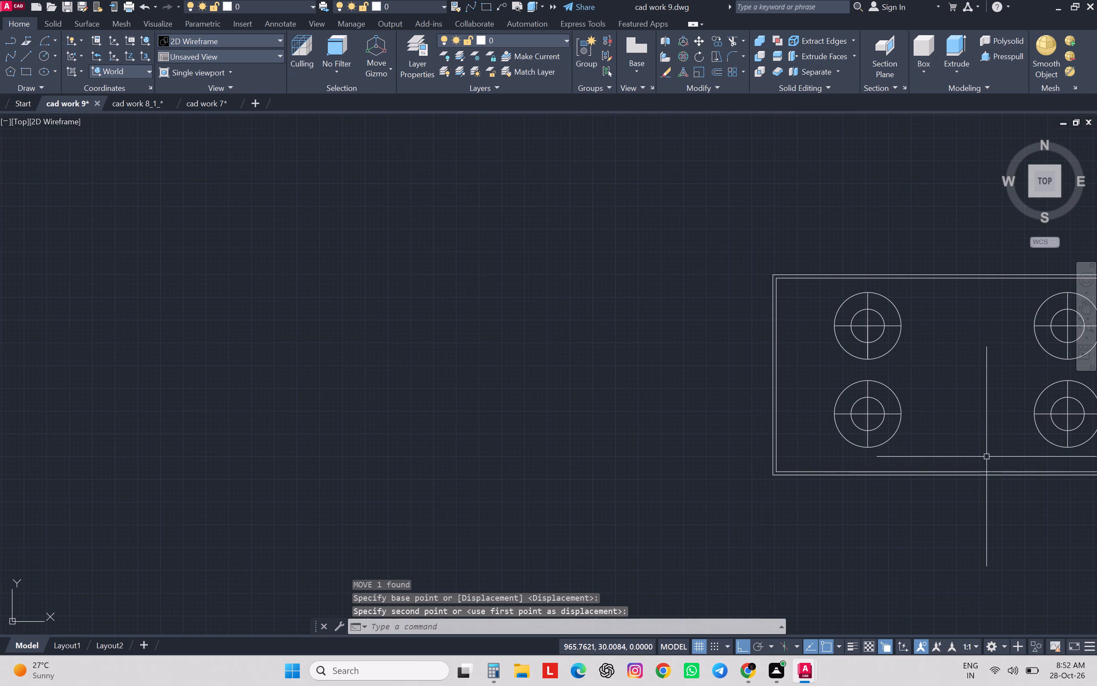
text(m)
key(space)
scroll(983, 454, down, 2)
middle_drag(981, 453, 838, 460)
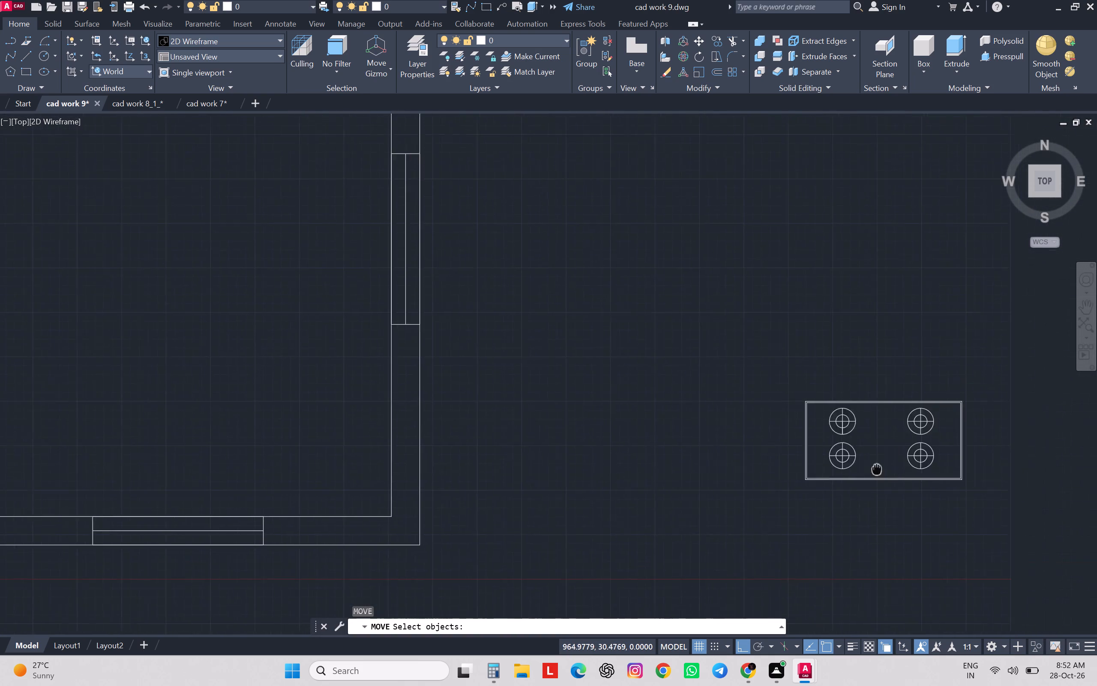
middle_drag(838, 460, 839, 457)
click(894, 387)
scroll(809, 397, up, 2)
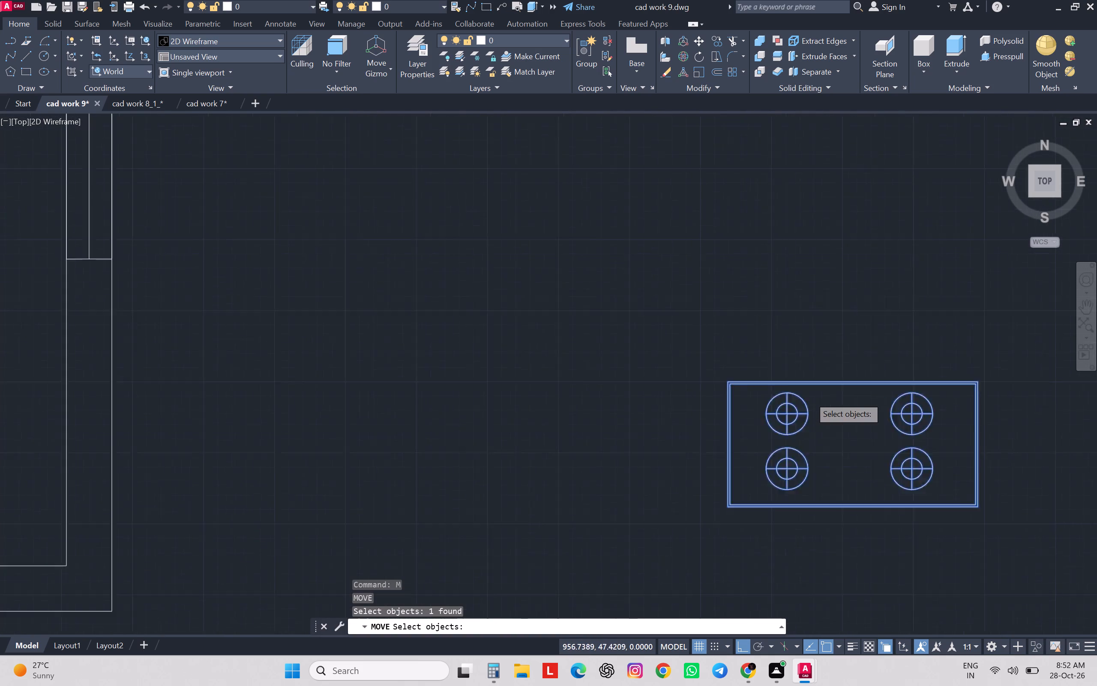
scroll(809, 397, up, 2)
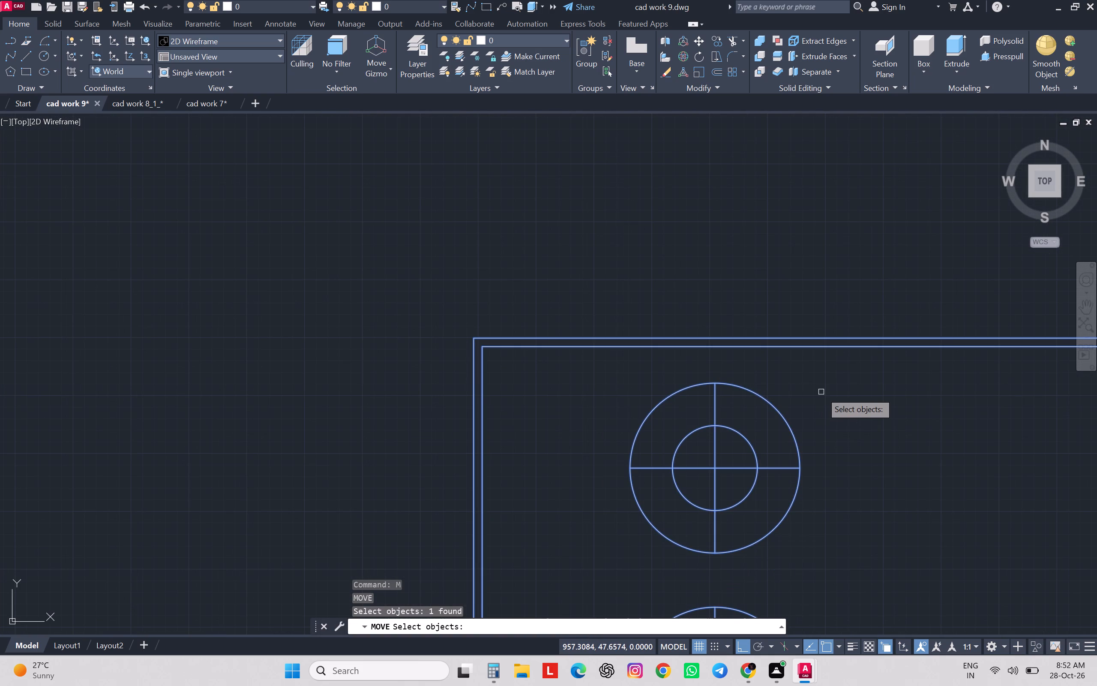
key(Return)
middle_drag(873, 348, 872, 348)
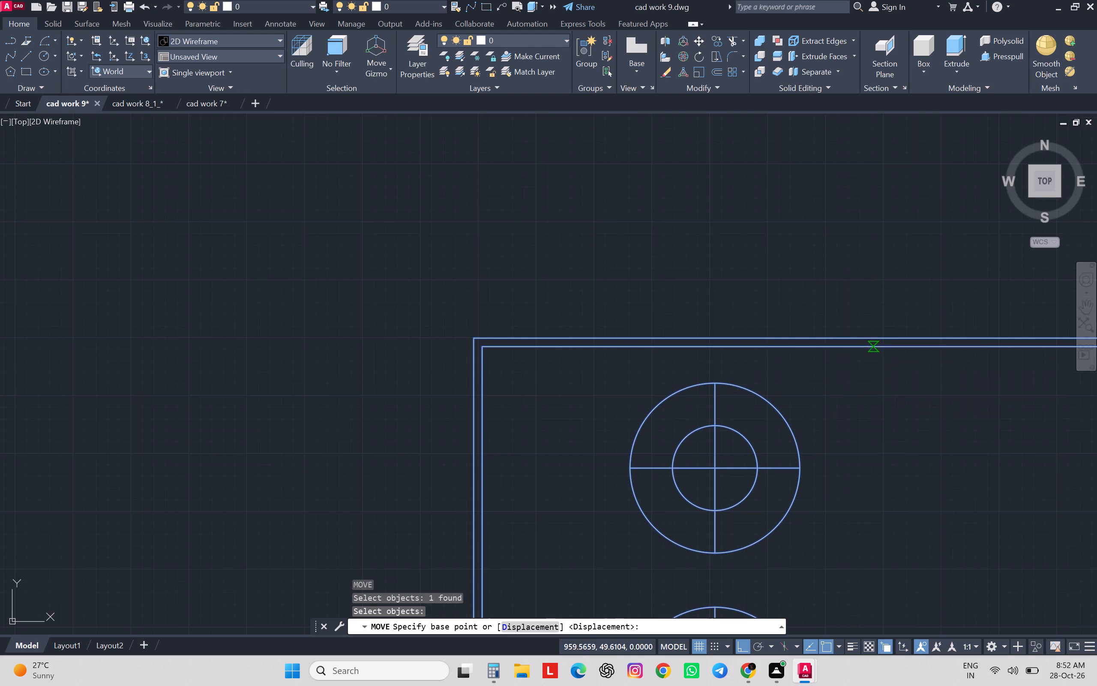
middle_drag(872, 348, 556, 321)
scroll(557, 315, down, 3)
scroll(582, 318, up, 4)
click(582, 294)
scroll(587, 294, down, 6)
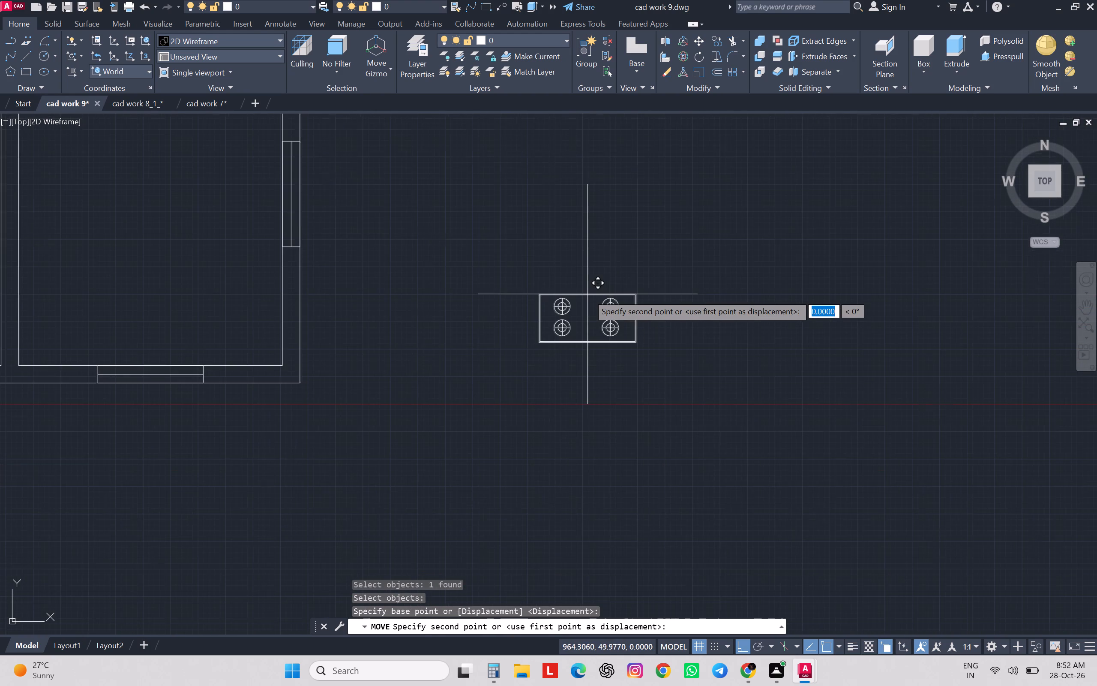
scroll(588, 294, down, 3)
scroll(353, 316, up, 1)
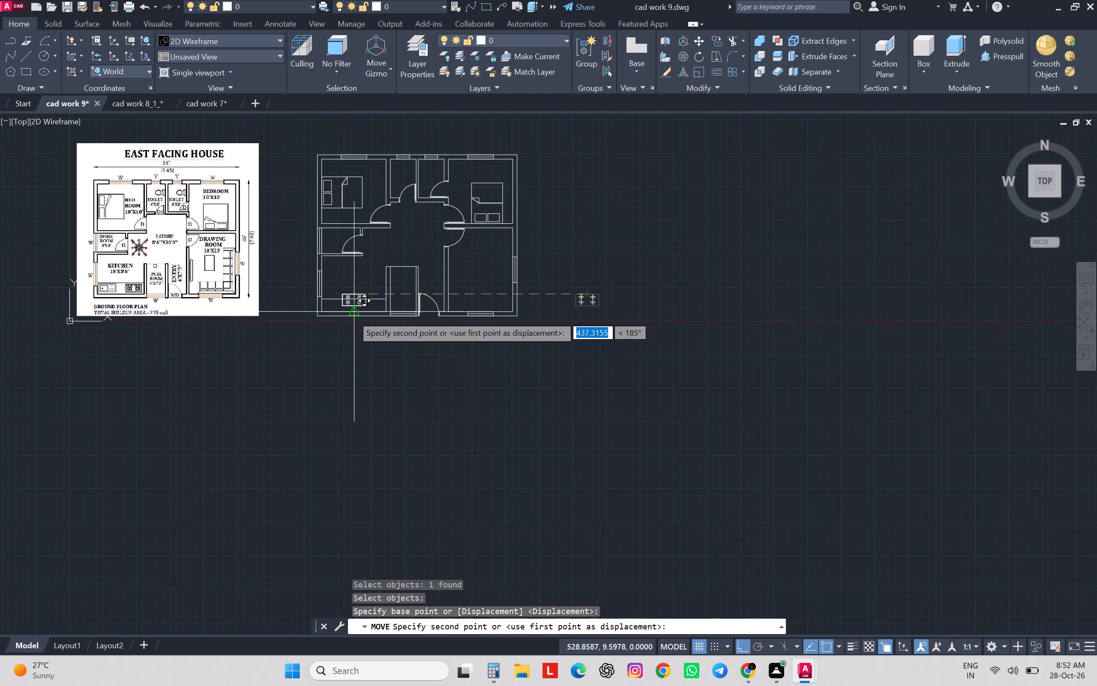
scroll(353, 316, up, 1)
scroll(353, 316, down, 1)
scroll(375, 305, up, 4)
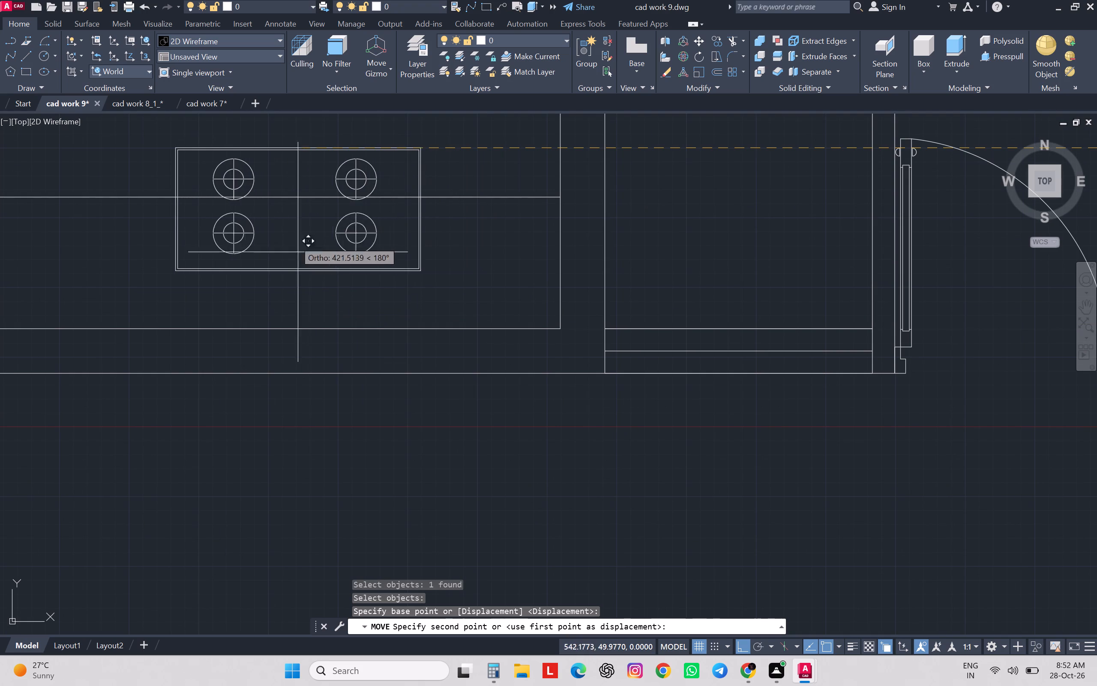
click(223, 203)
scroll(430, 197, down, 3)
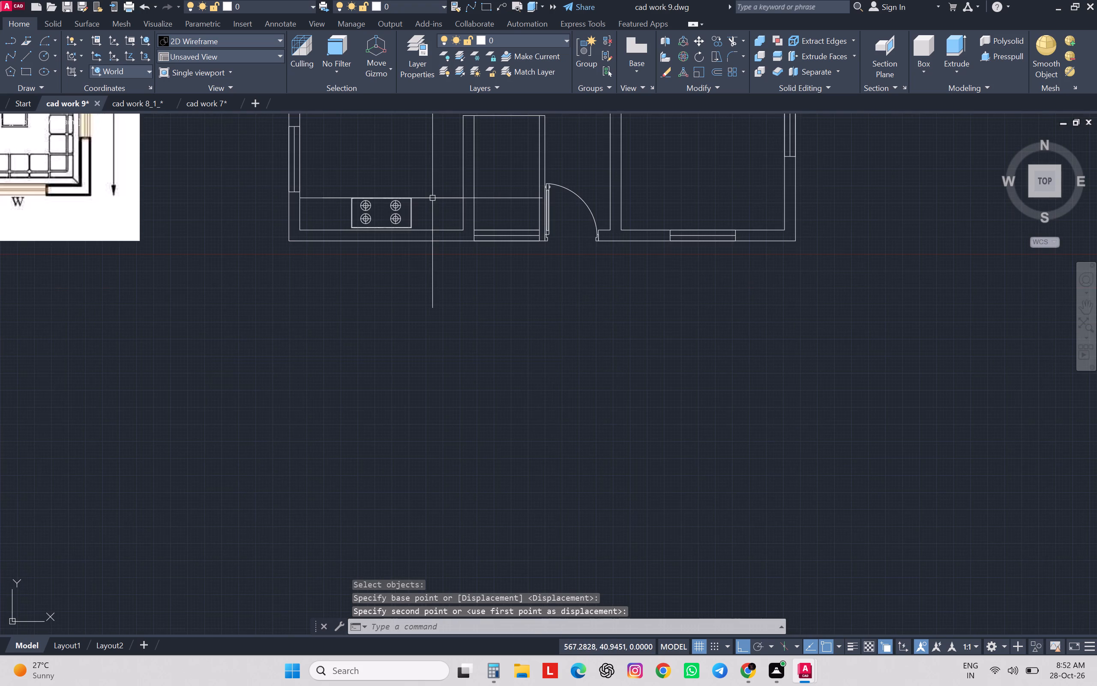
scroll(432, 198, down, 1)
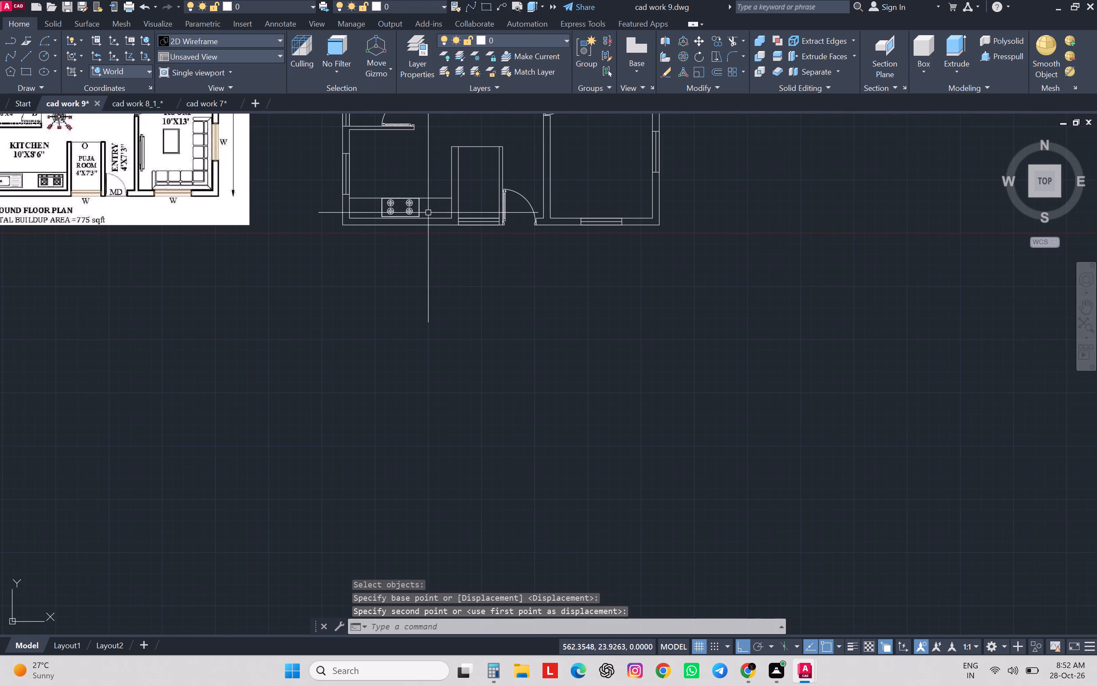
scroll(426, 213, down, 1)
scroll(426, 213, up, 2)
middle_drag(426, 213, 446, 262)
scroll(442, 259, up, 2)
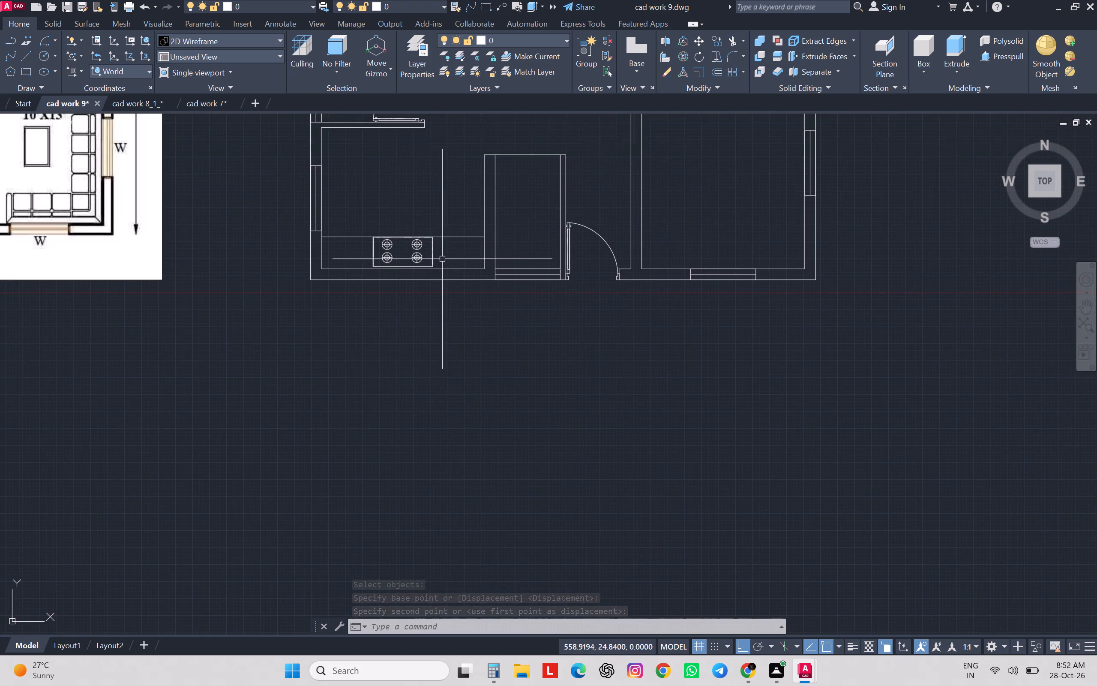
Move the stove block by its northeast corner about 28 east along the counter's front line, towards the counter's east end.
click(437, 256)
click(408, 263)
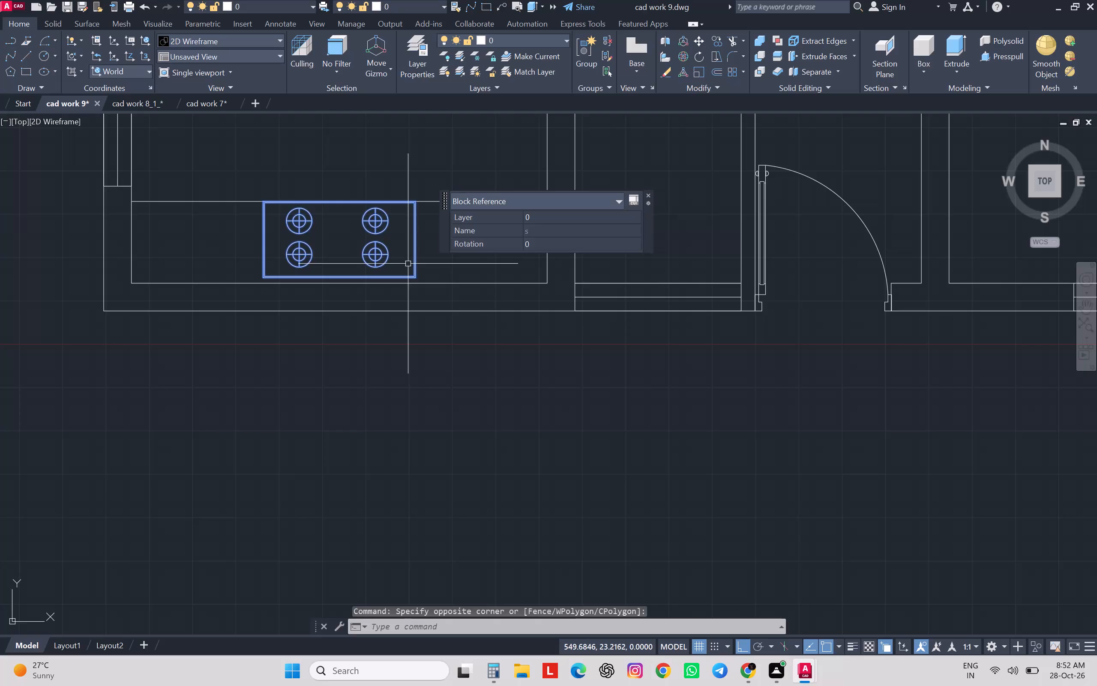
text(m)
key(space)
scroll(411, 173, up, 4)
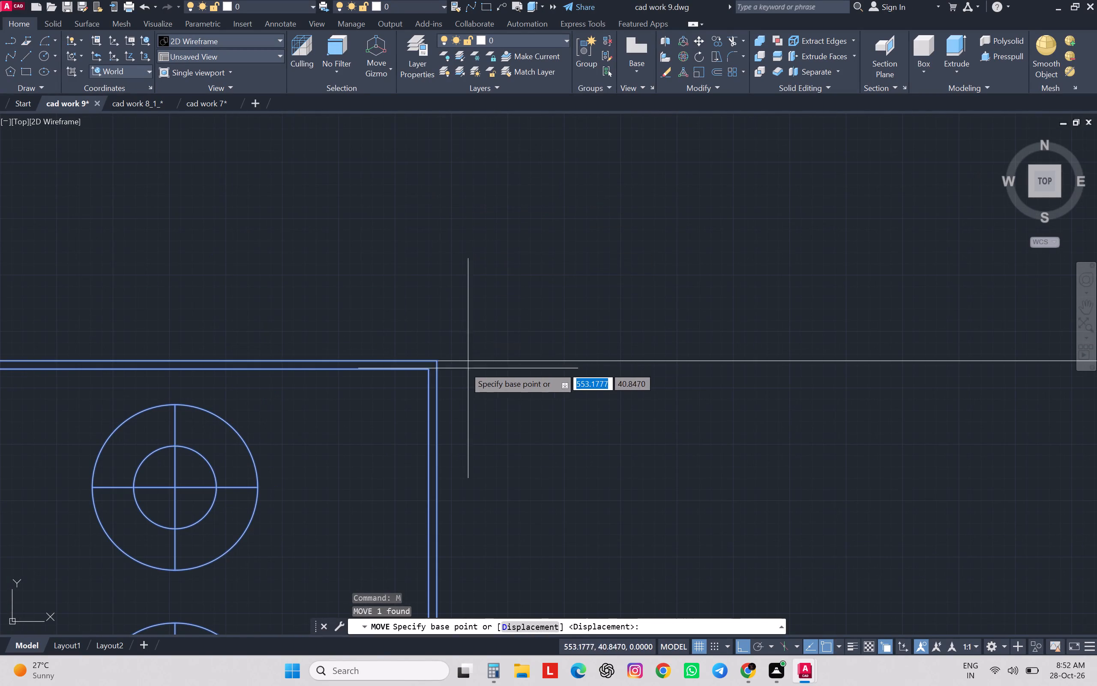
drag(435, 358, 437, 354)
scroll(438, 337, down, 4)
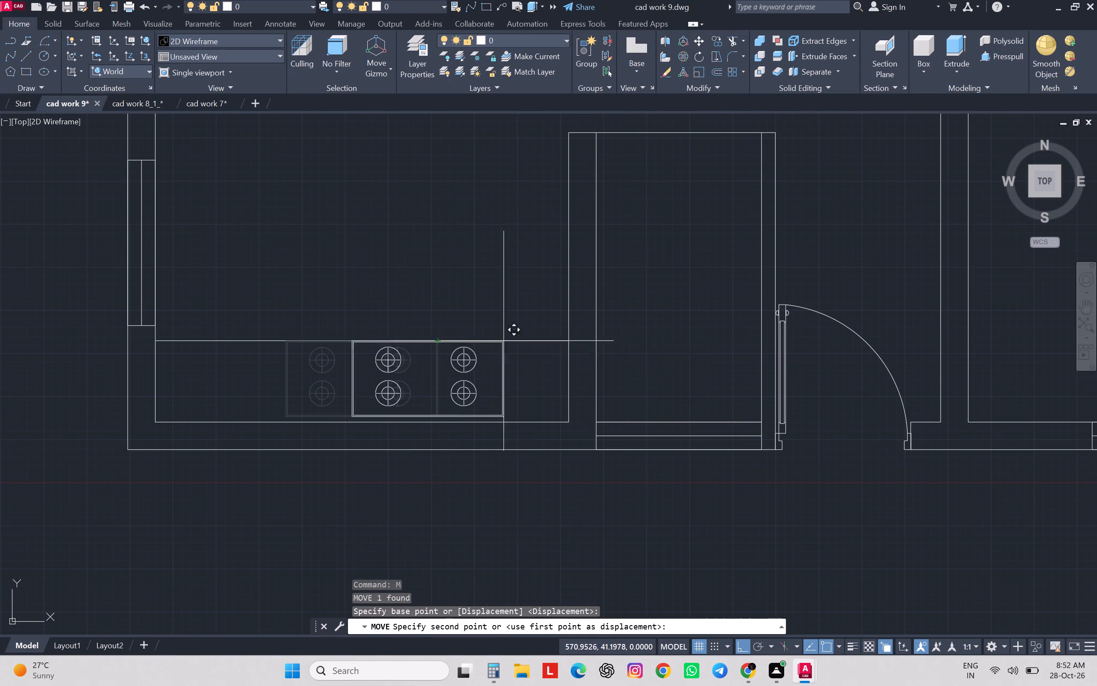
scroll(531, 343, up, 2)
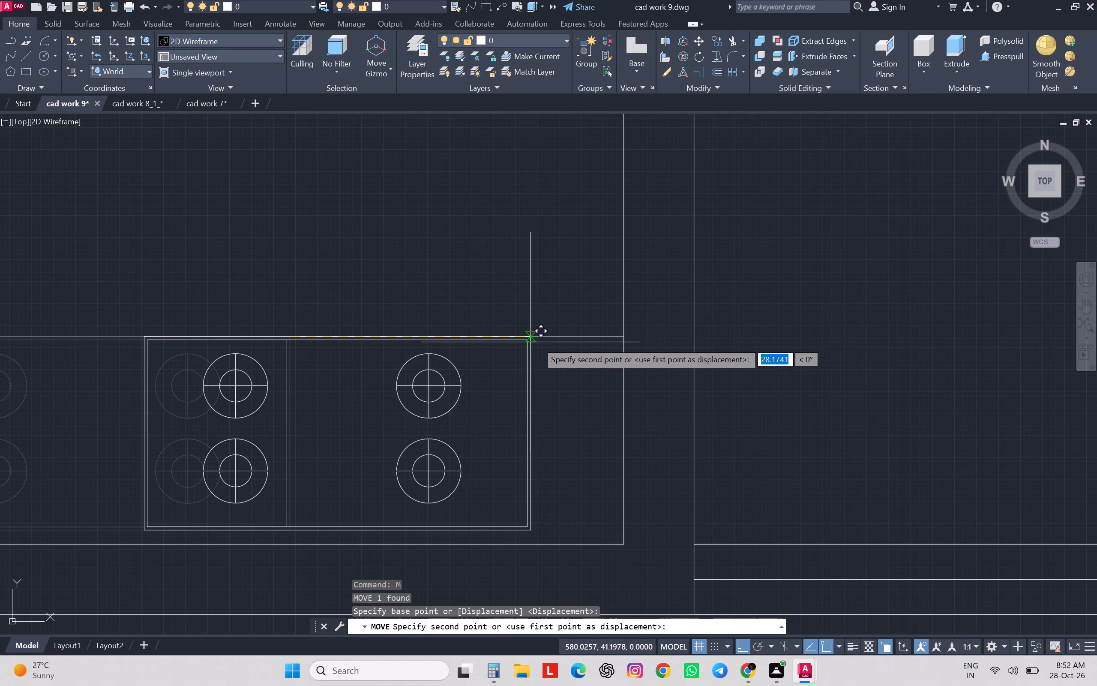
click(537, 342)
key(Escape)
scroll(537, 341, down, 2)
key(Escape)
key(Escape)
key(Escape)
key(Escape)
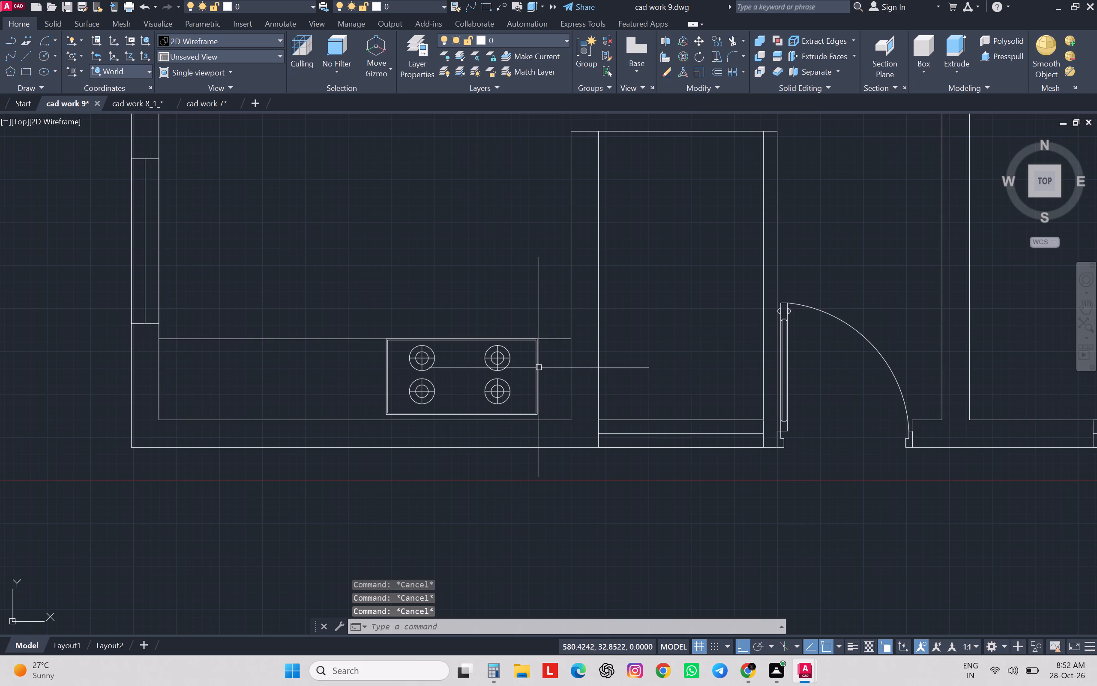
Open the recent drawing cad work 6.dwg.
scroll(565, 344, down, 2)
scroll(565, 397, down, 1)
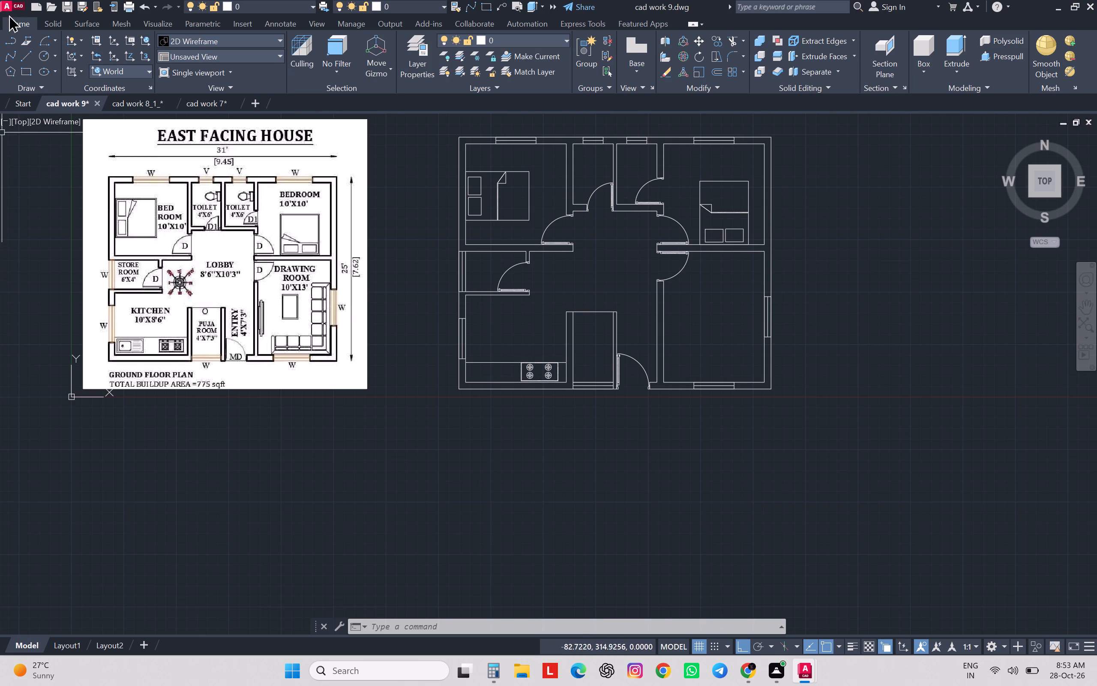
click(18, 0)
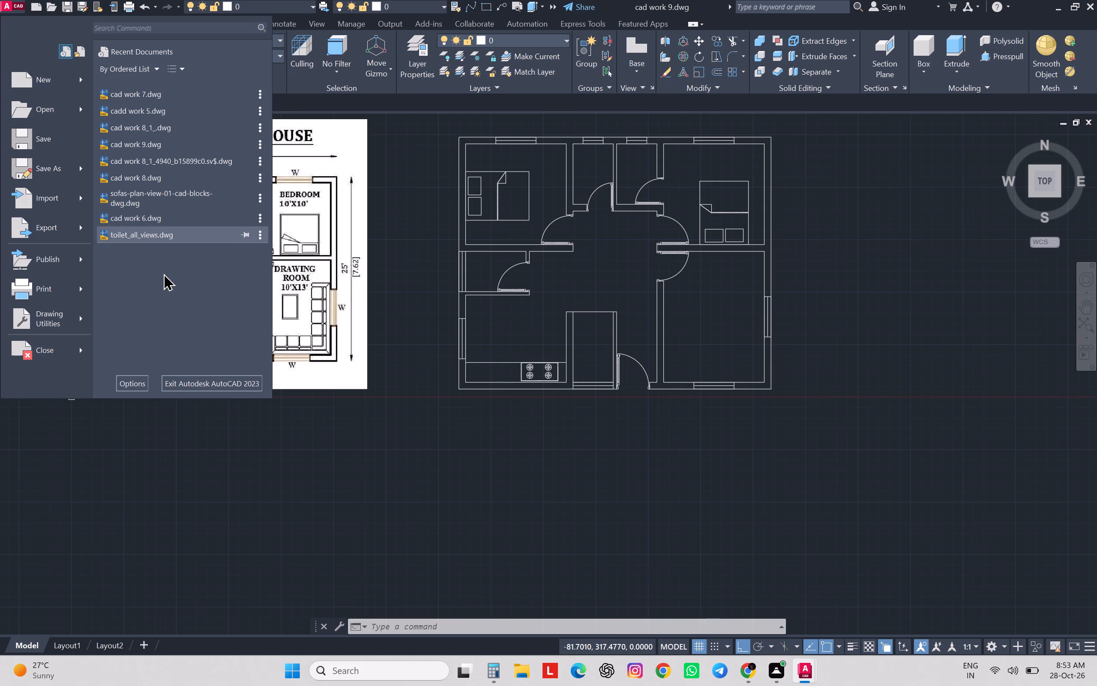
double_click(160, 211)
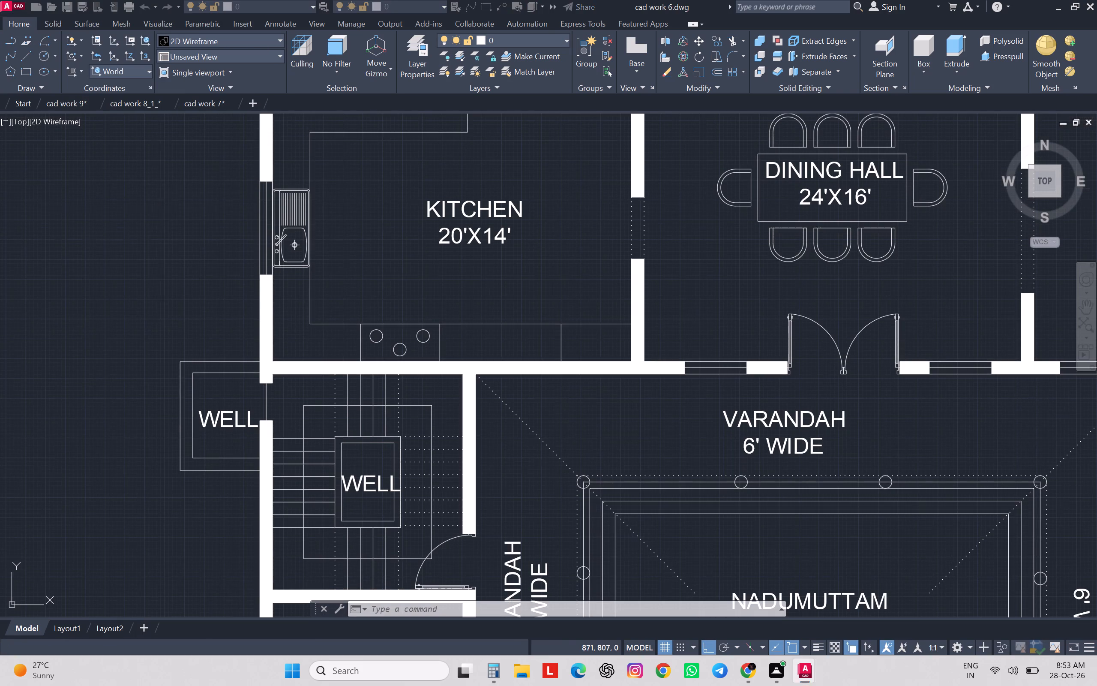
Copy the sink block from cad work 6's kitchen and paste it into cad work 9, in the open space south of the kitchen.
click(284, 268)
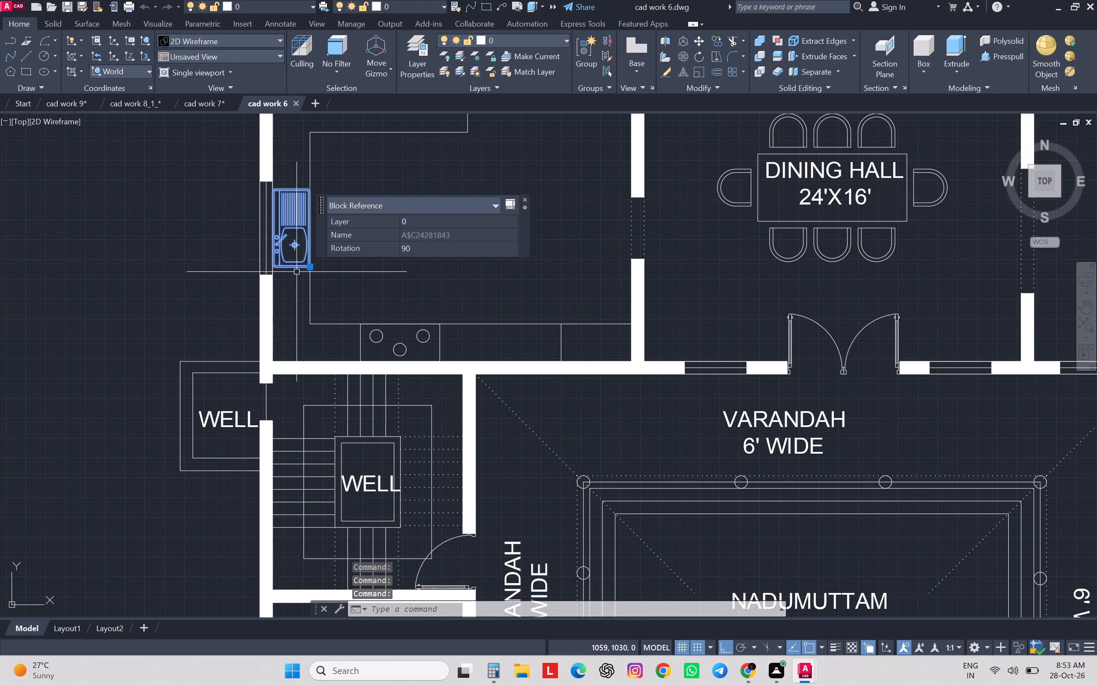
key(ctrl+c)
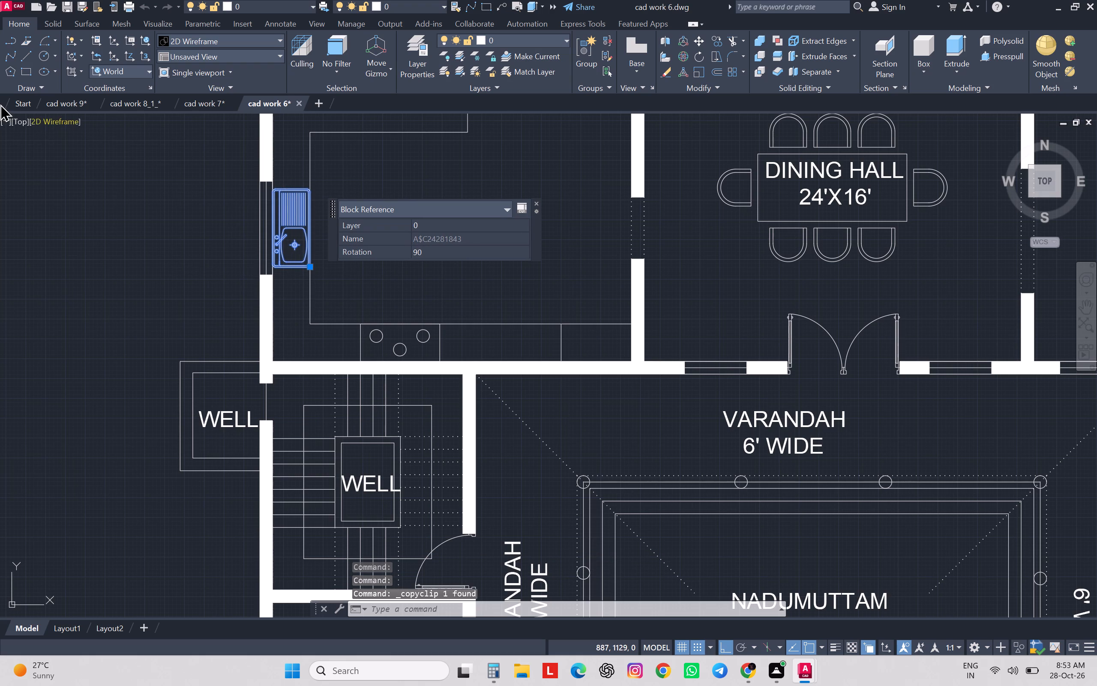
click(46, 108)
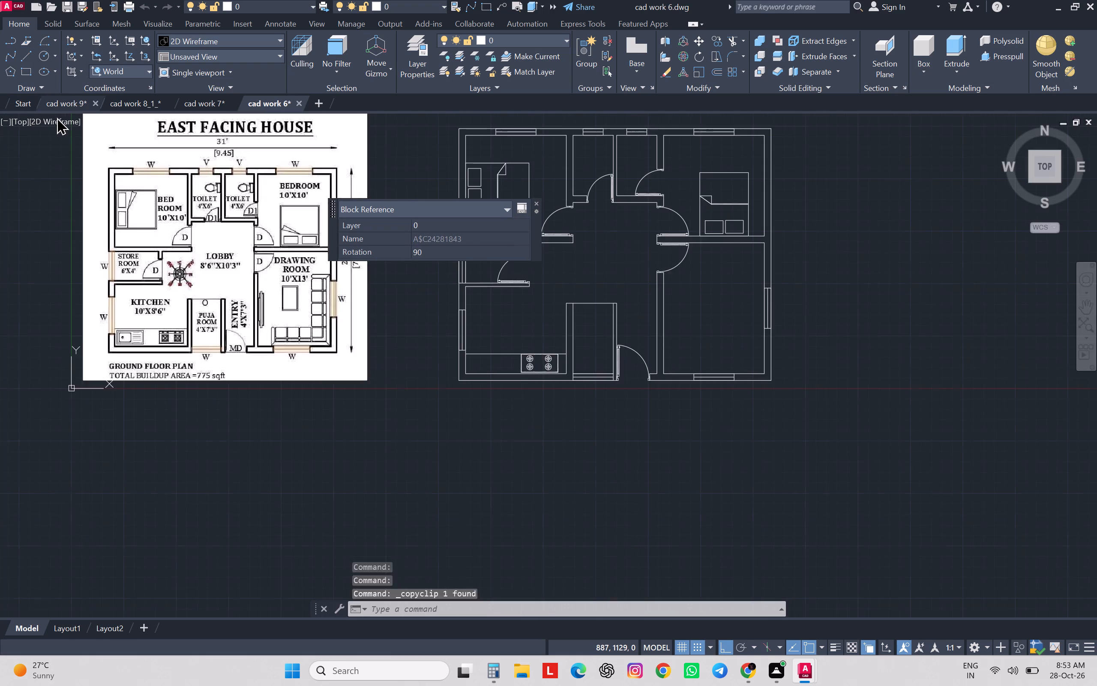
key(ctrl+v)
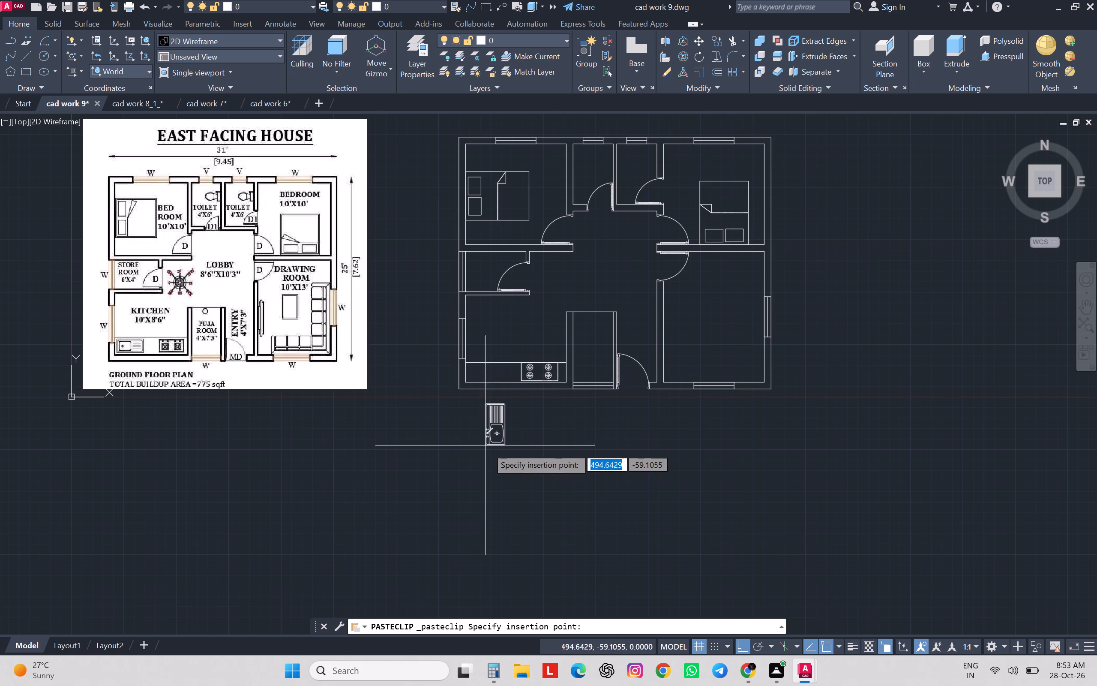
click(483, 462)
Rotate the pasted sink block 90° counterclockwise so its long side runs east-west with the taps on the south side.
scroll(516, 432, up, 1)
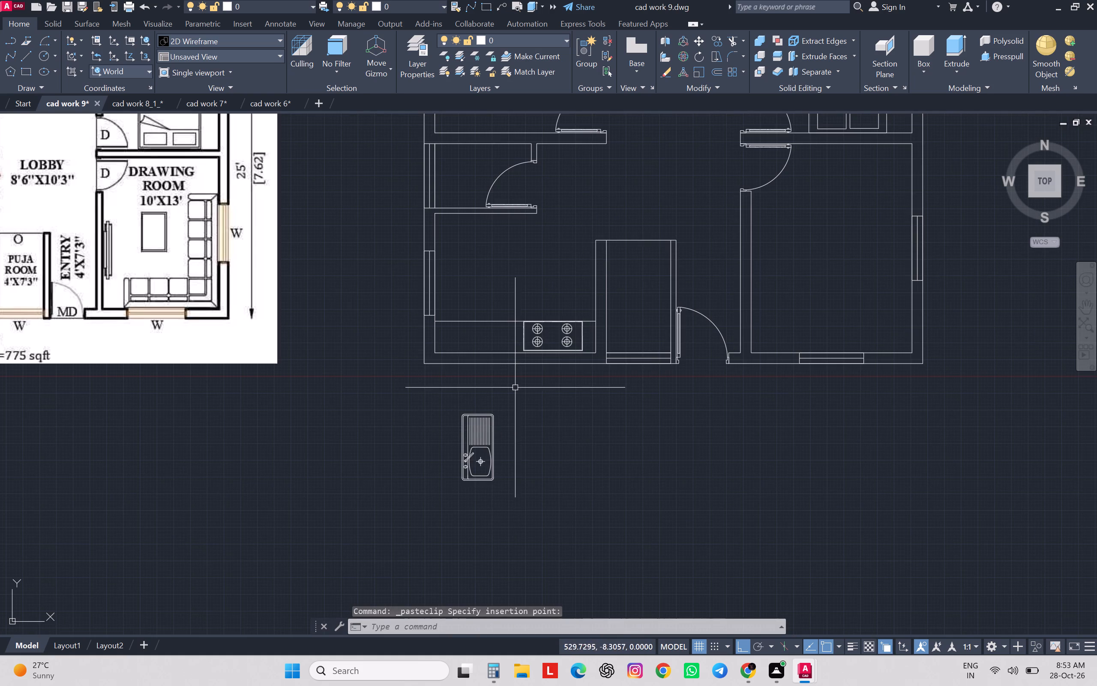
scroll(514, 388, up, 1)
click(514, 387)
drag(381, 548, 381, 553)
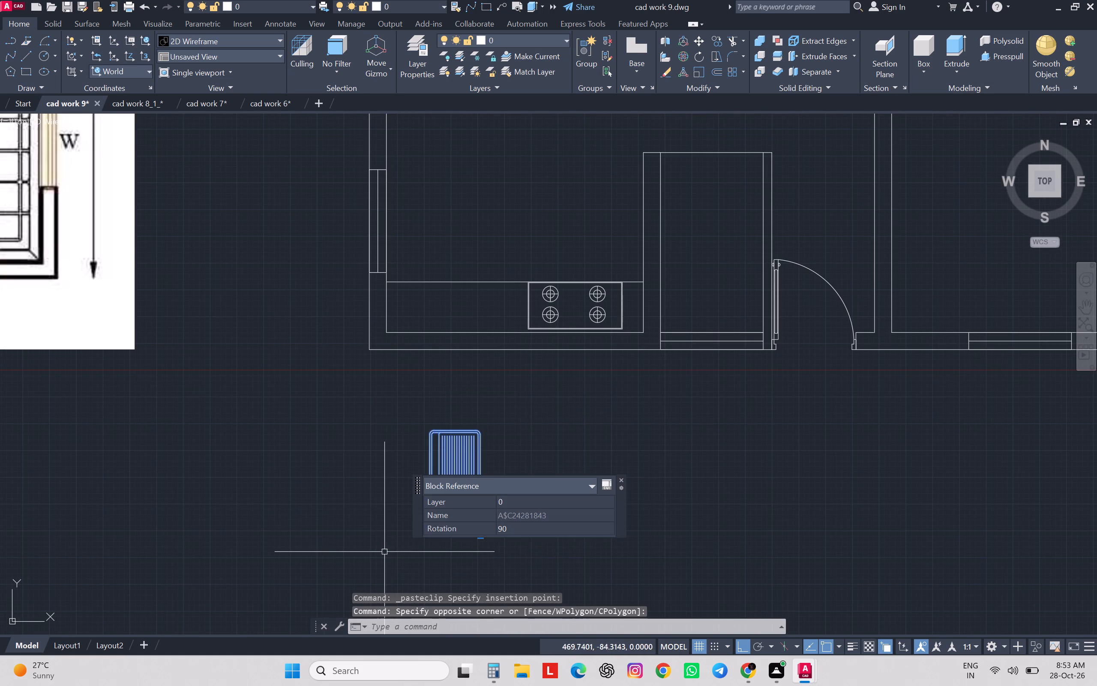
text(ro)
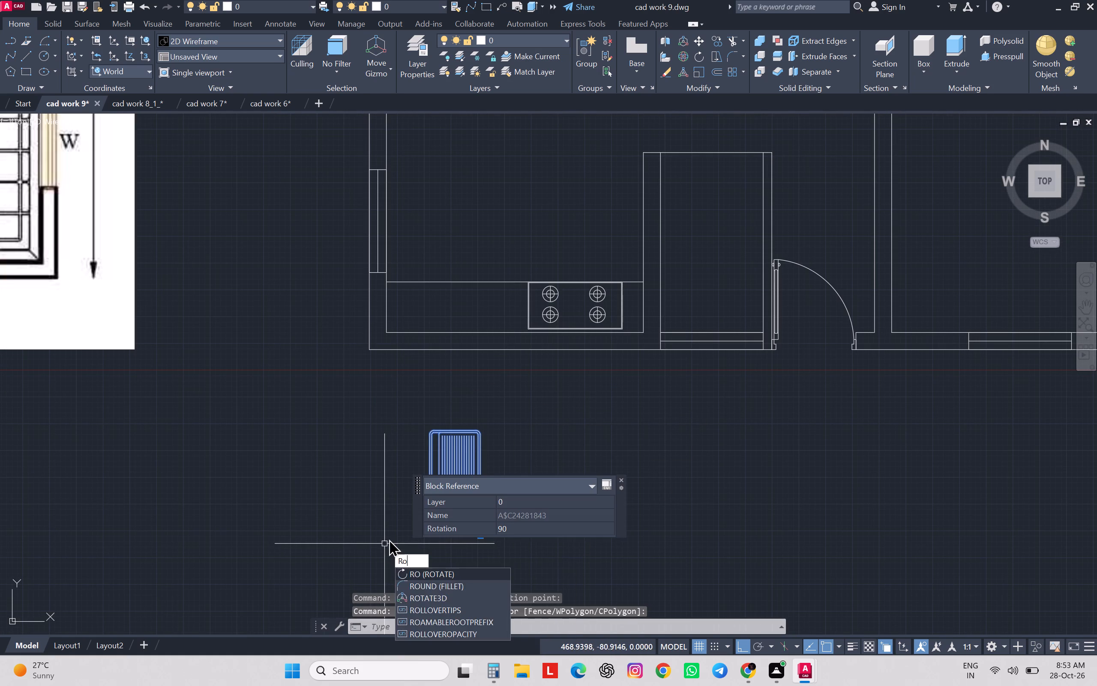
key(Return)
click(467, 536)
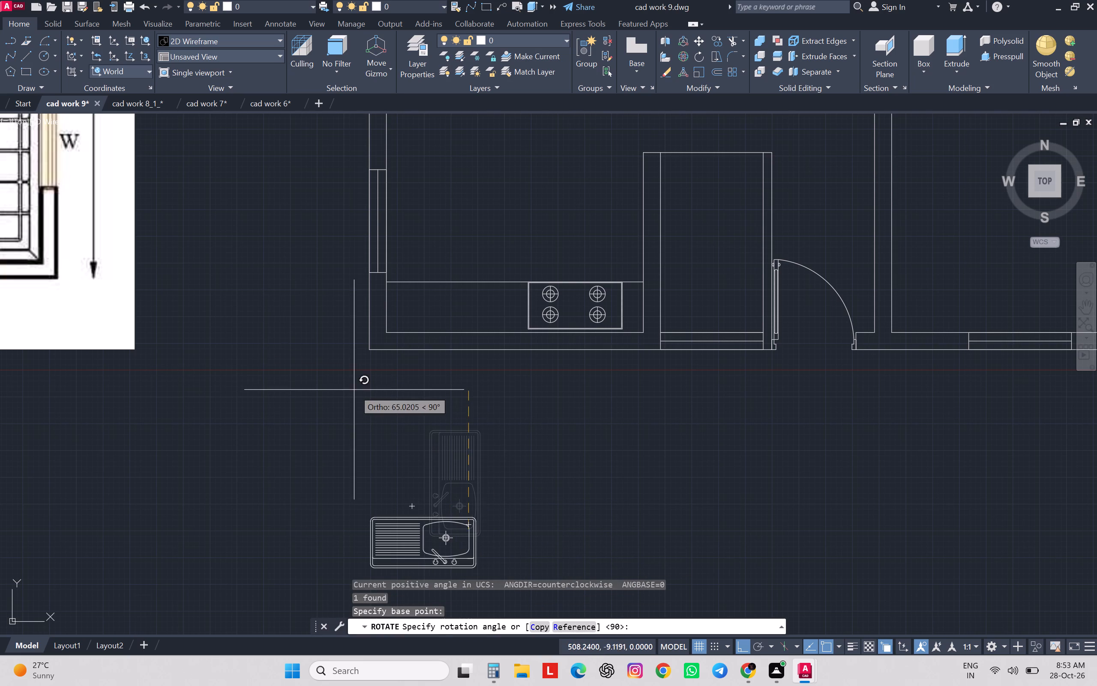
click(425, 400)
Move the sink block by its south edge's midpoint onto the kitchen south wall's inner line, near the counter's west end.
middle_drag(434, 507, 434, 506)
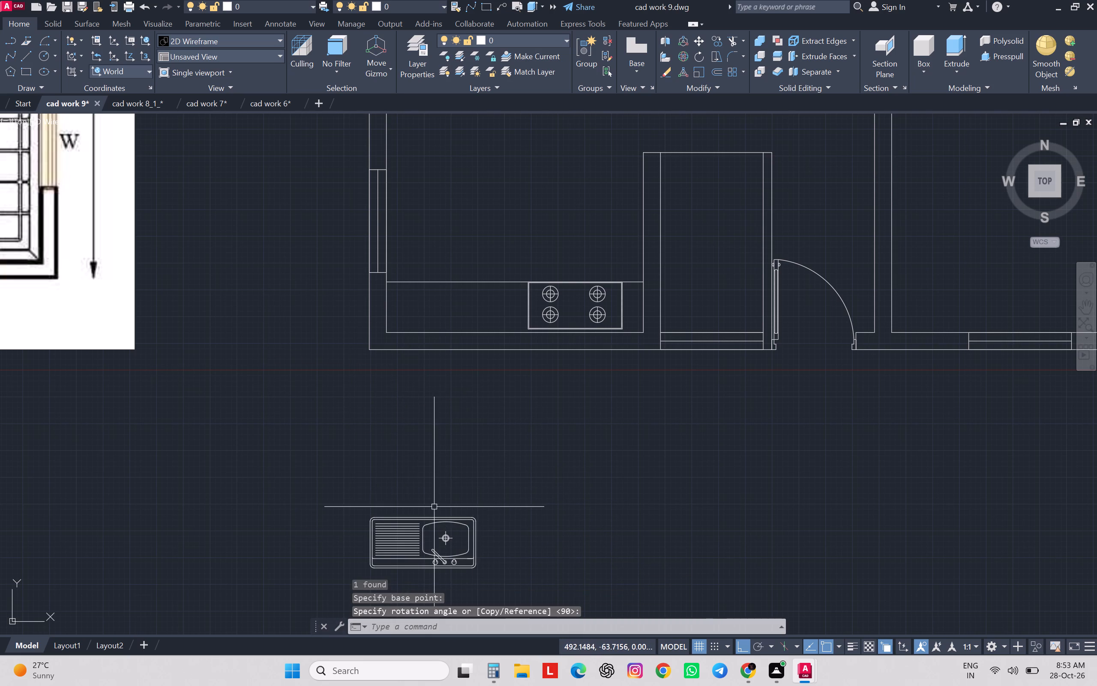
middle_drag(434, 506, 452, 458)
click(505, 453)
click(444, 516)
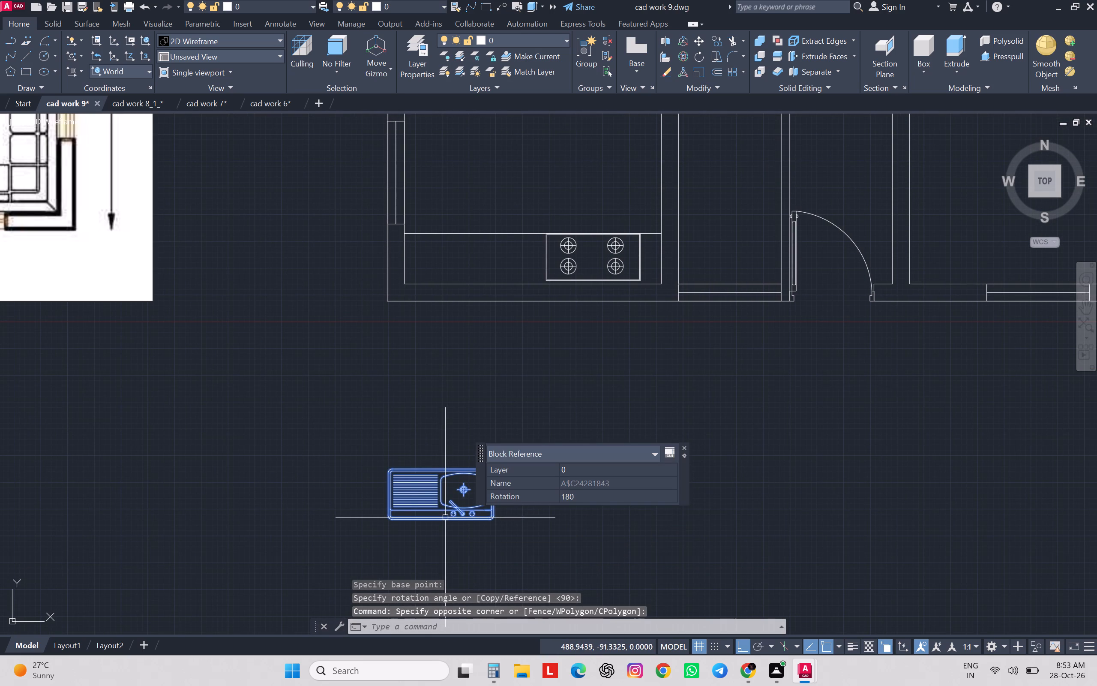
key(m)
key(Return)
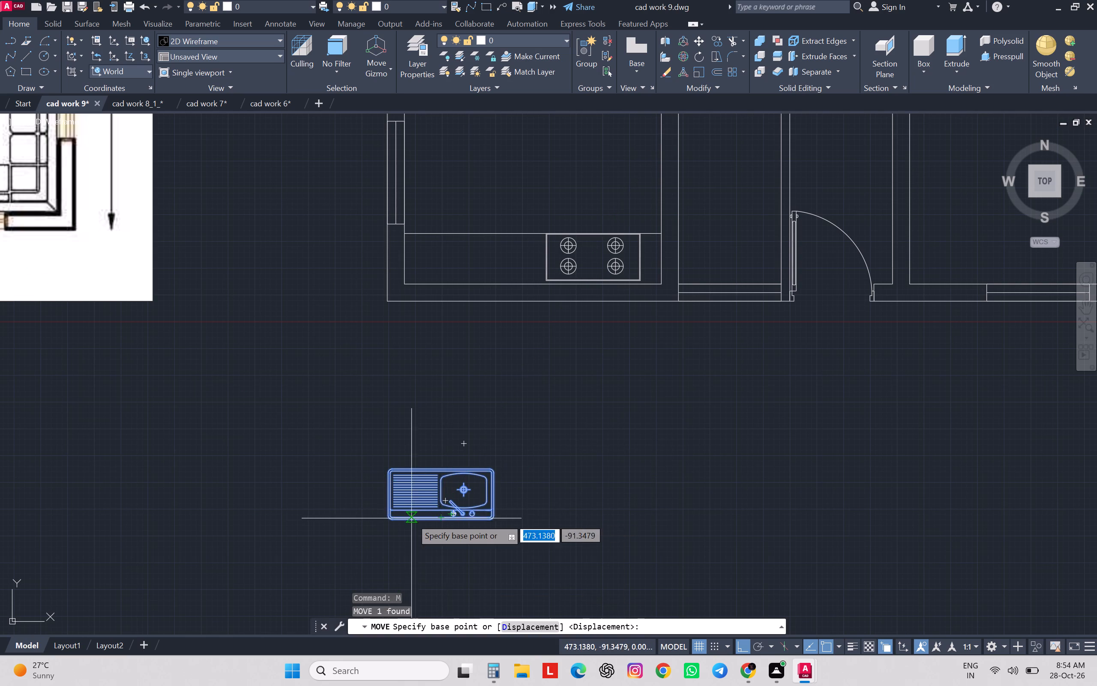
scroll(412, 518, up, 3)
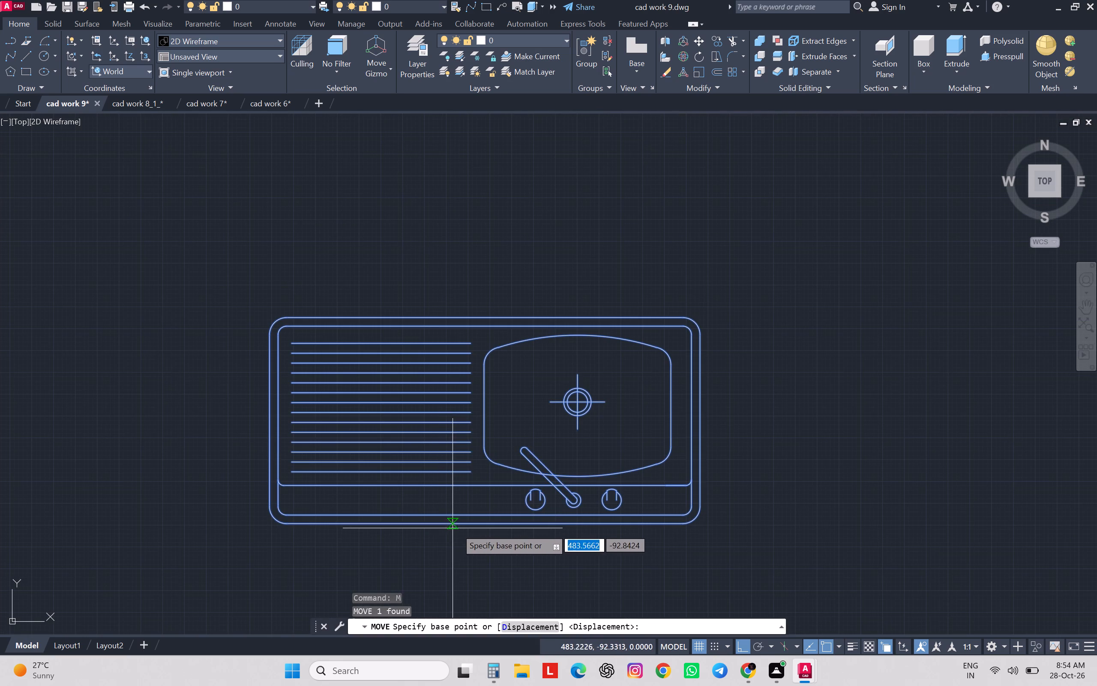
click(484, 528)
scroll(483, 530, down, 2)
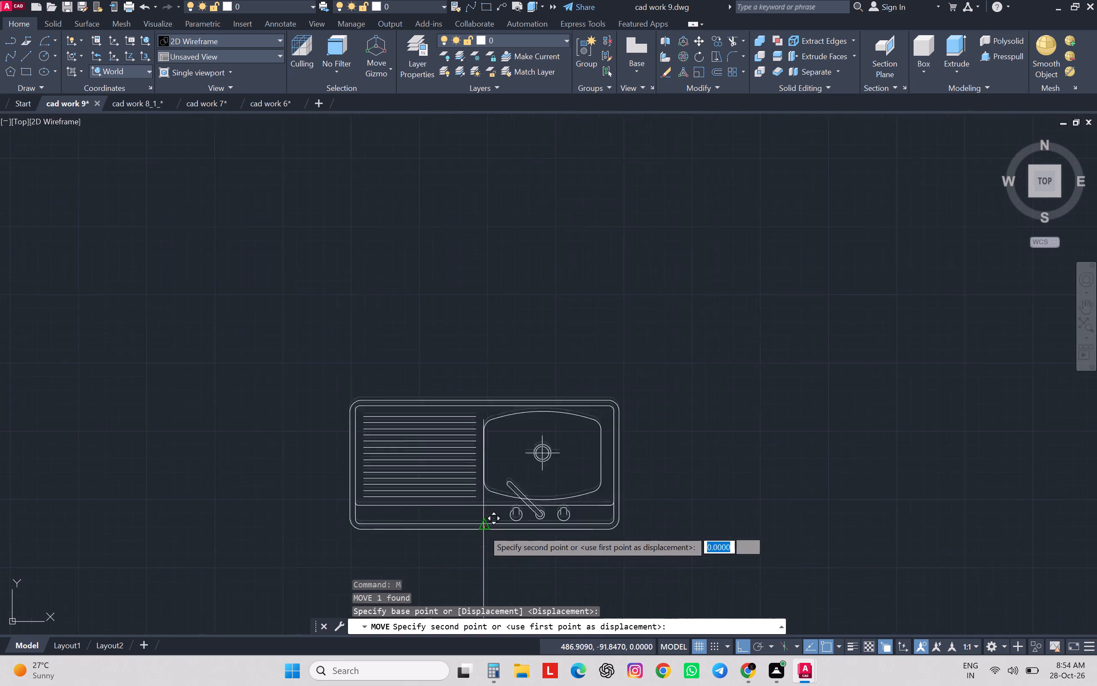
scroll(483, 382, down, 1)
middle_drag(483, 382, 480, 447)
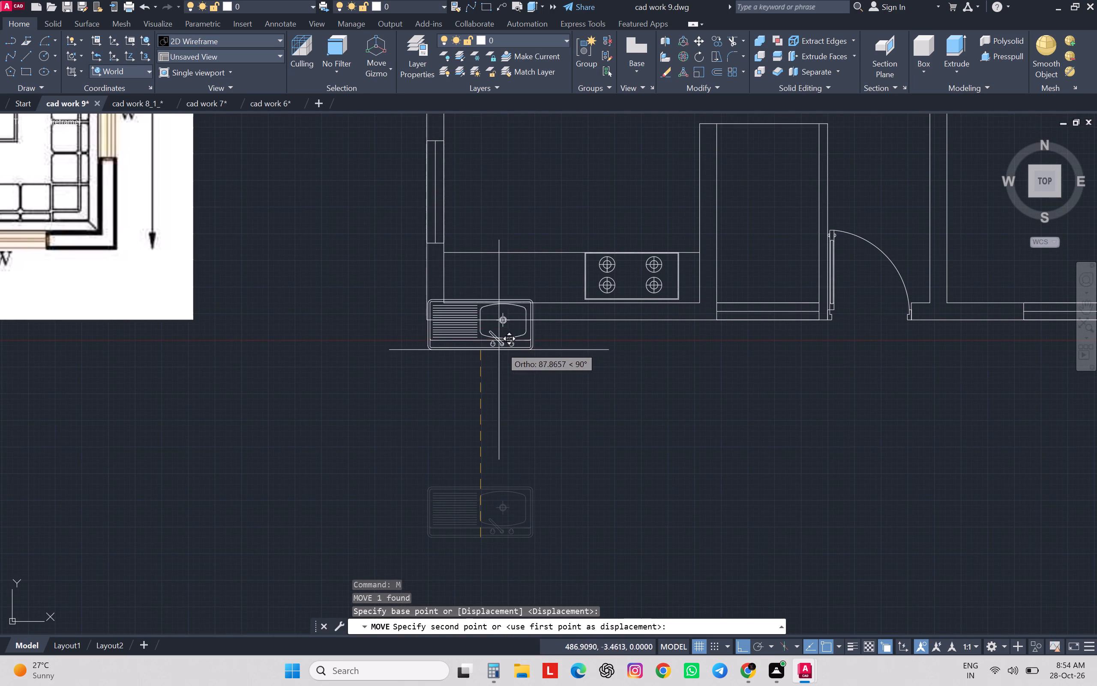
scroll(495, 314, up, 2)
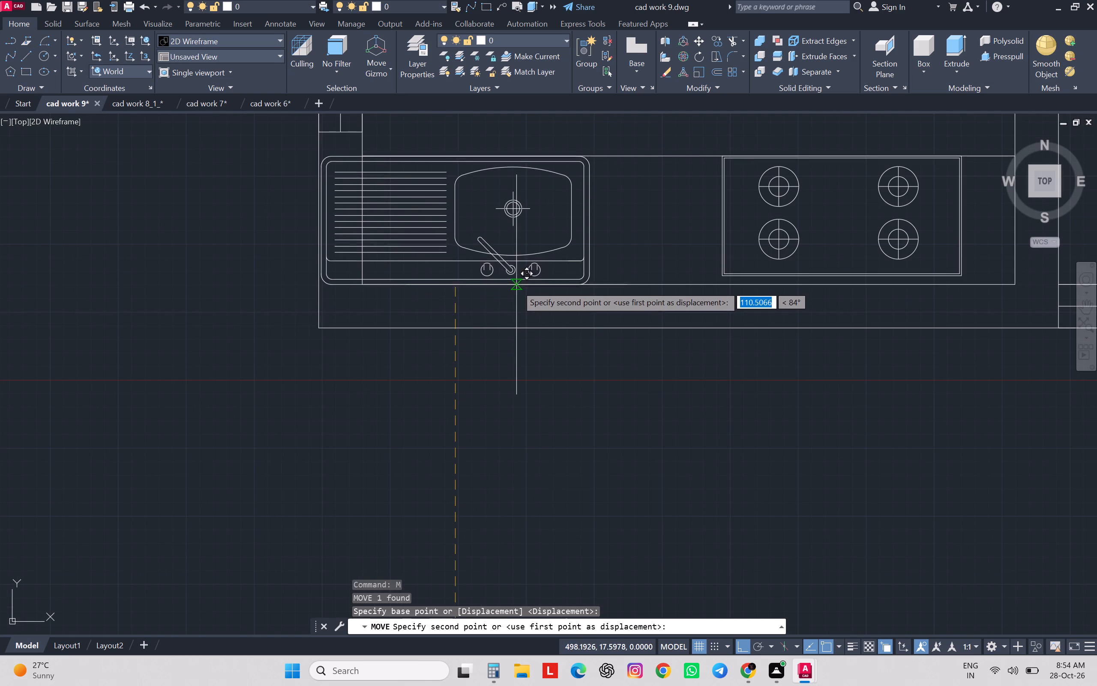
drag(516, 285, 522, 289)
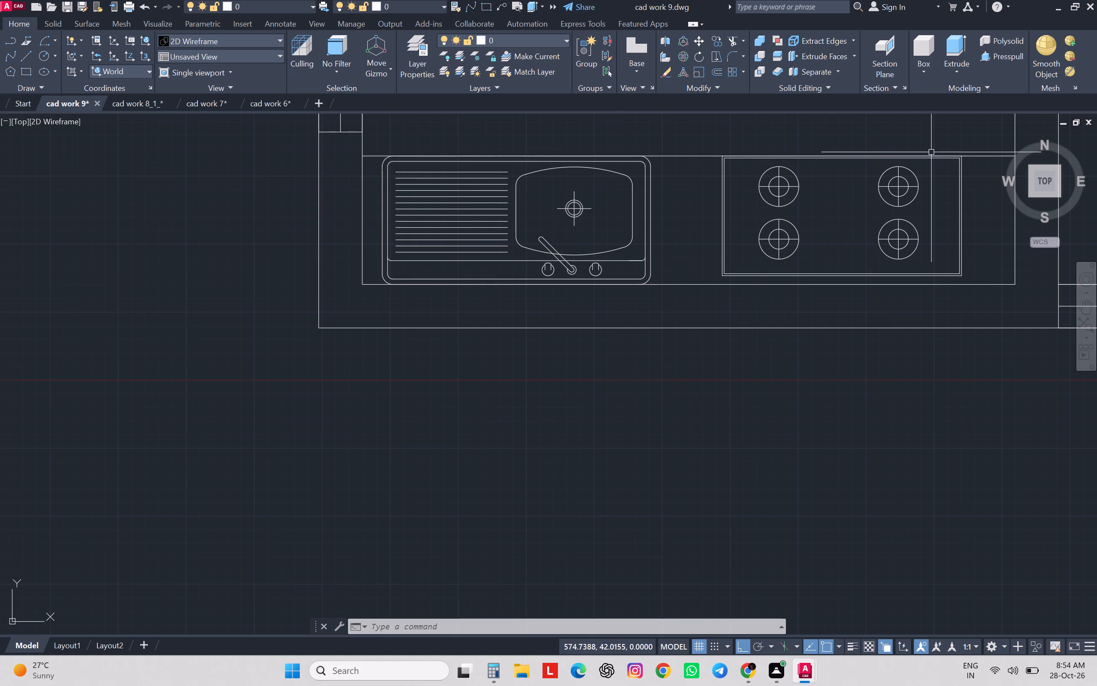
Look through the drawings cad work 6, cad work 7 and cad work 8_1_ for a sofa suited to the drawing room.
scroll(395, 371, down, 5)
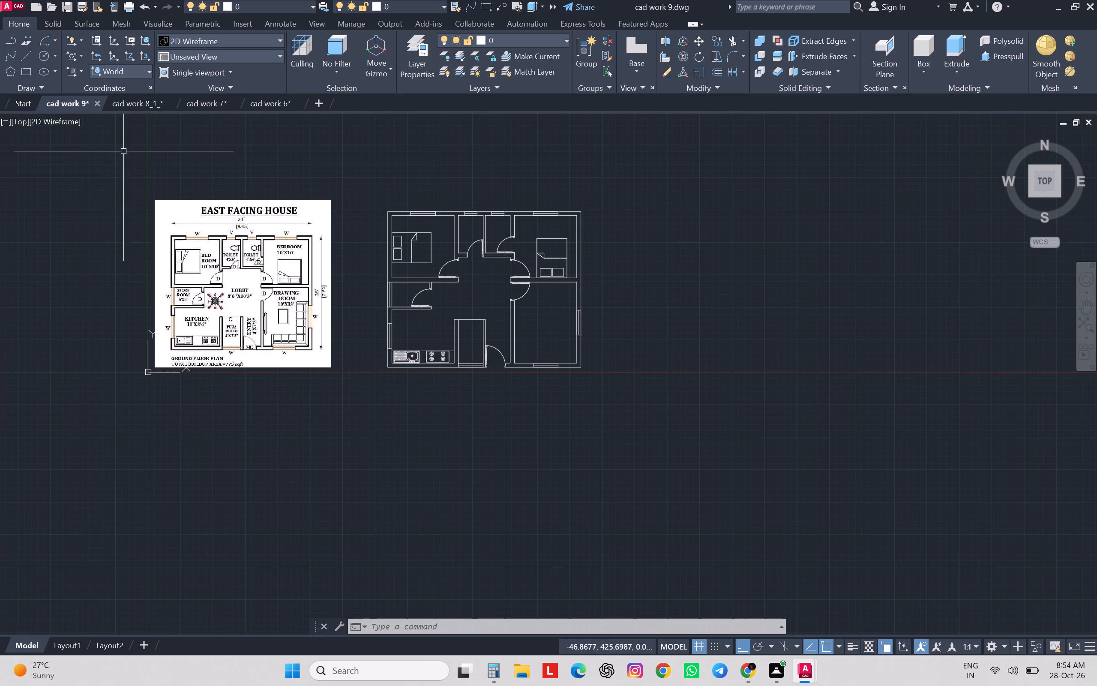
click(267, 104)
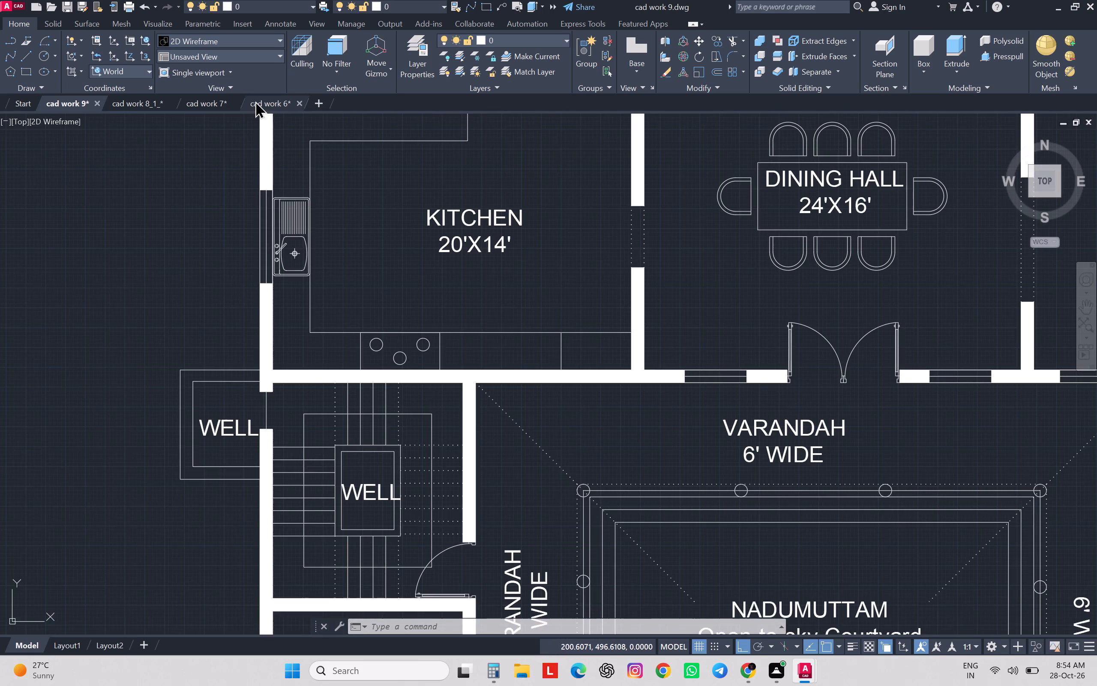
scroll(398, 304, down, 3)
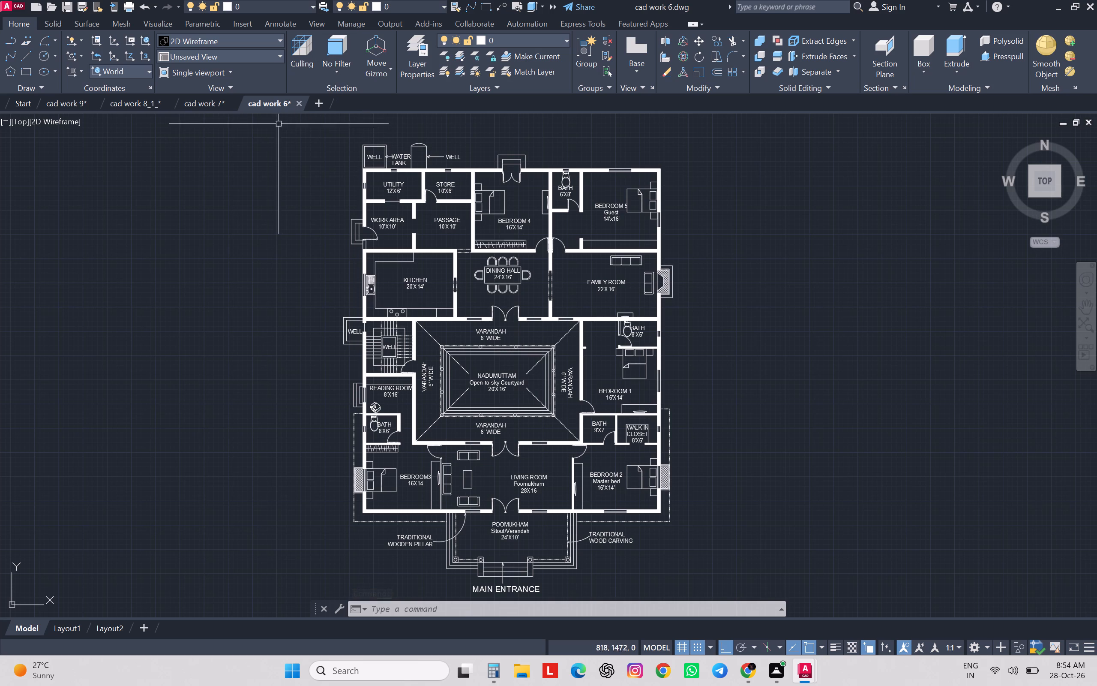
click(215, 107)
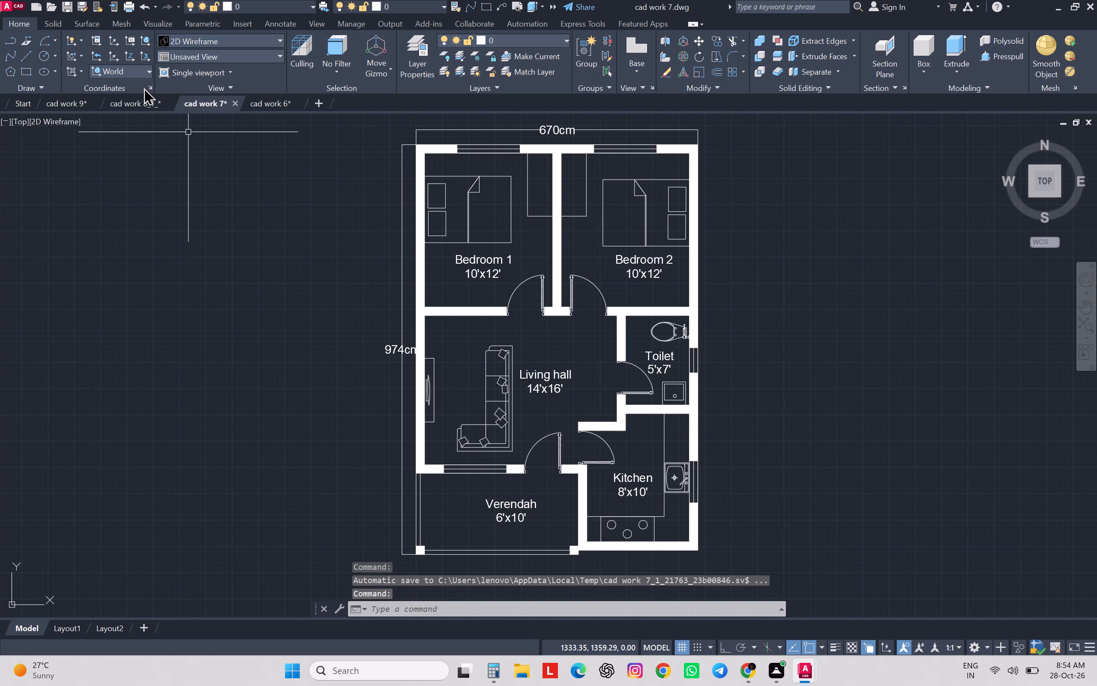
click(144, 101)
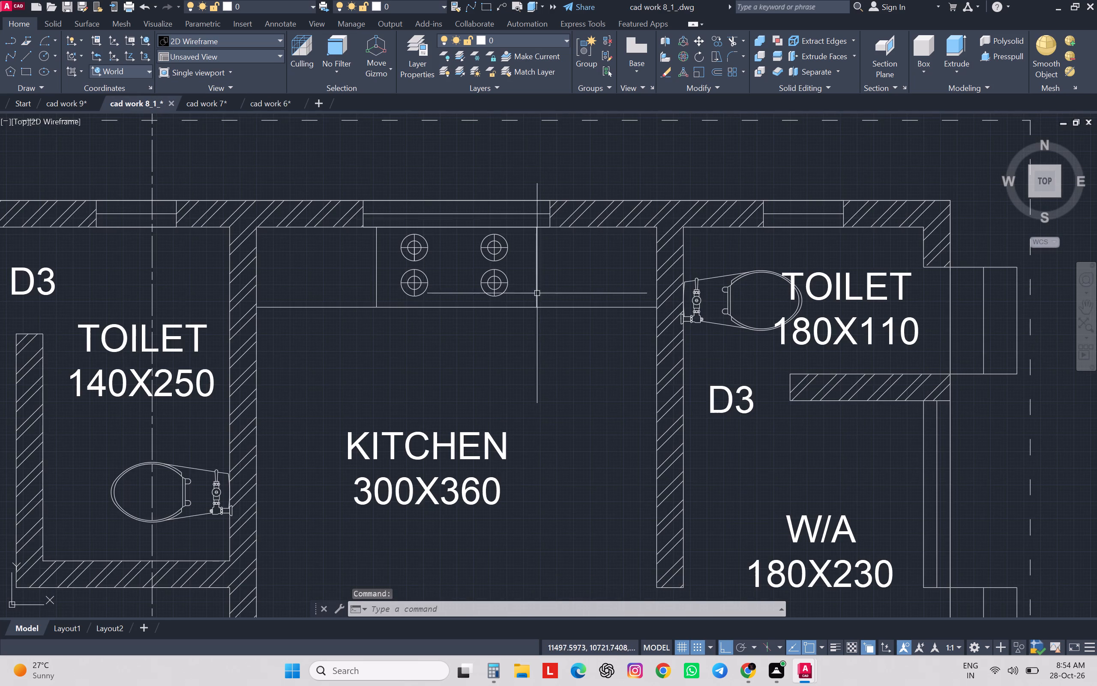
scroll(554, 306, down, 3)
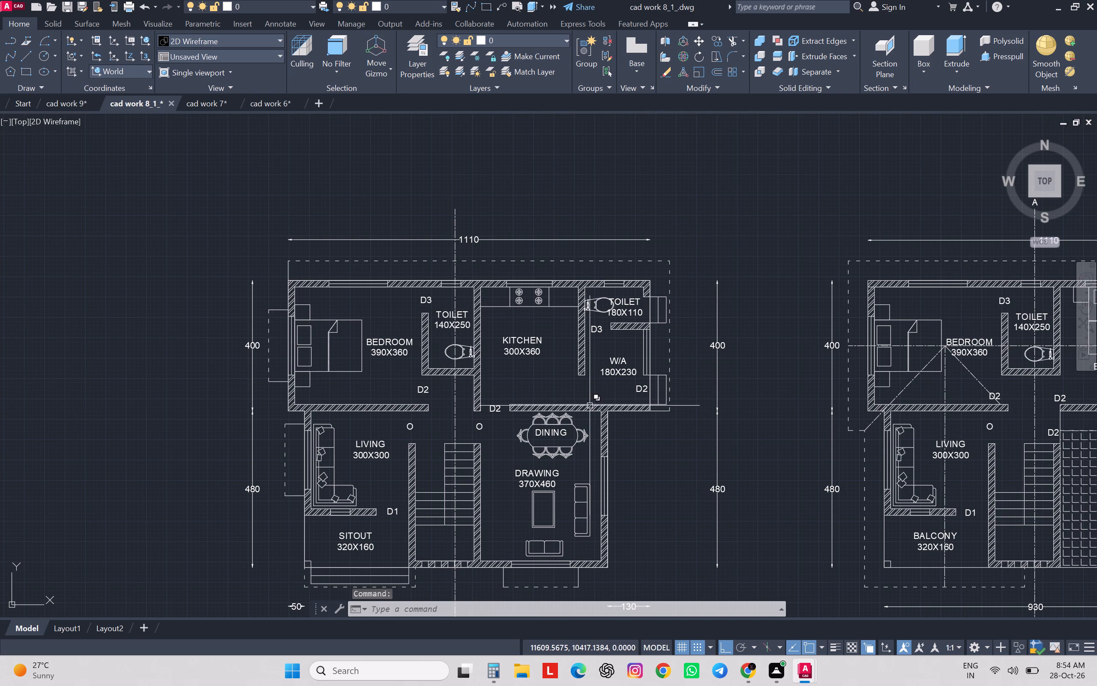
middle_drag(444, 471, 532, 409)
click(441, 427)
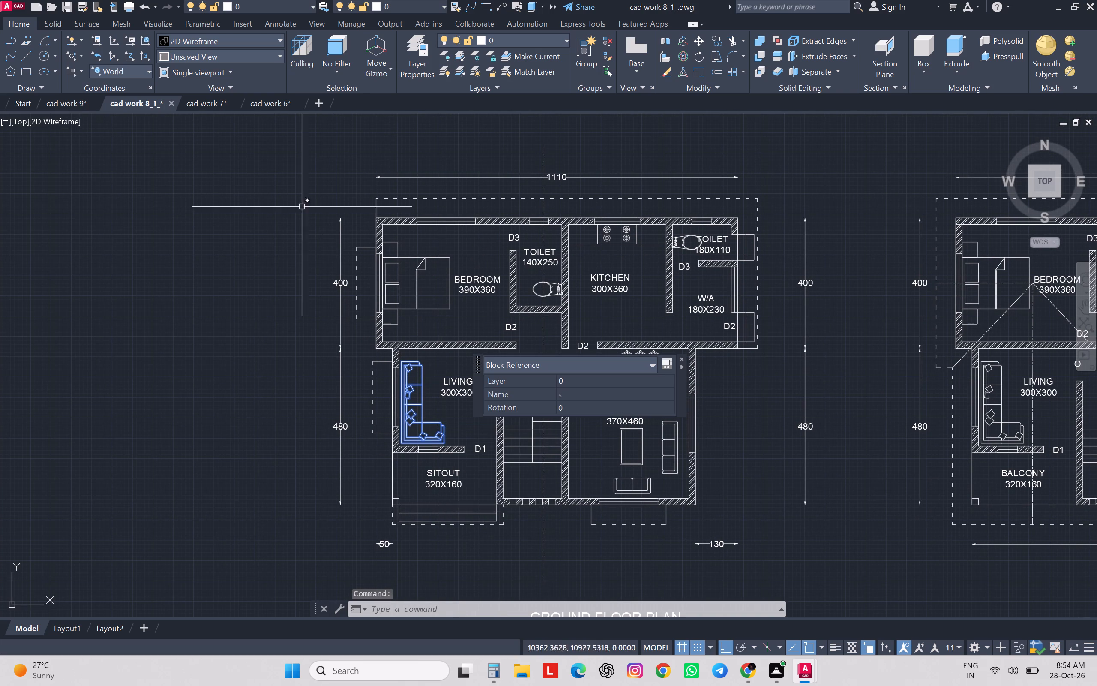
click(63, 108)
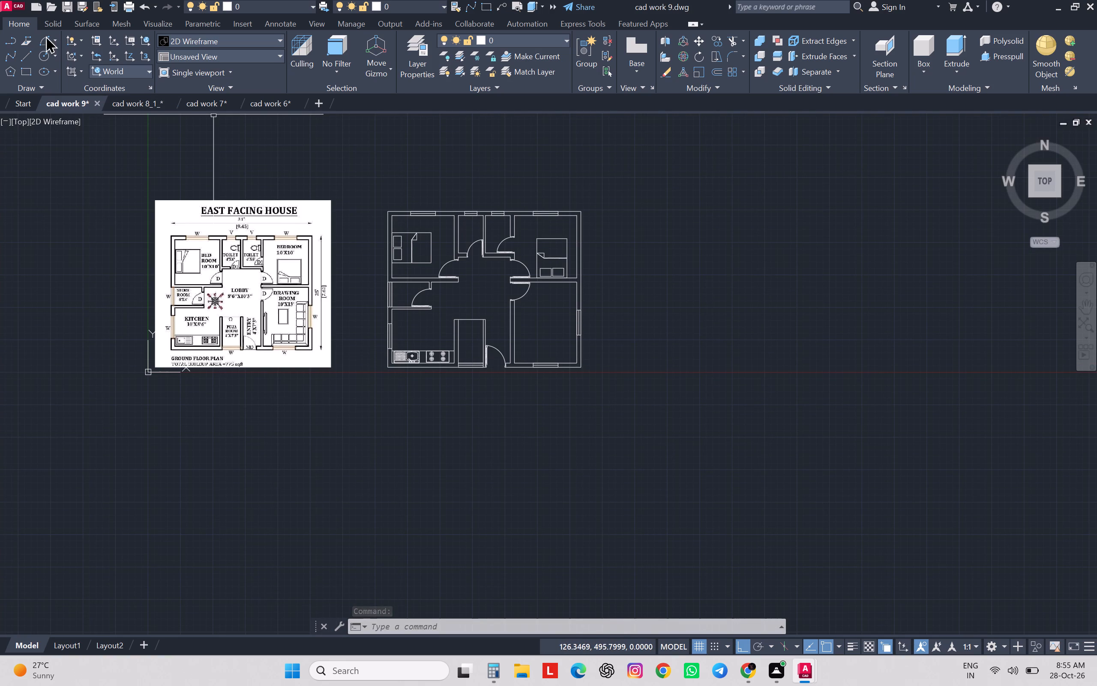
Open the drawing sofas-plan-view-01-cad-blocks-dwg from the Documents folder.
click(12, 4)
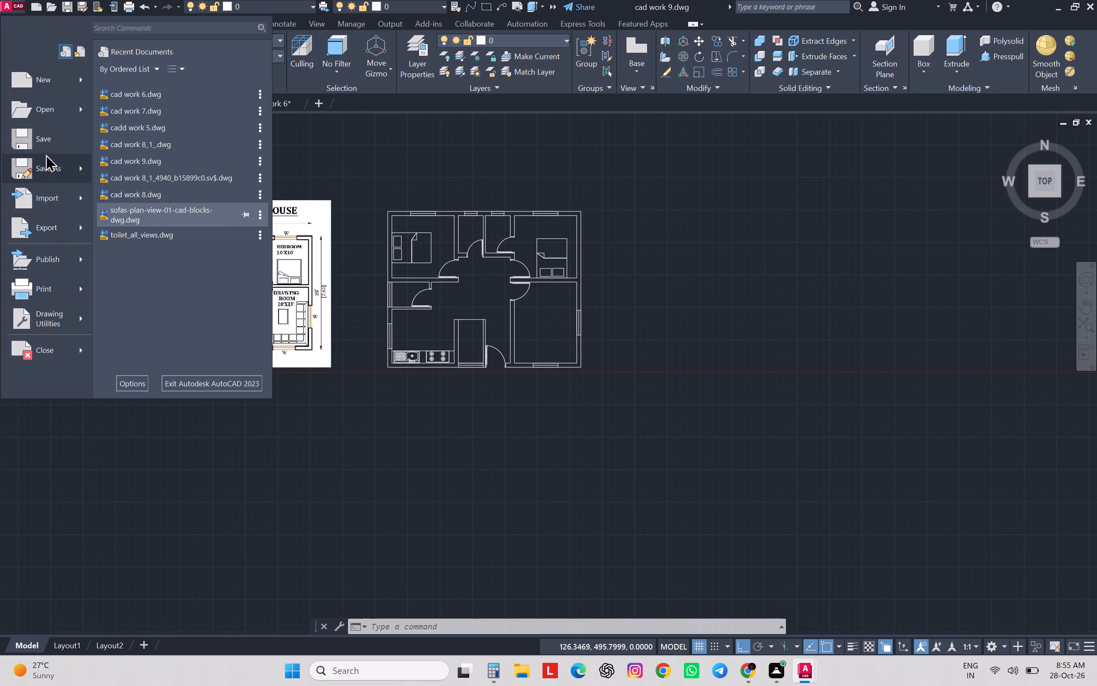
click(52, 120)
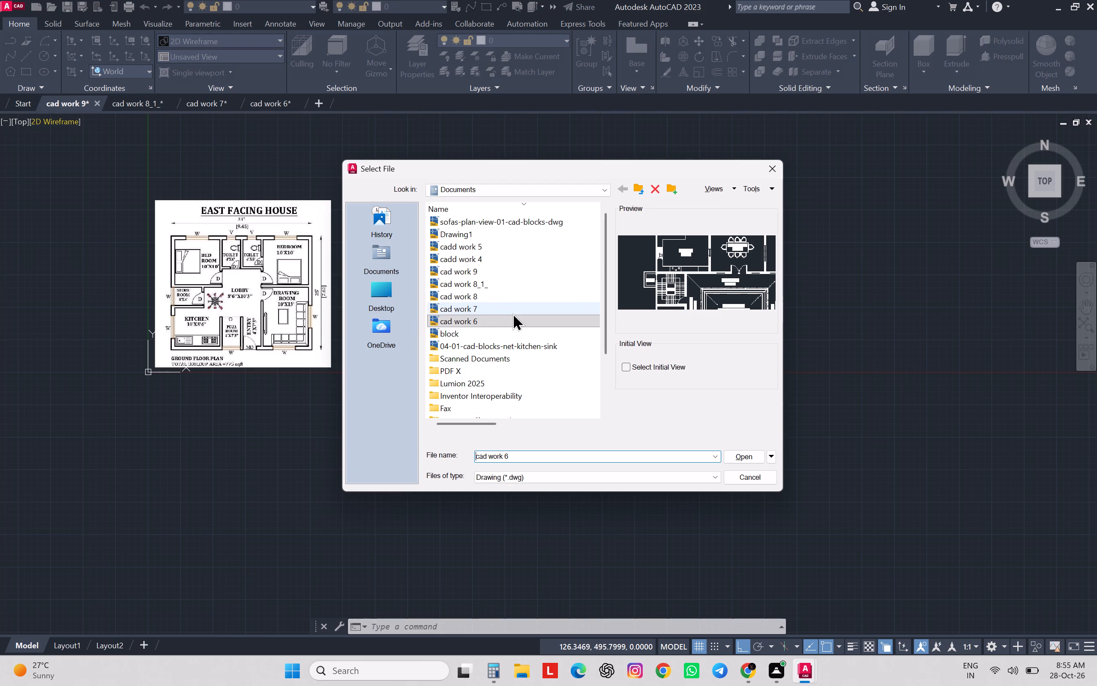
scroll(513, 313, down, 4)
scroll(513, 313, up, 4)
click(502, 224)
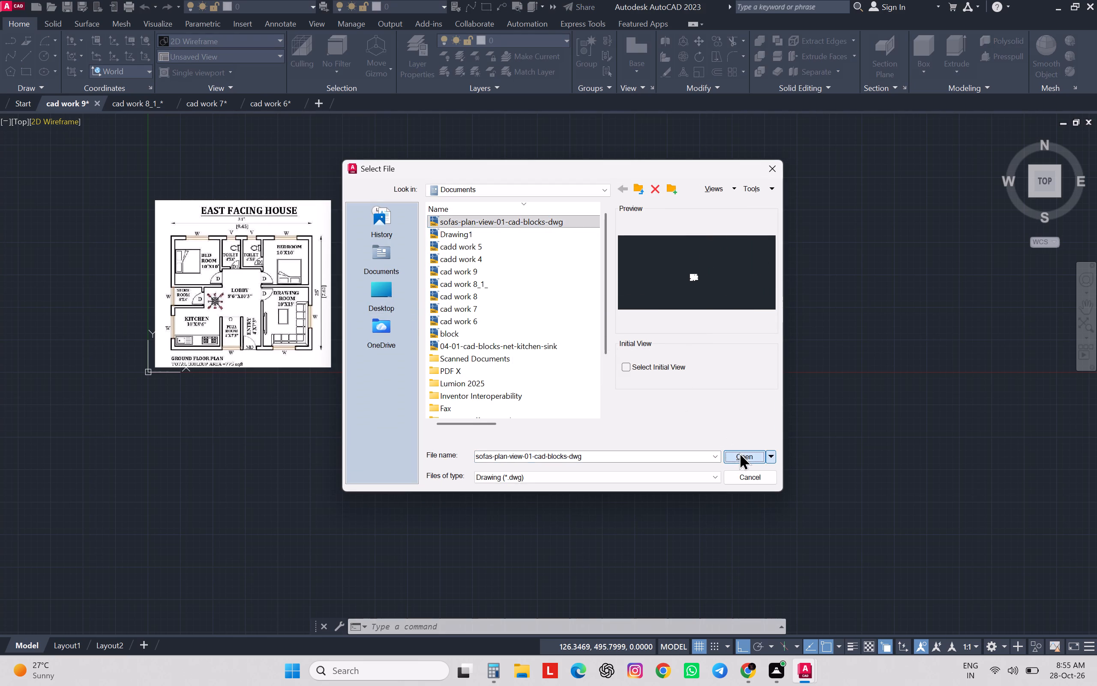
click(739, 452)
Copy the L-shaped corner sofa block with cushions and paste it into cad work 9, in the open space east of the drawing room.
scroll(567, 424, up, 3)
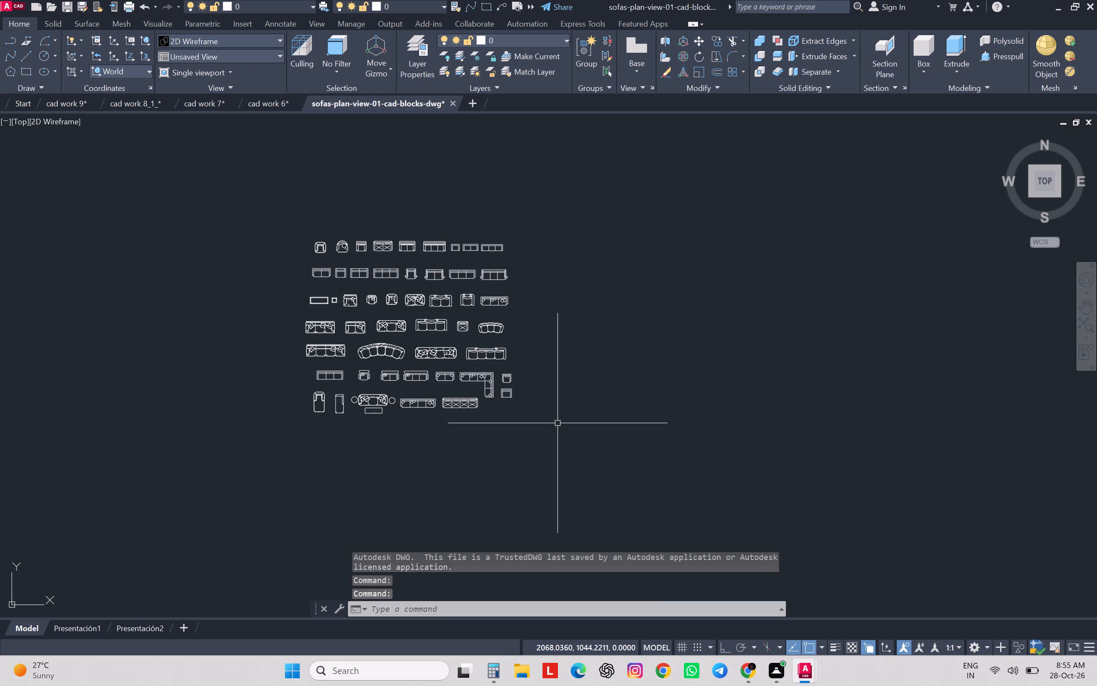
scroll(559, 420, up, 1)
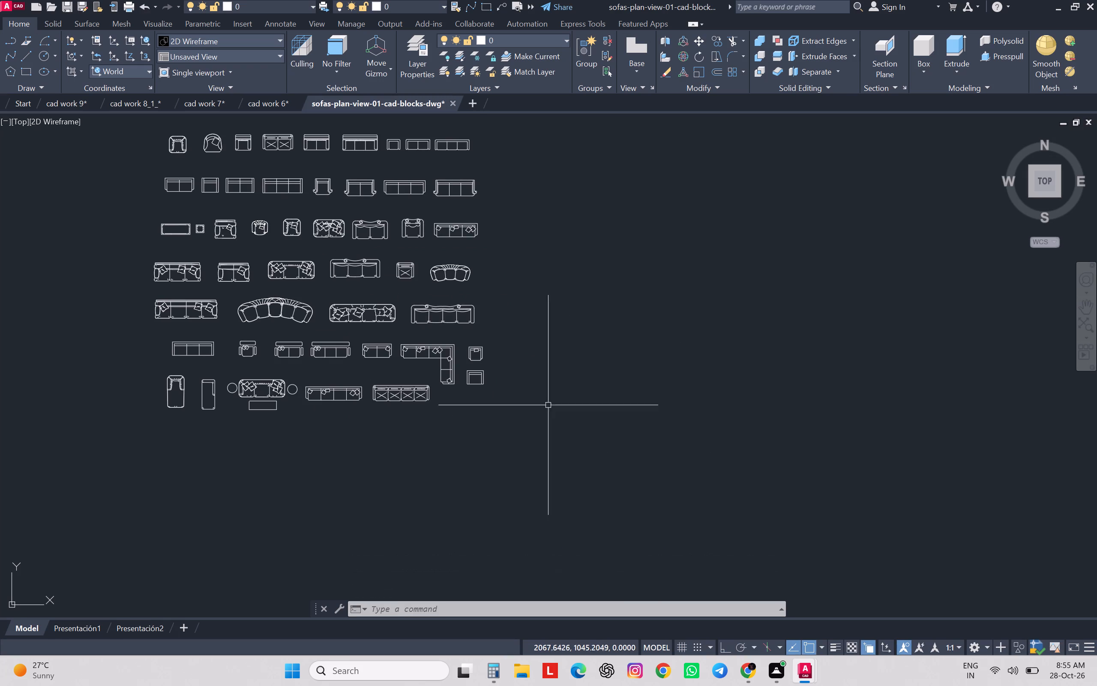
scroll(457, 335, up, 1)
click(452, 345)
click(445, 352)
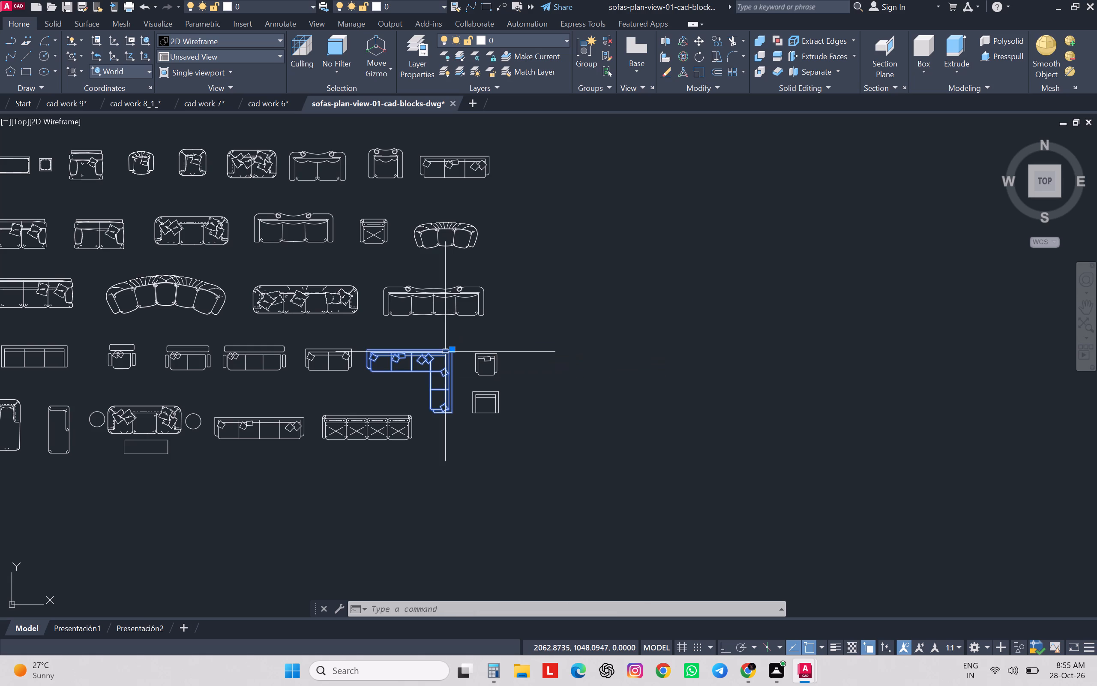
key(ctrl+c)
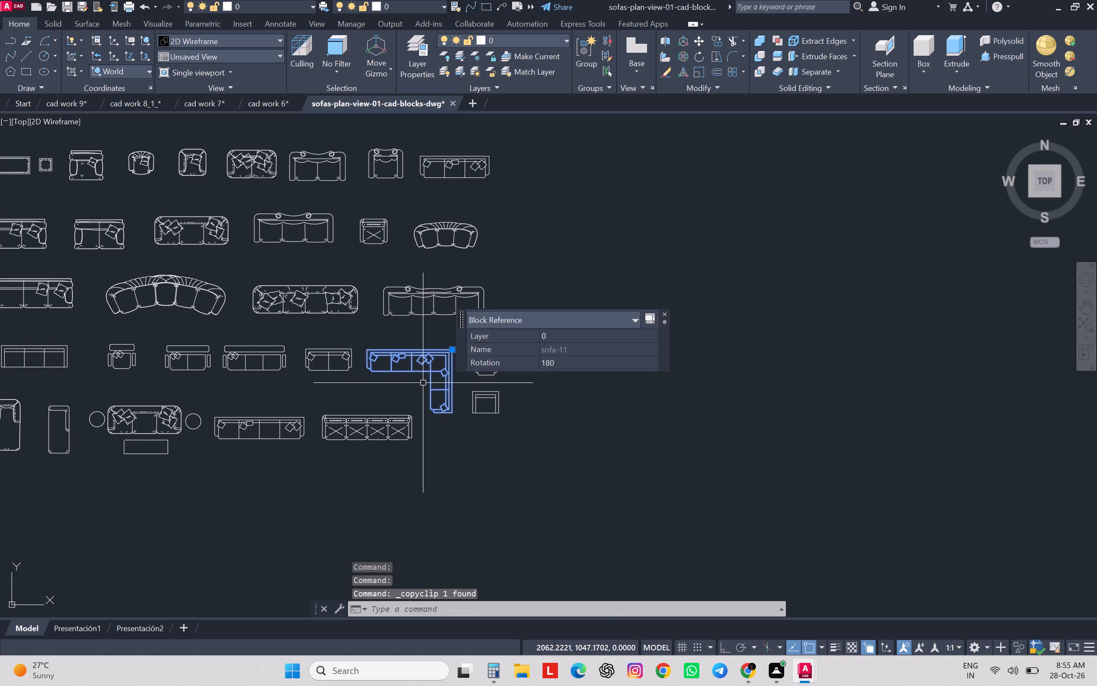
click(63, 107)
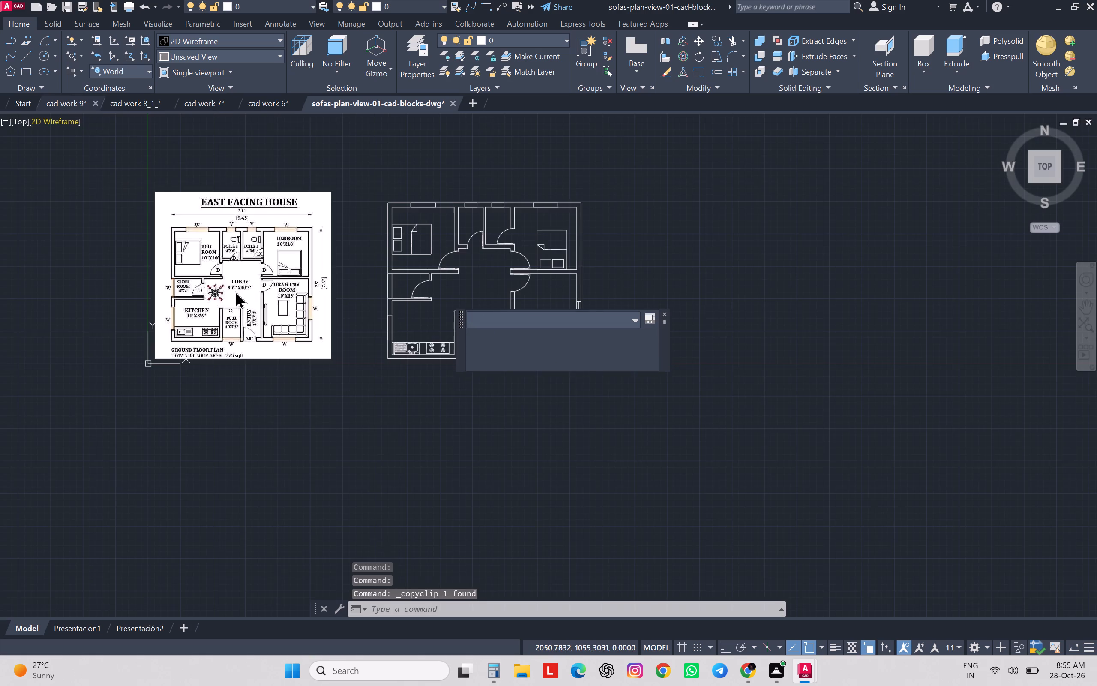
key(ctrl+v)
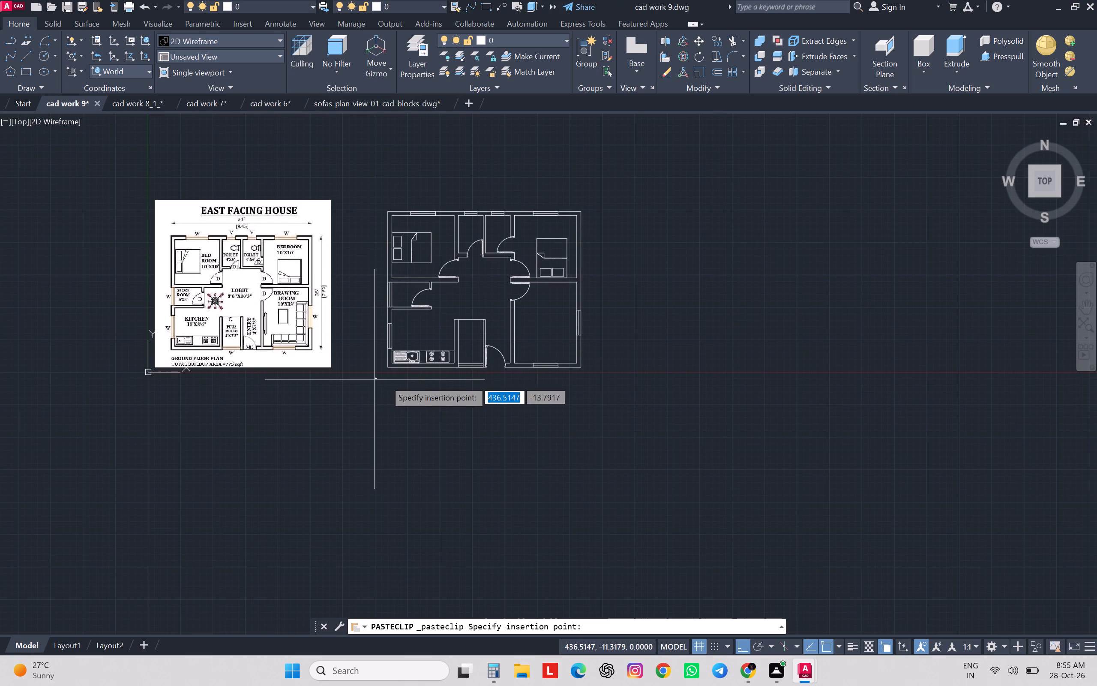
click(660, 343)
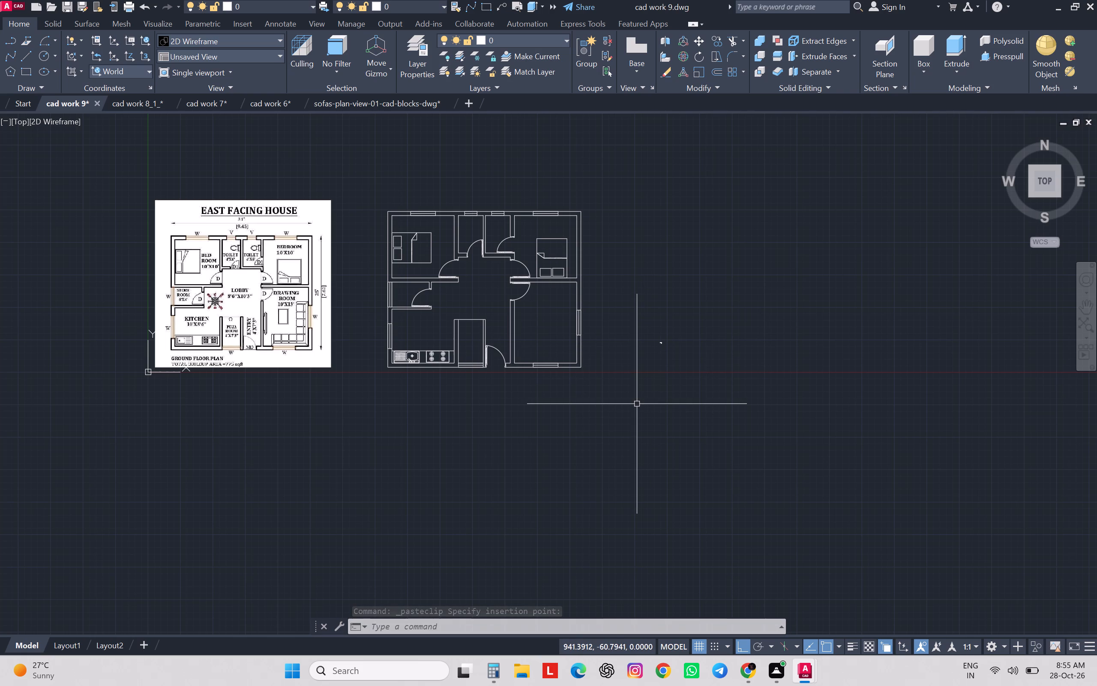
Measure from the west end of the drawing room's south window to the room's inner southeast corner.
text(da)
key(space)
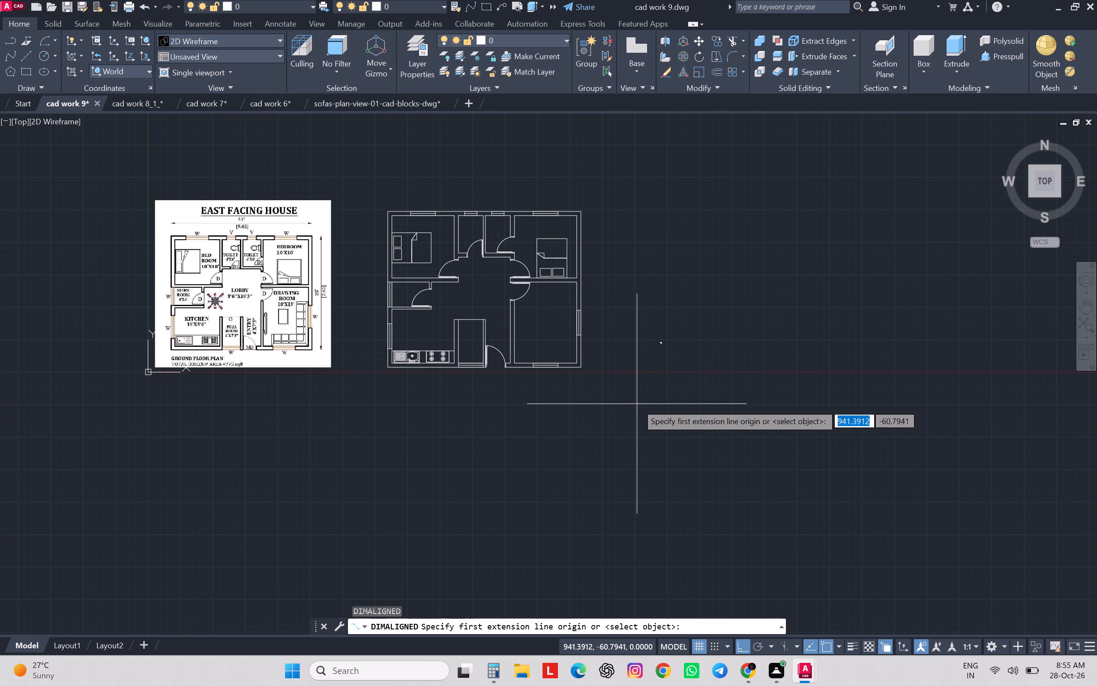
scroll(529, 361, up, 3)
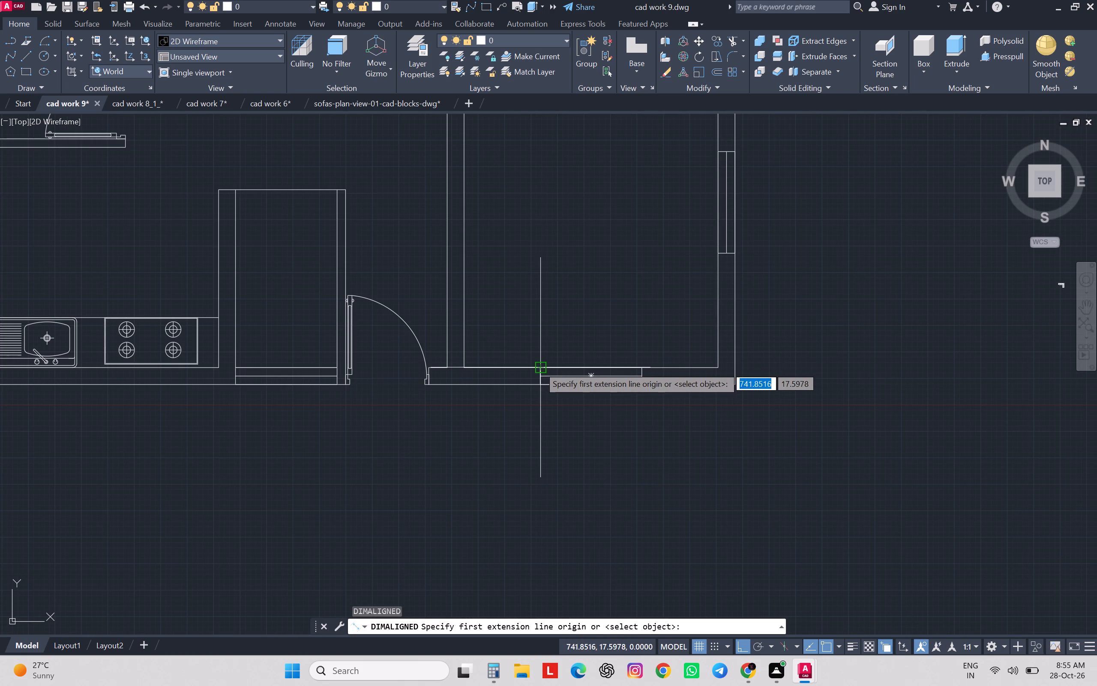
click(539, 367)
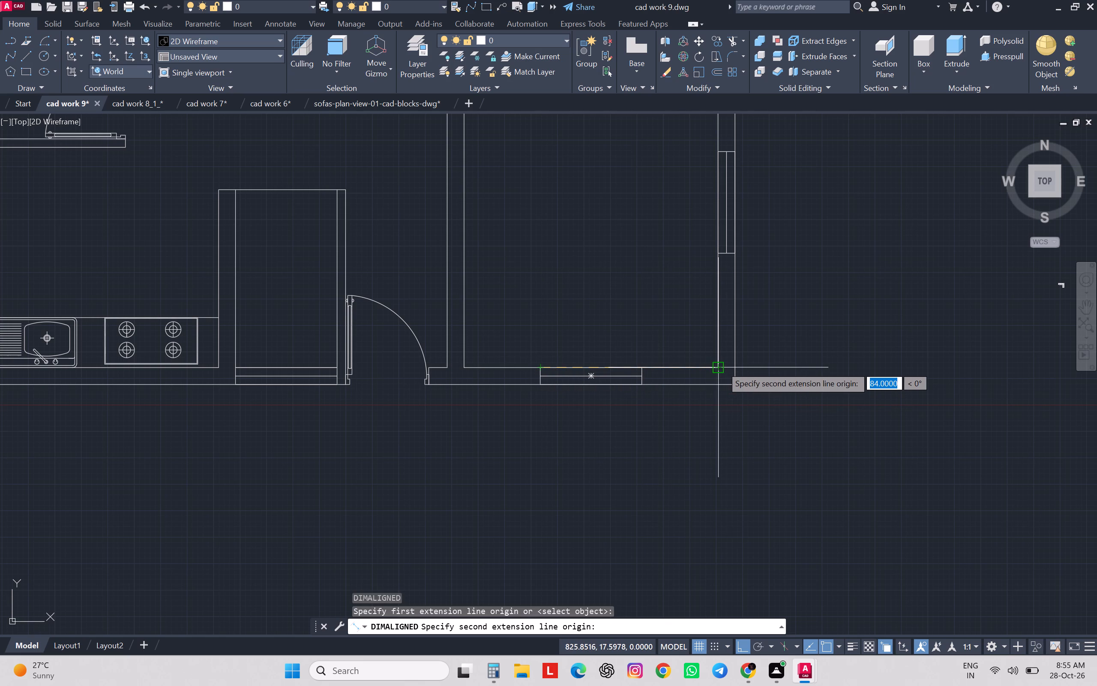
click(722, 366)
key(Escape)
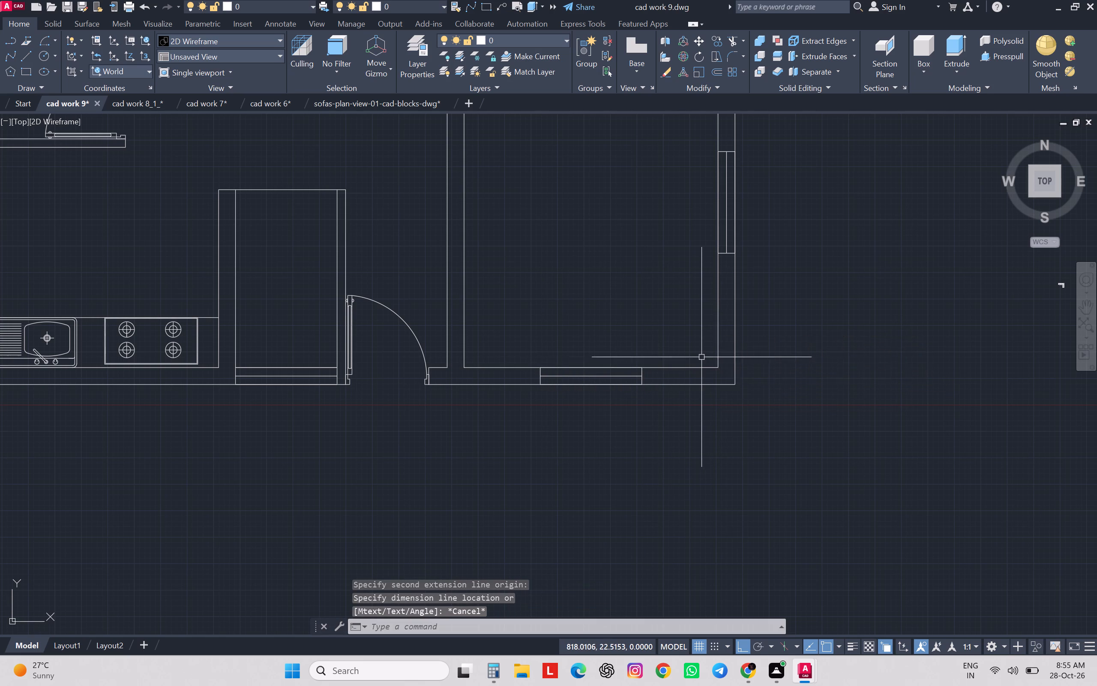
Measure the length of the pasted corner sofa's long outer side.
scroll(701, 357, down, 3)
middle_drag(720, 352, 595, 361)
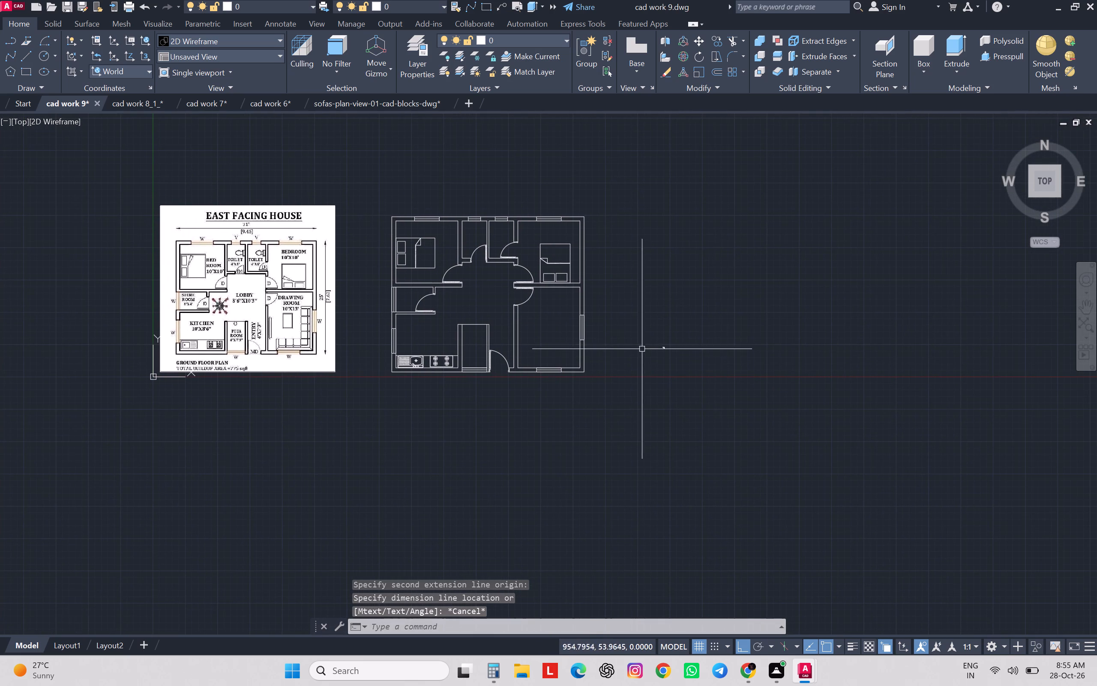
scroll(663, 352, up, 6)
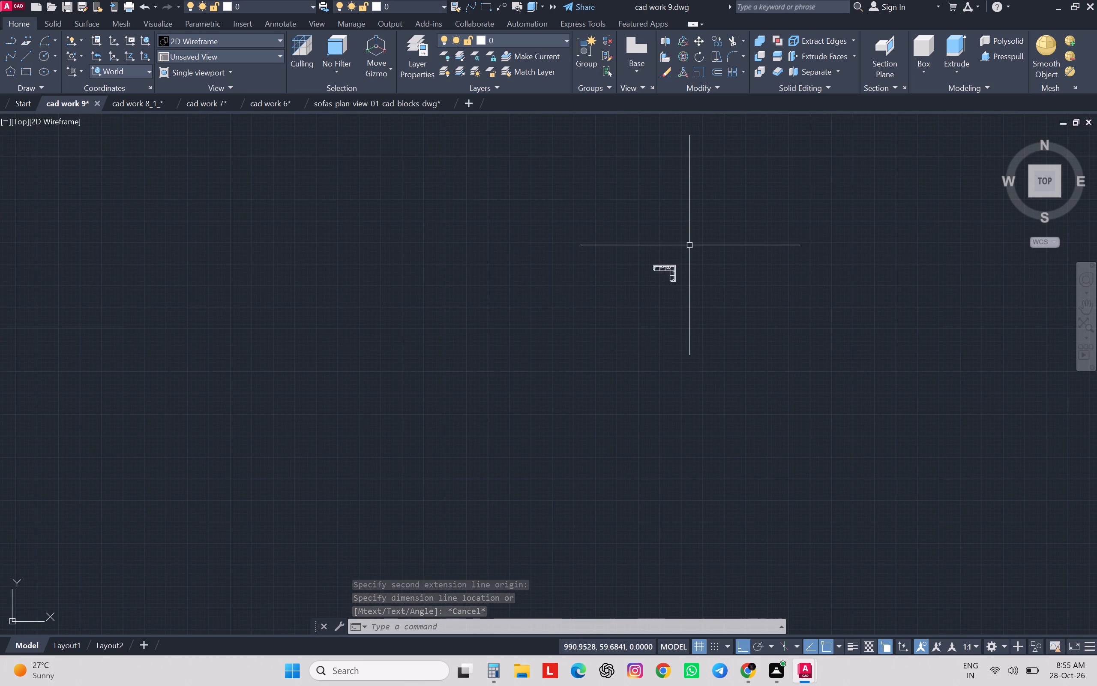
scroll(689, 245, up, 3)
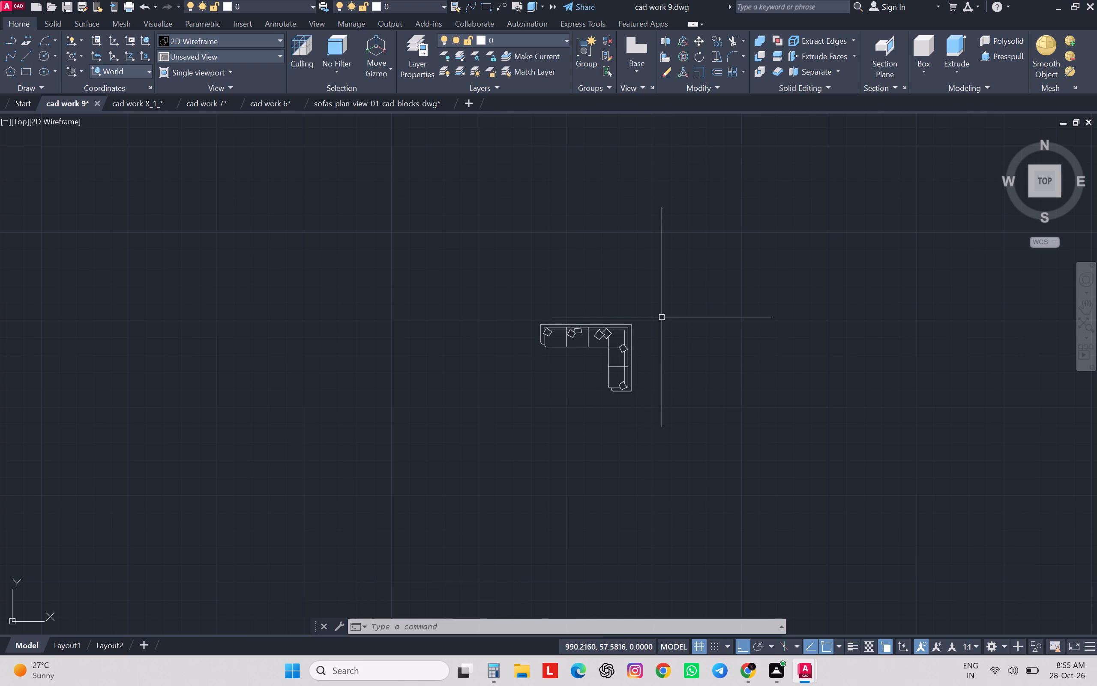
scroll(635, 320, up, 1)
text(da)
key(space)
scroll(580, 326, up, 2)
scroll(580, 326, down, 1)
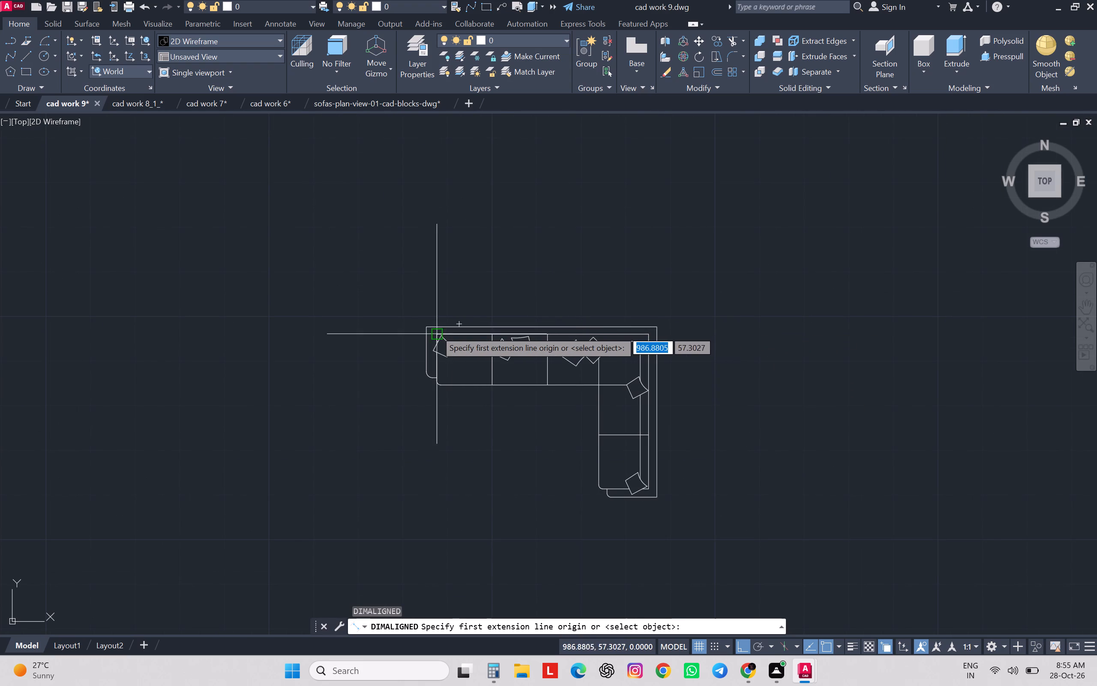
click(429, 327)
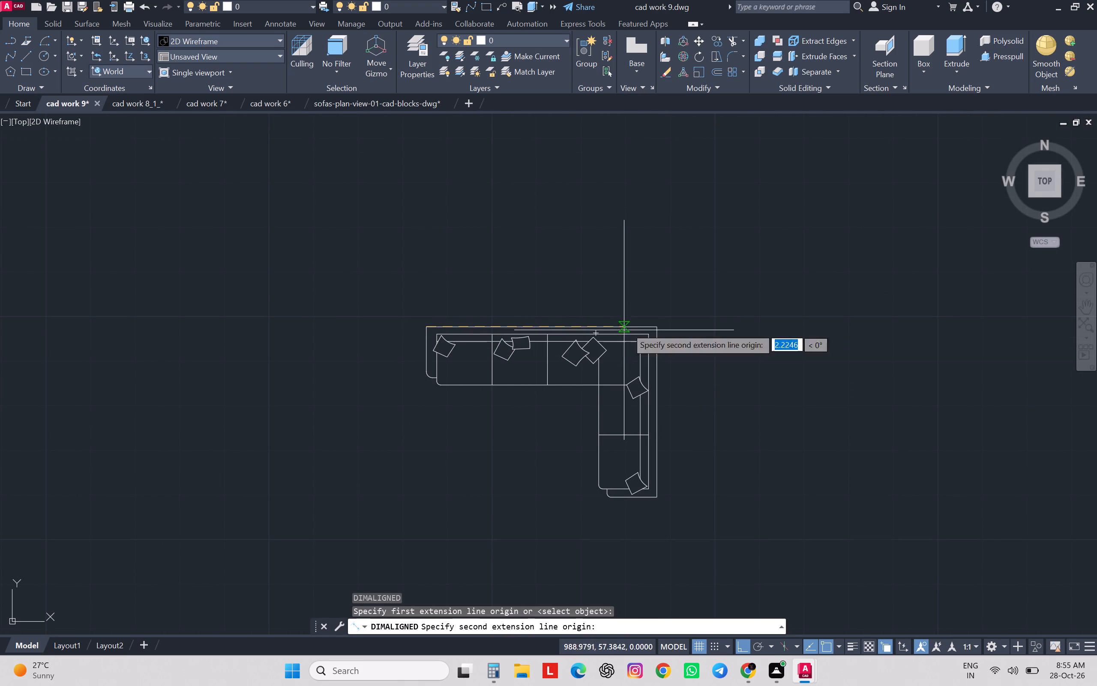
click(656, 329)
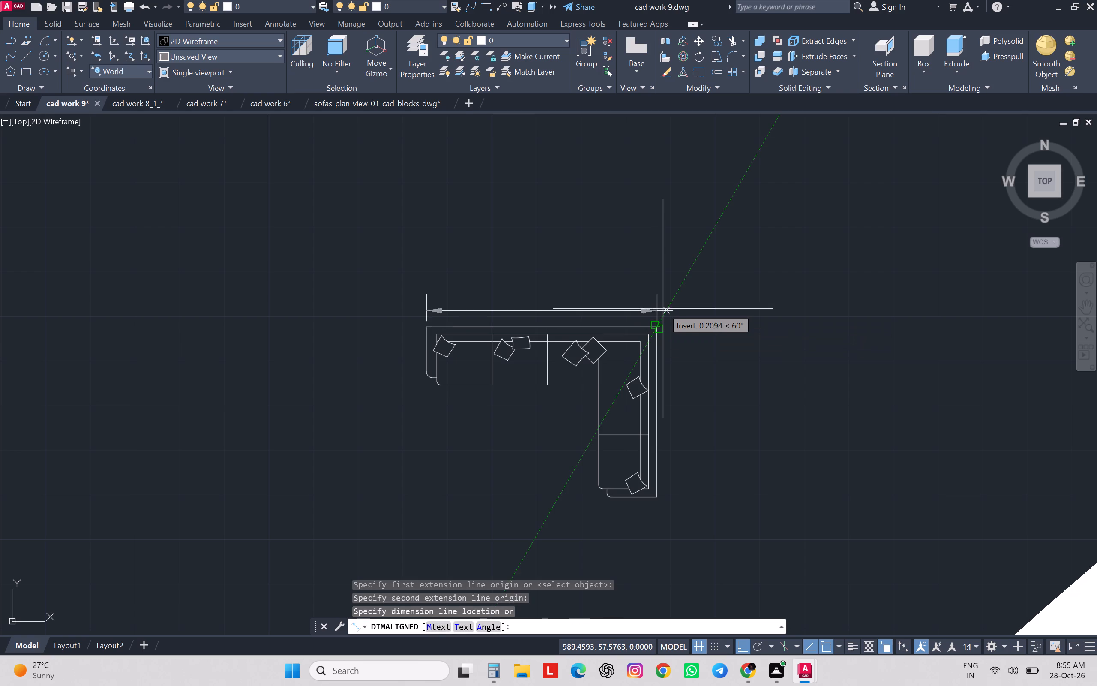
scroll(663, 307, down, 8)
scroll(662, 305, up, 5)
key(Escape)
Scale the corner sofa by reference from its outer northeast corner, with reference length 2.58 and new length 84.
click(661, 305)
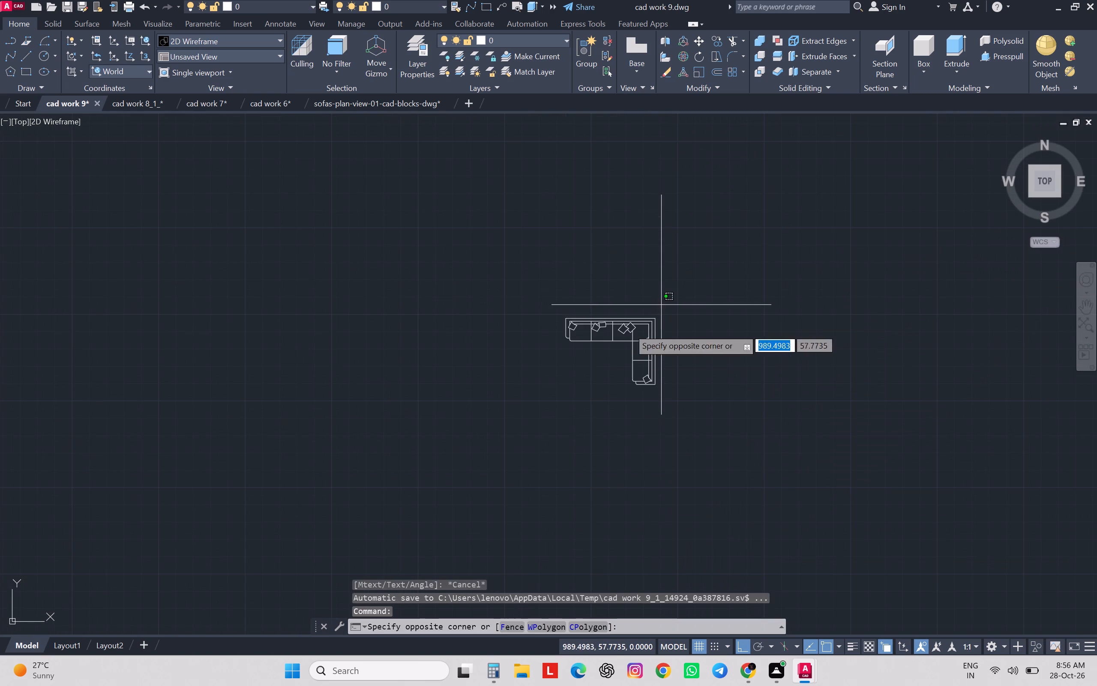
click(524, 384)
text(sc)
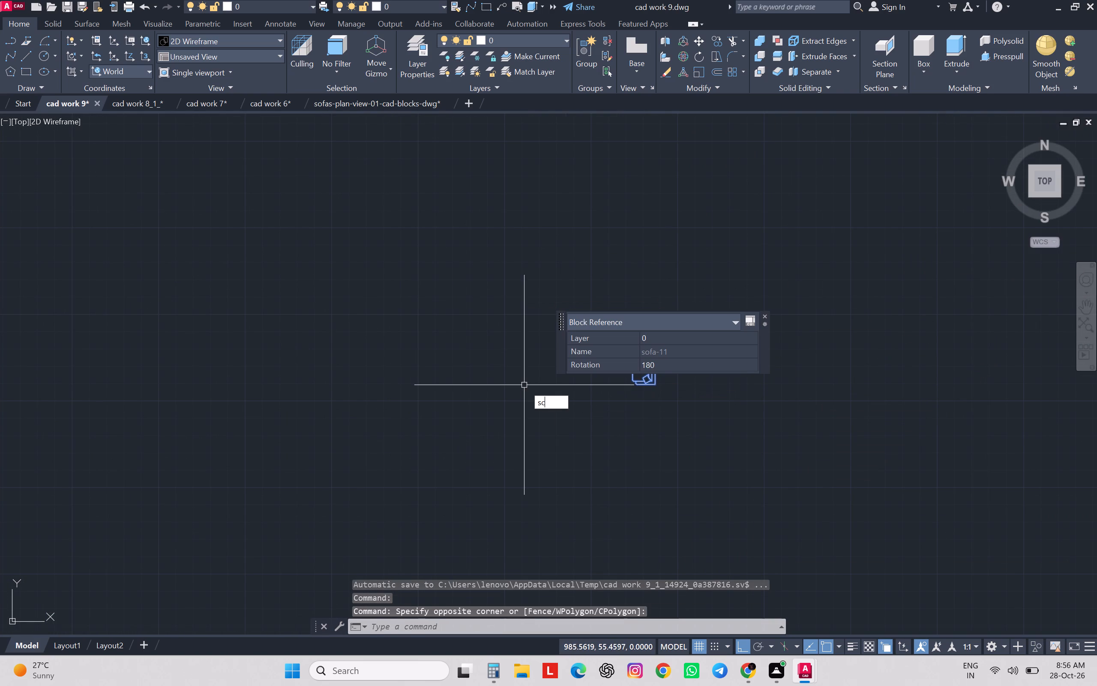
key(space)
click(655, 319)
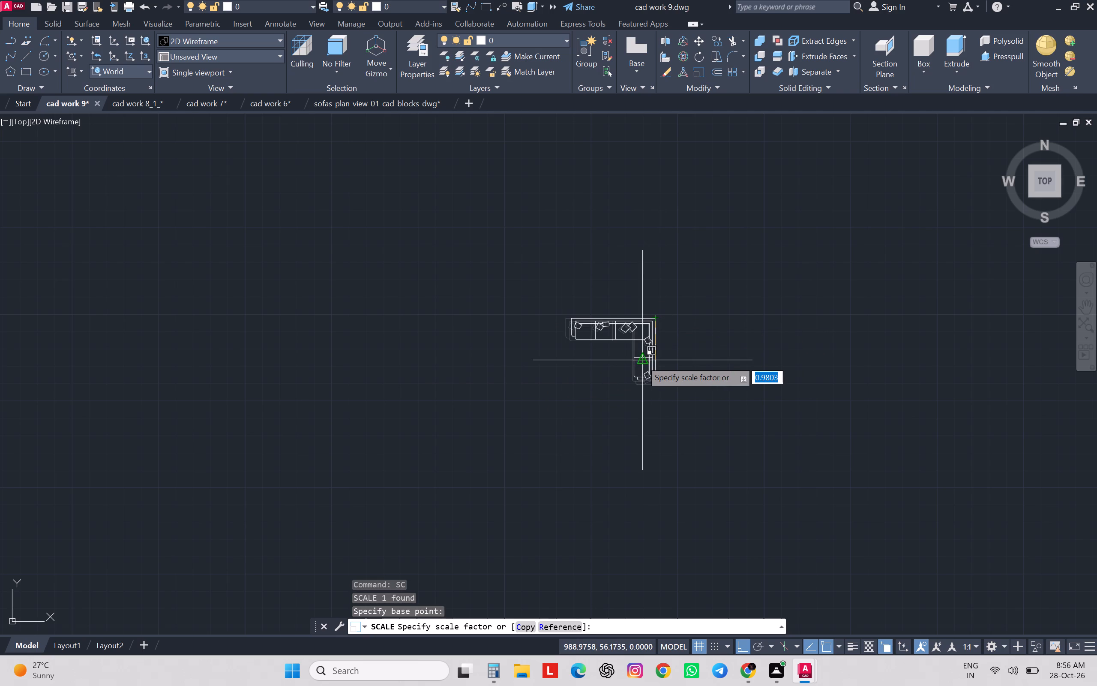
key(r)
key(Return)
text(2.58)
key(Return)
key(8)
key(4)
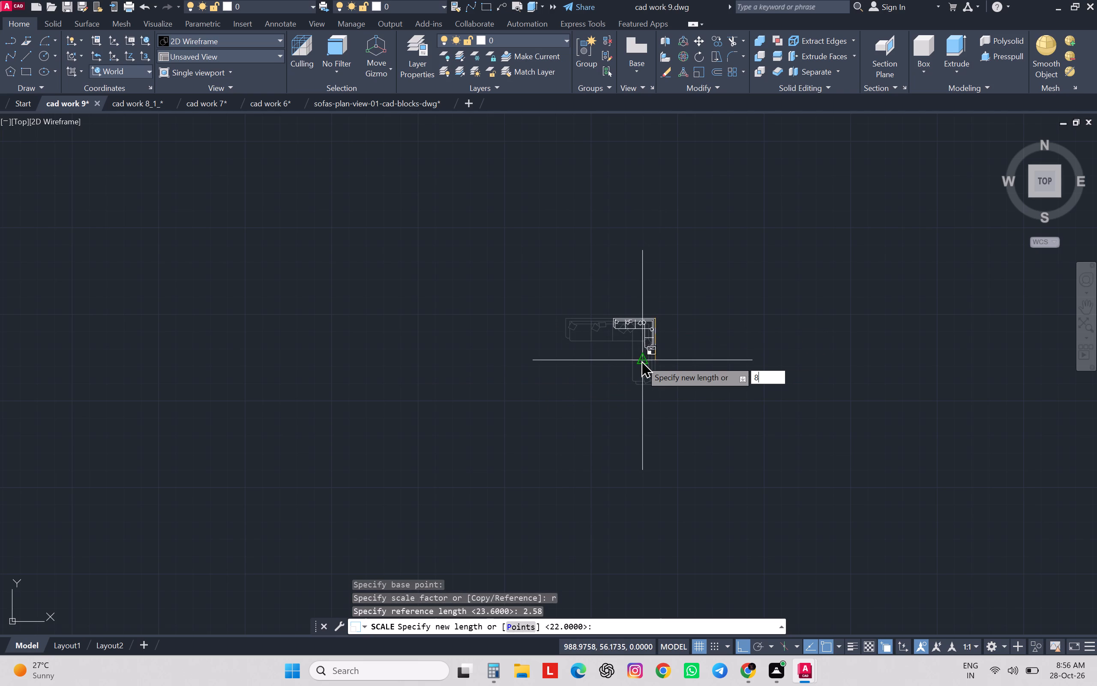
key(Return)
Rotate the corner sofa 90° clockwise so its long arm runs north-south on the east and its short arm lies on the south.
scroll(641, 360, down, 9)
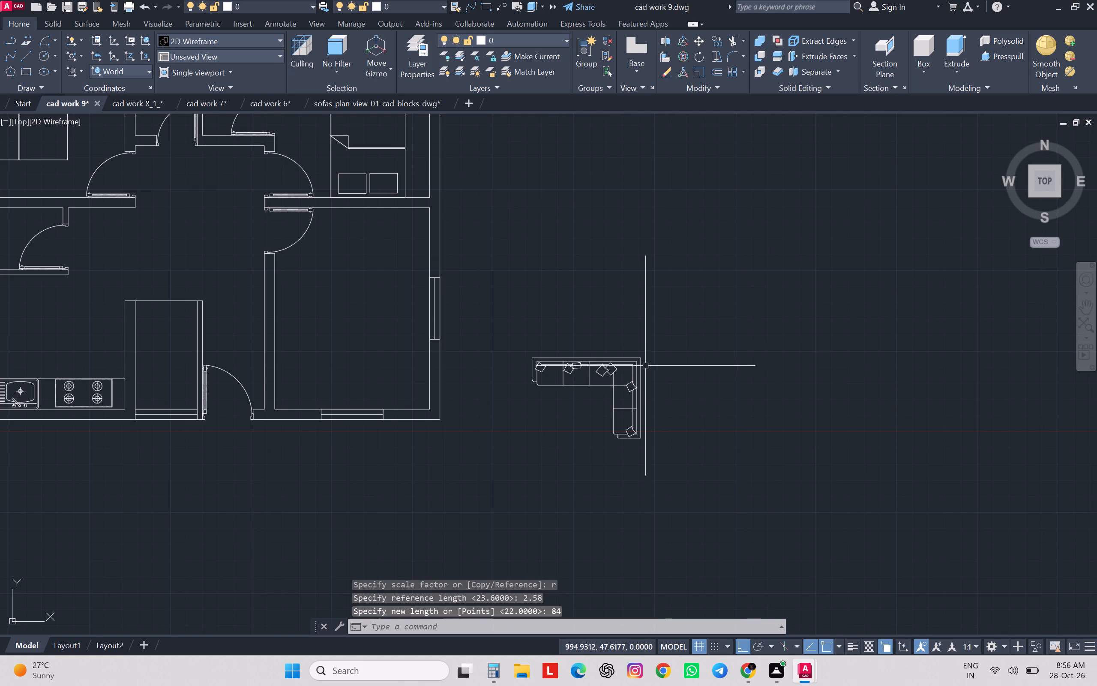
scroll(671, 404, down, 2)
drag(679, 317, 675, 316)
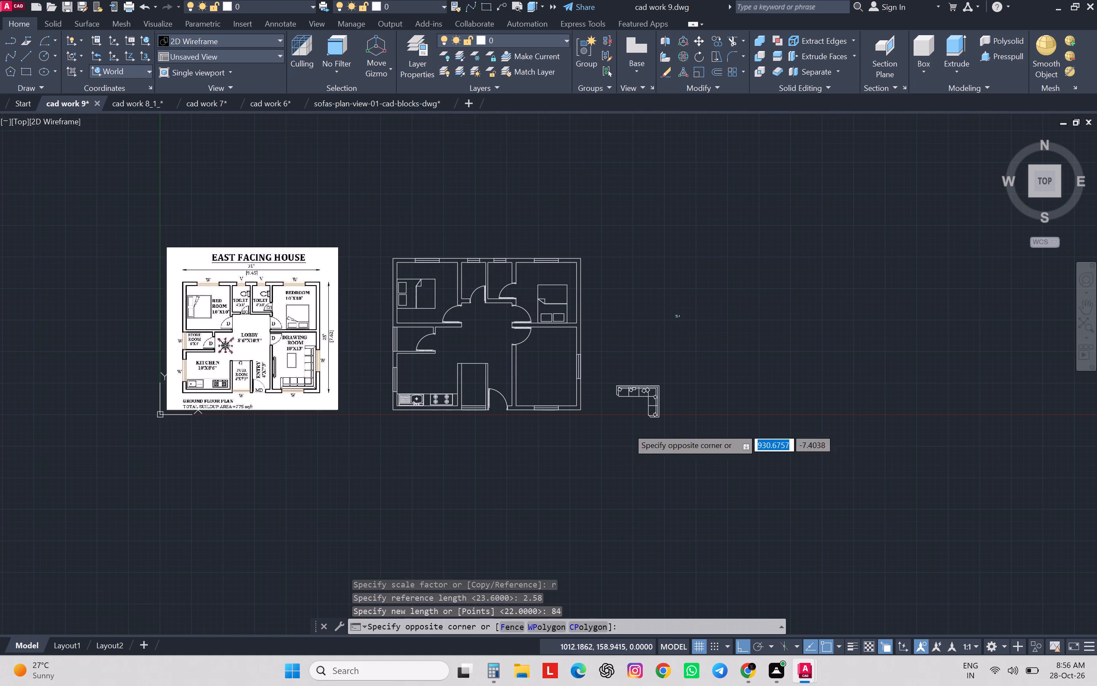
click(626, 427)
text(ro)
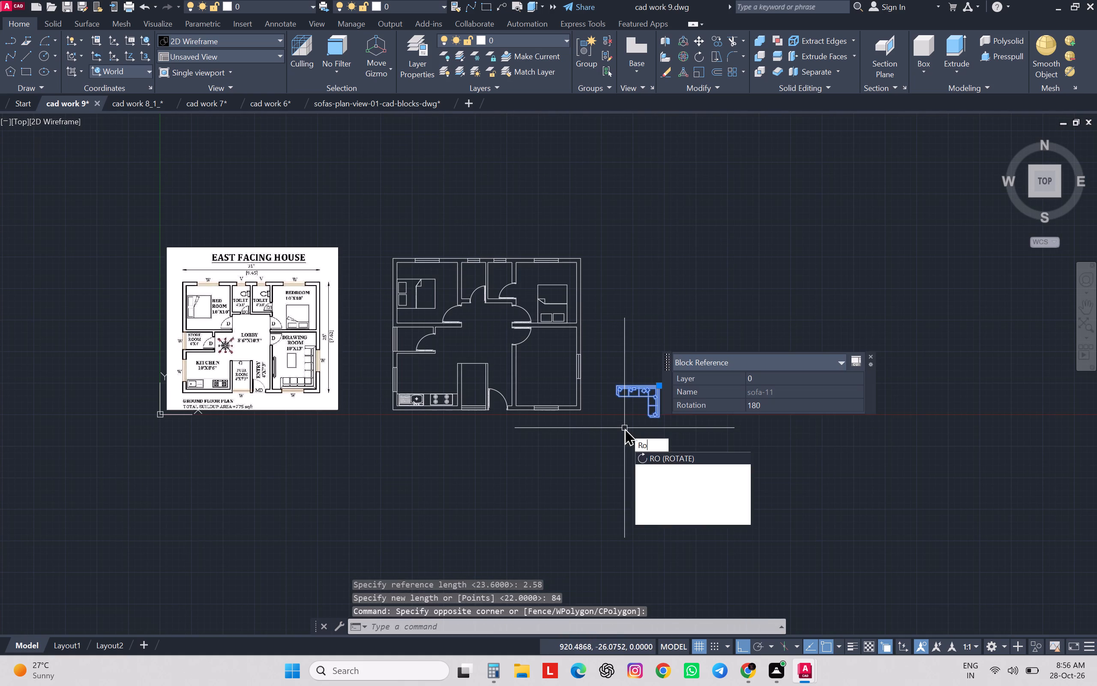
key(Return)
scroll(650, 415, up, 1)
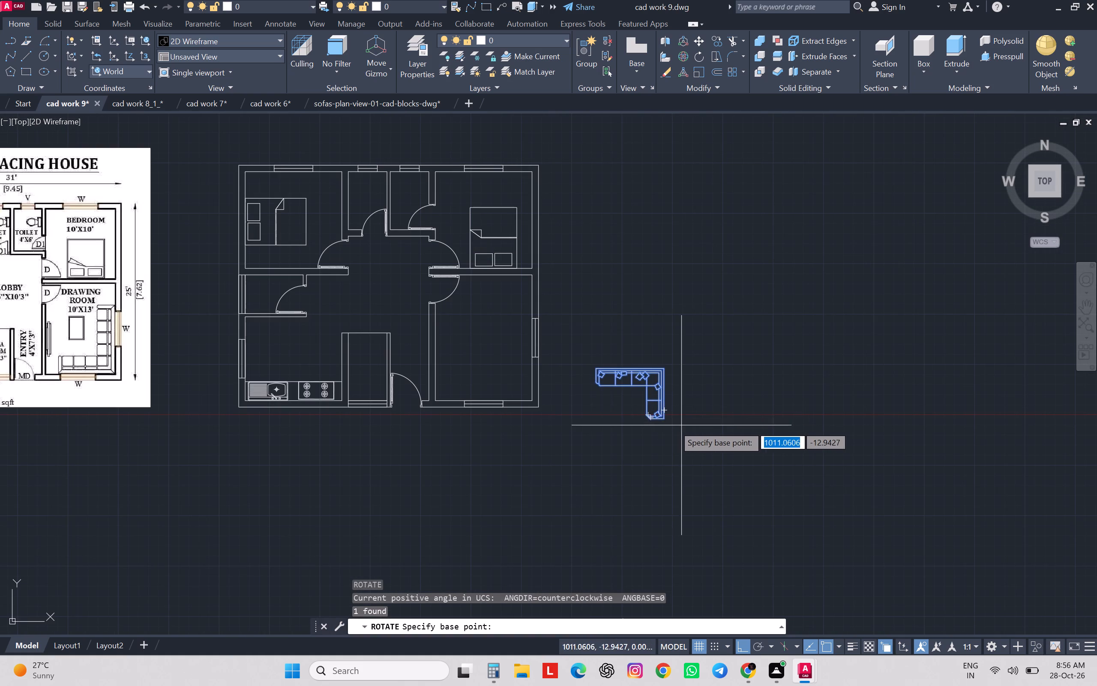
scroll(661, 413, up, 3)
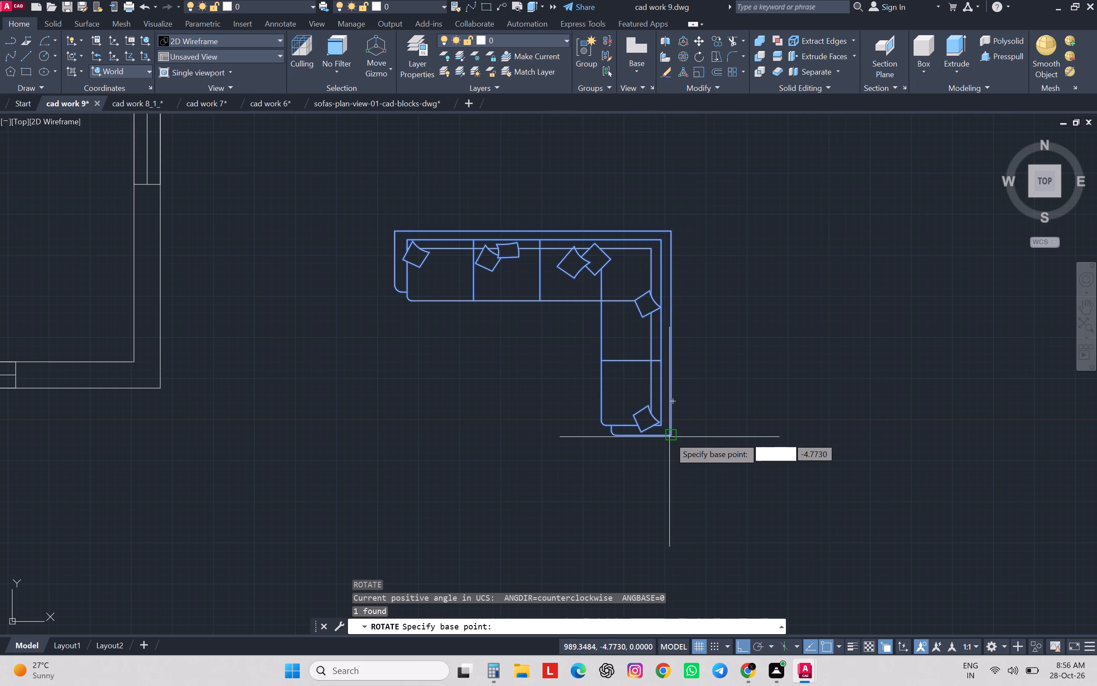
click(669, 437)
scroll(670, 425, down, 3)
scroll(567, 289, down, 3)
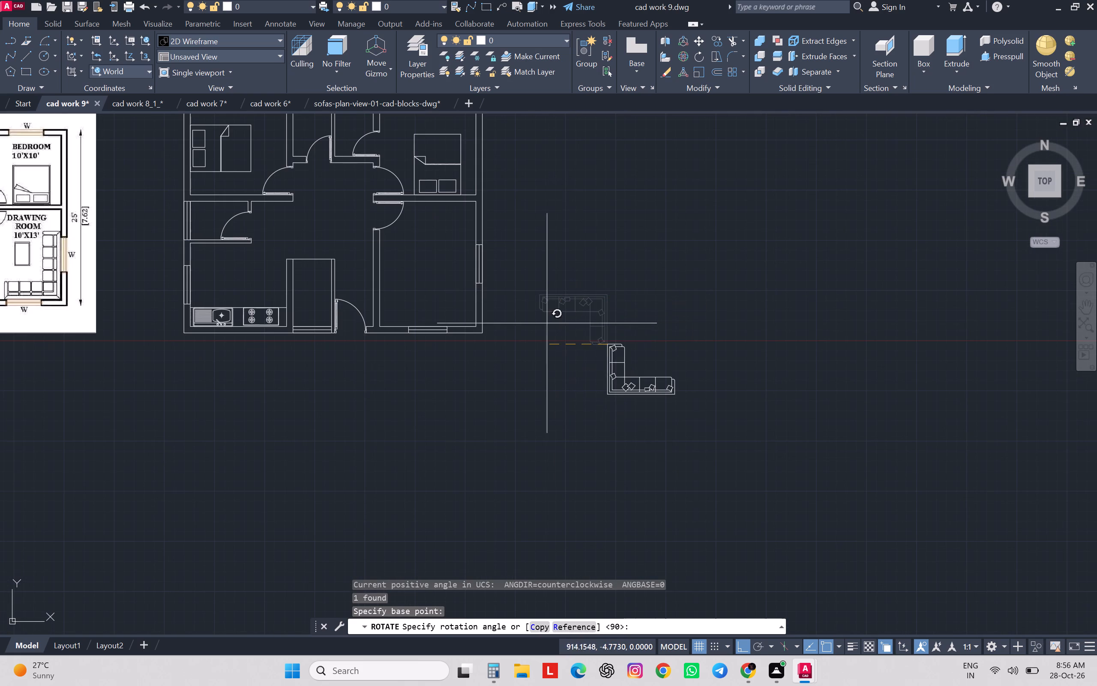
click(603, 479)
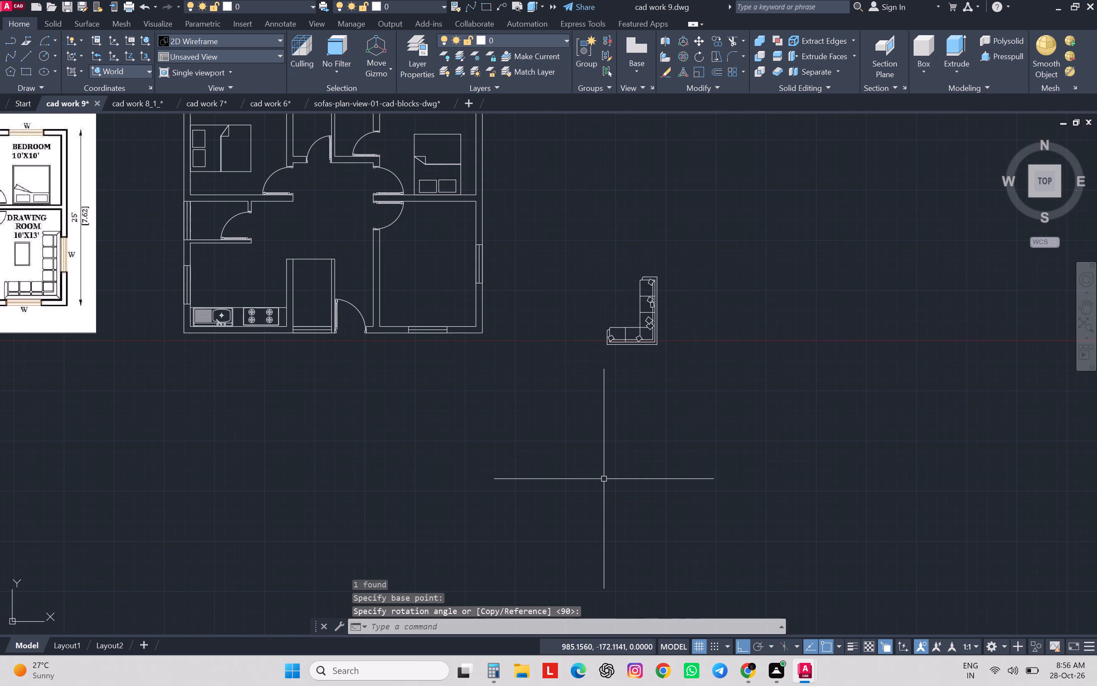
Move the corner sofa by its outer southeast corner onto the drawing room's inner southeast corner.
click(667, 302)
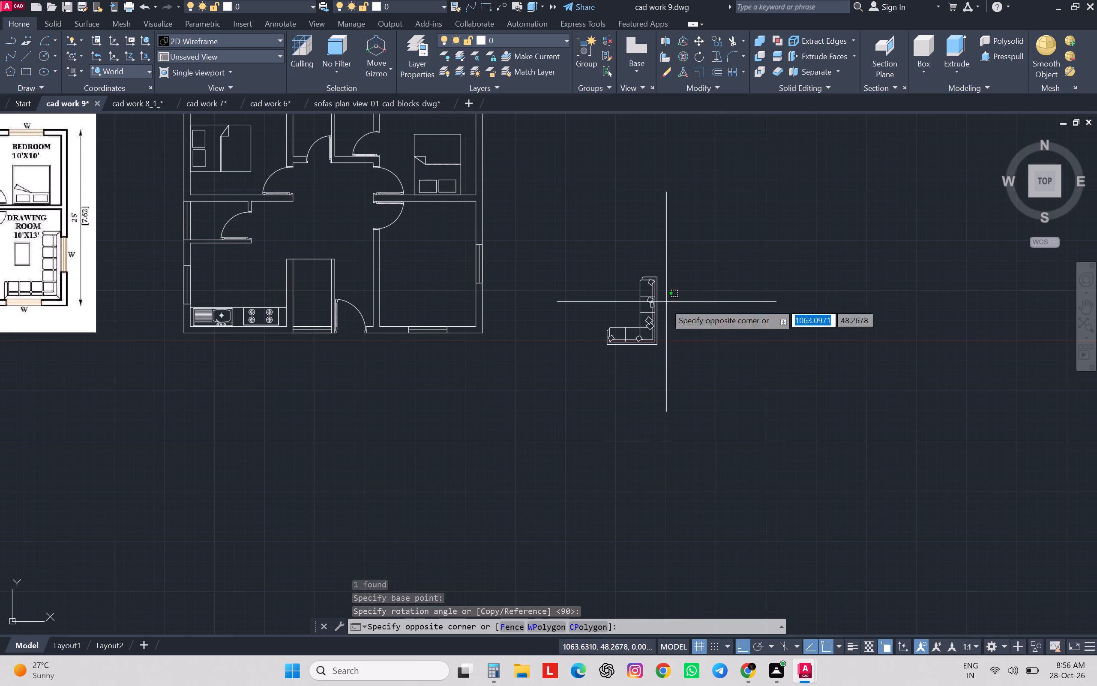
click(593, 408)
key(m)
key(Return)
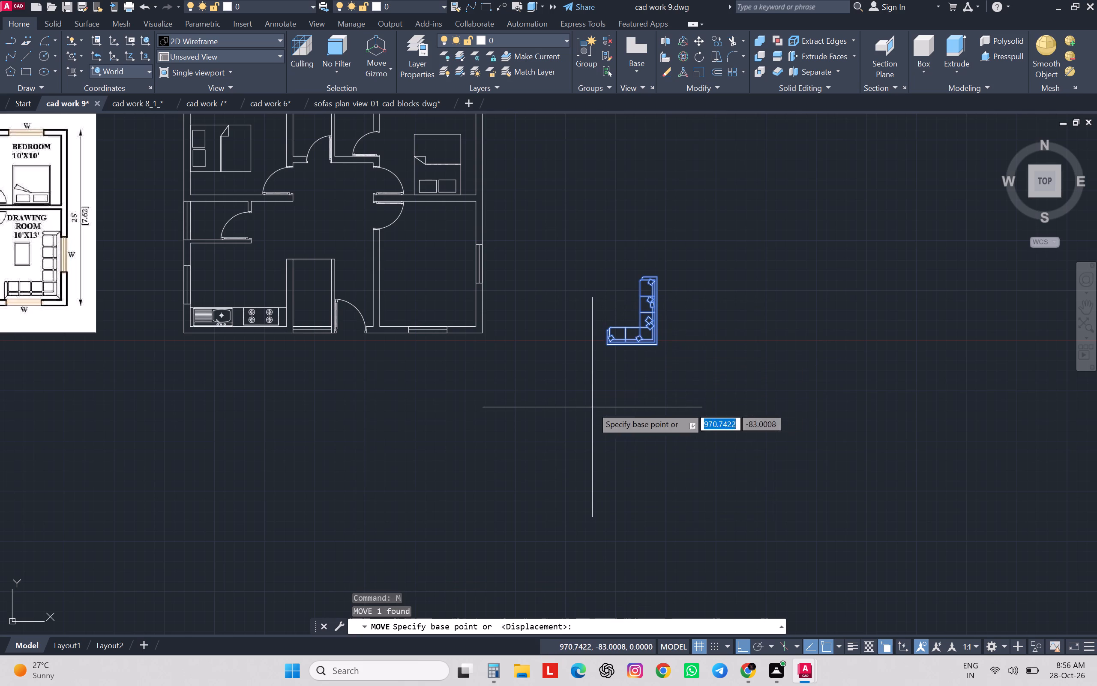
scroll(671, 336, up, 3)
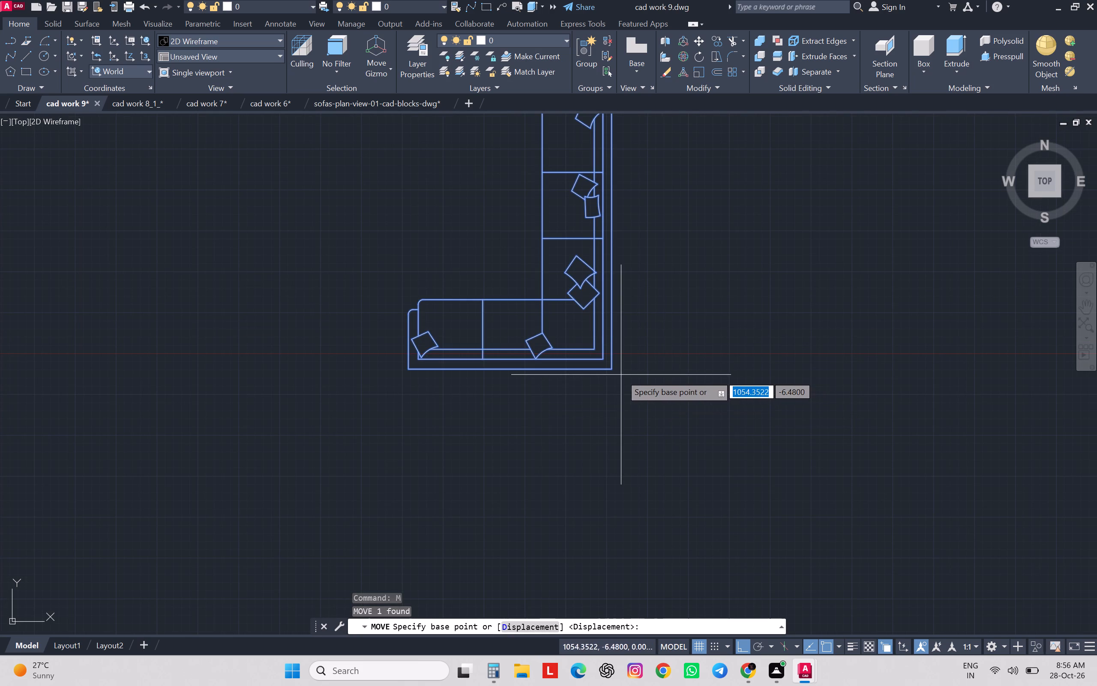
click(611, 372)
scroll(611, 372, down, 3)
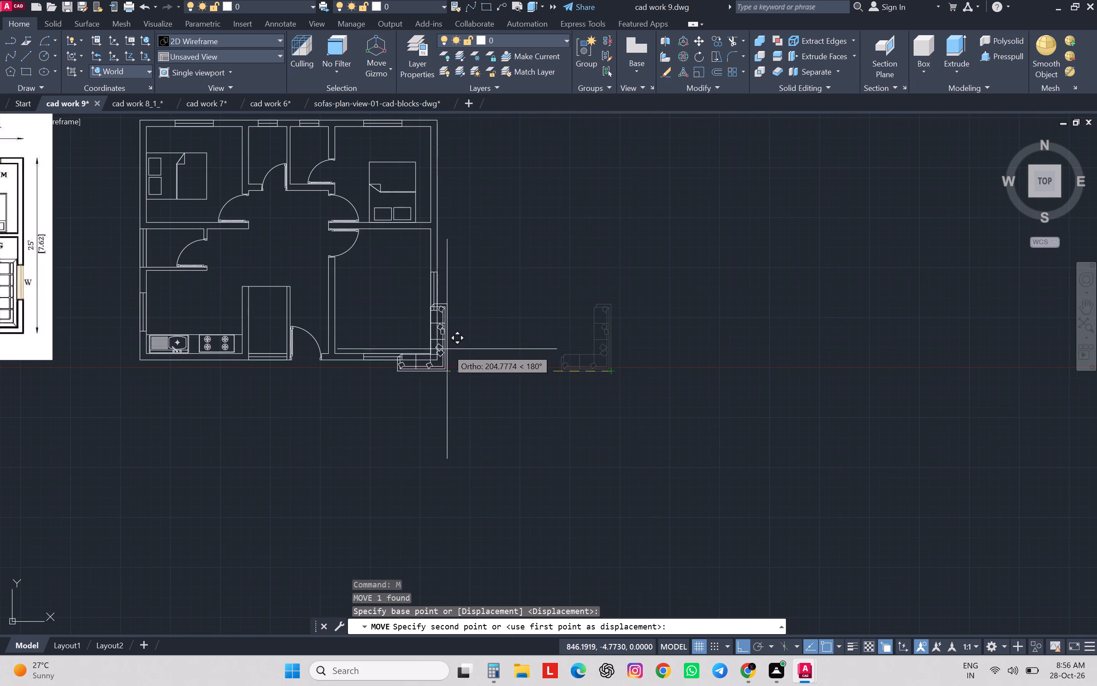
scroll(447, 349, up, 4)
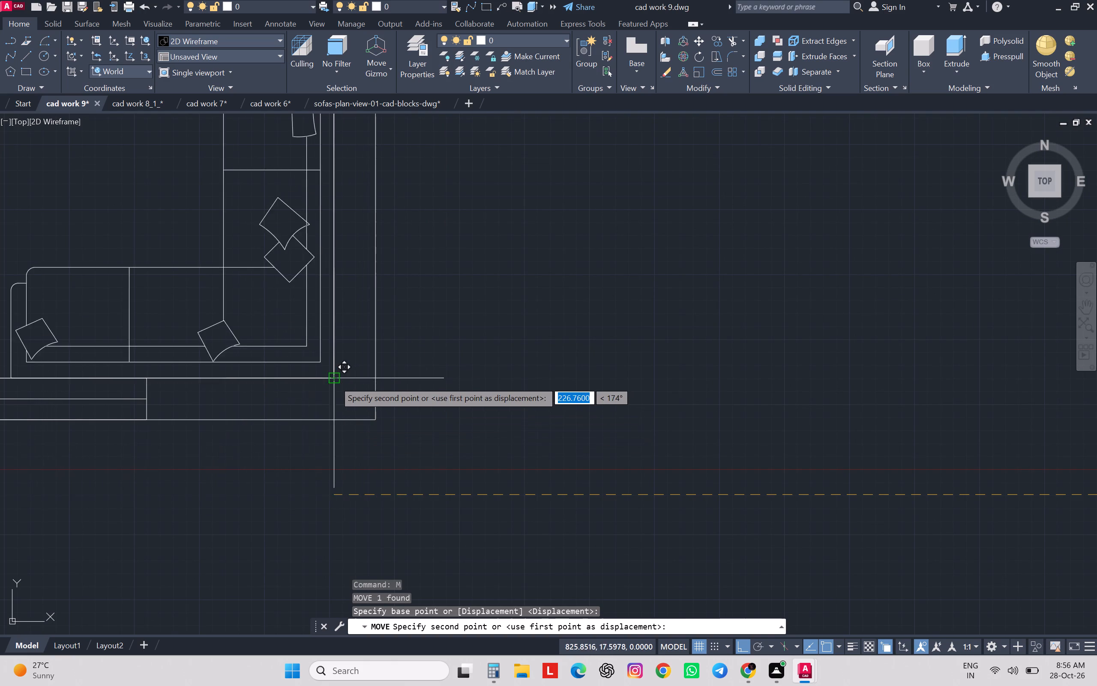
click(334, 381)
scroll(556, 427, down, 4)
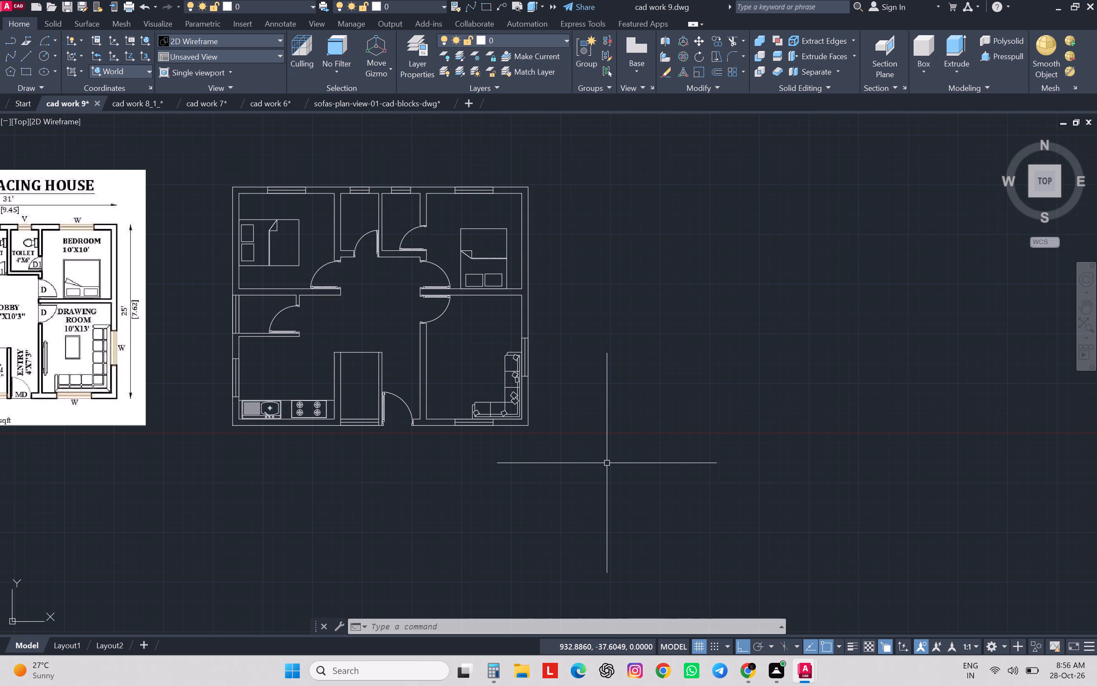
scroll(607, 463, down, 1)
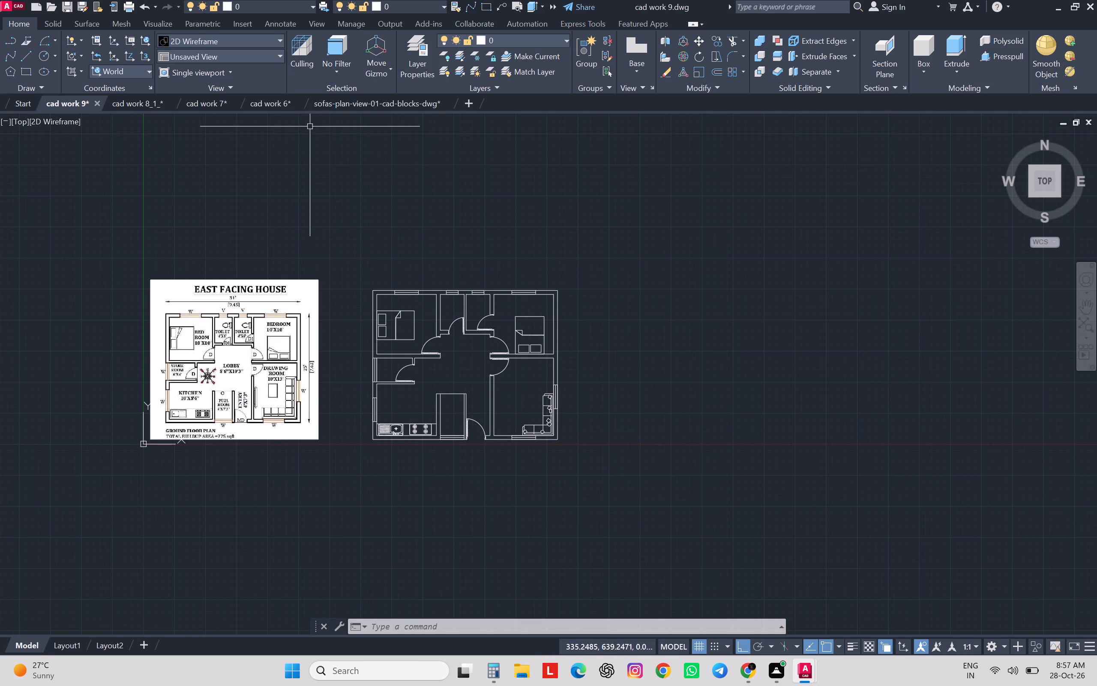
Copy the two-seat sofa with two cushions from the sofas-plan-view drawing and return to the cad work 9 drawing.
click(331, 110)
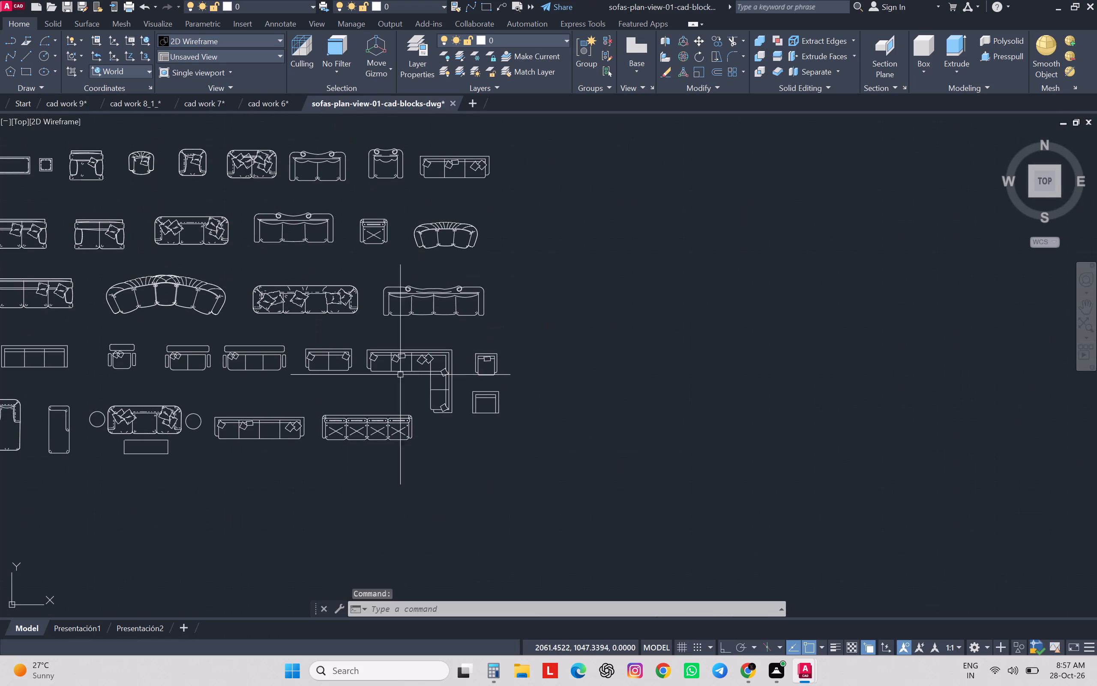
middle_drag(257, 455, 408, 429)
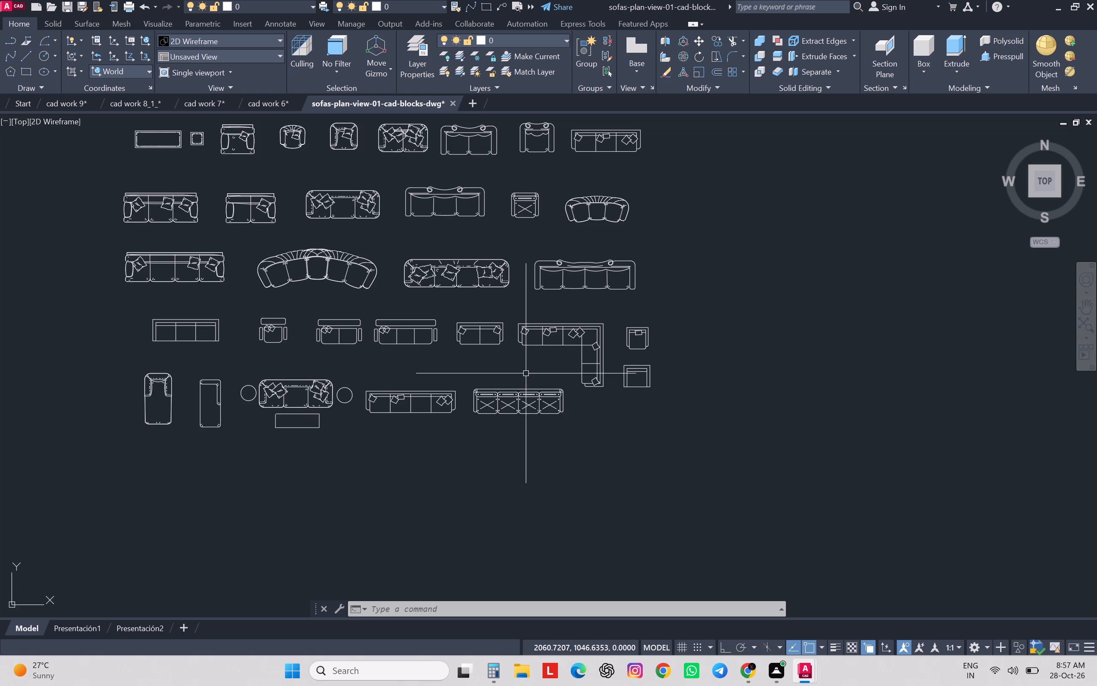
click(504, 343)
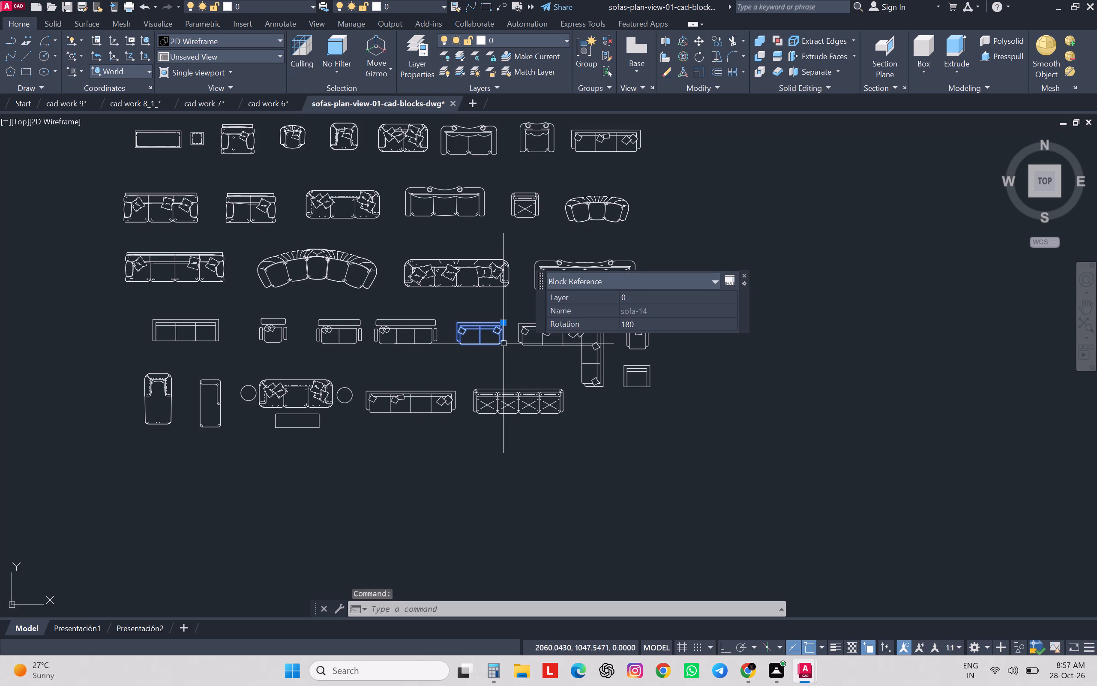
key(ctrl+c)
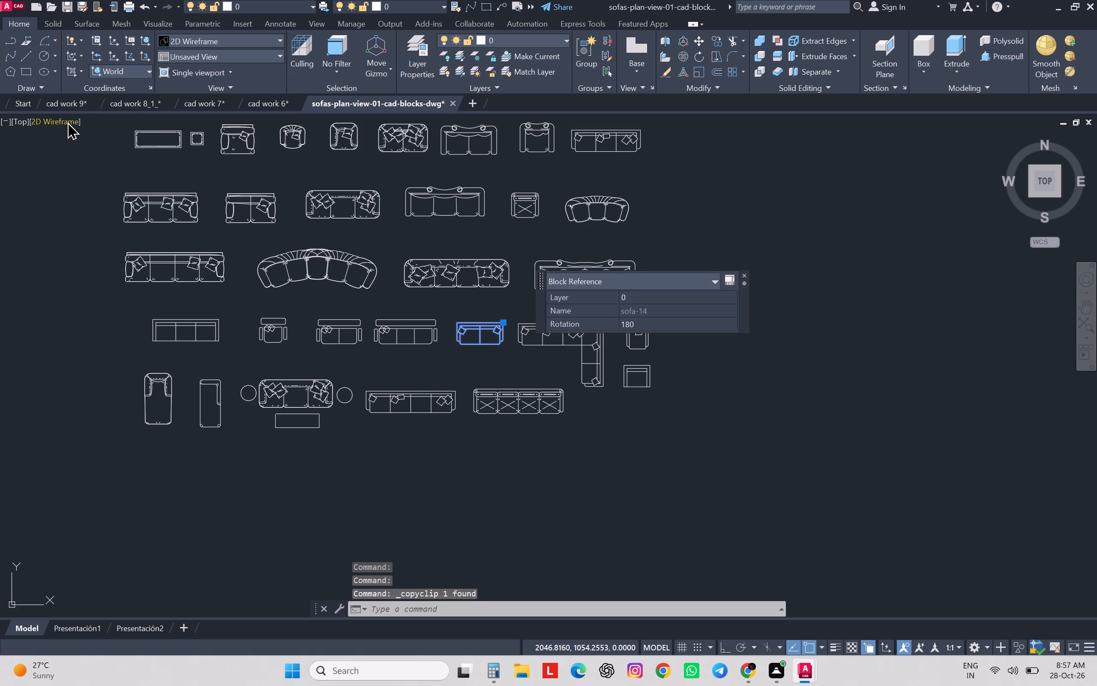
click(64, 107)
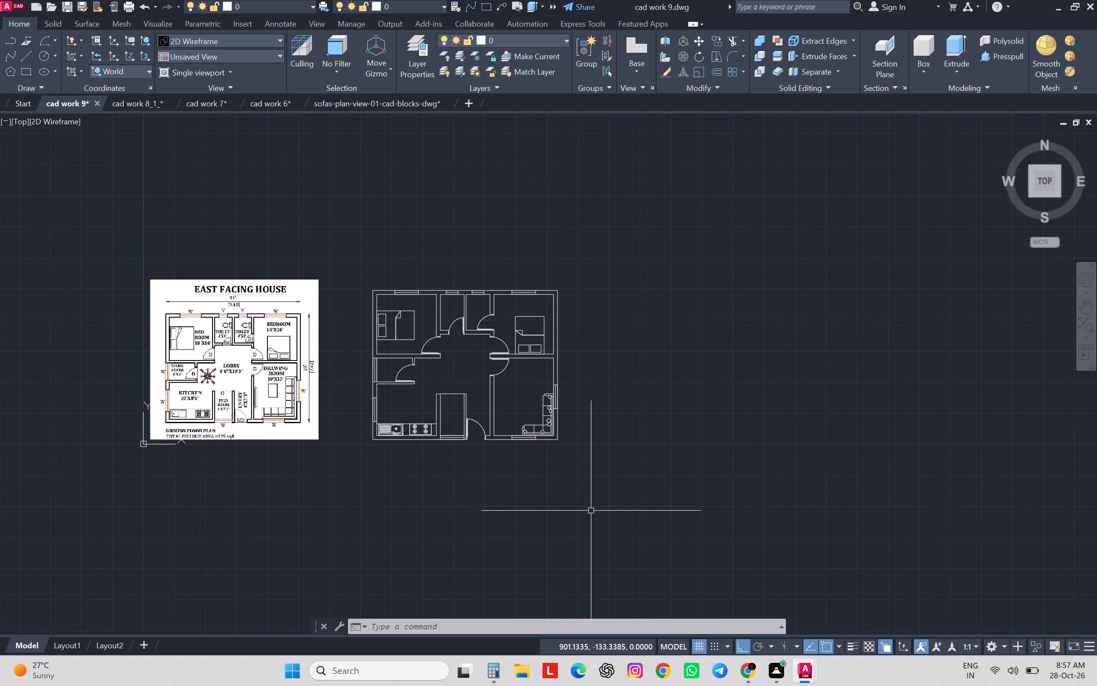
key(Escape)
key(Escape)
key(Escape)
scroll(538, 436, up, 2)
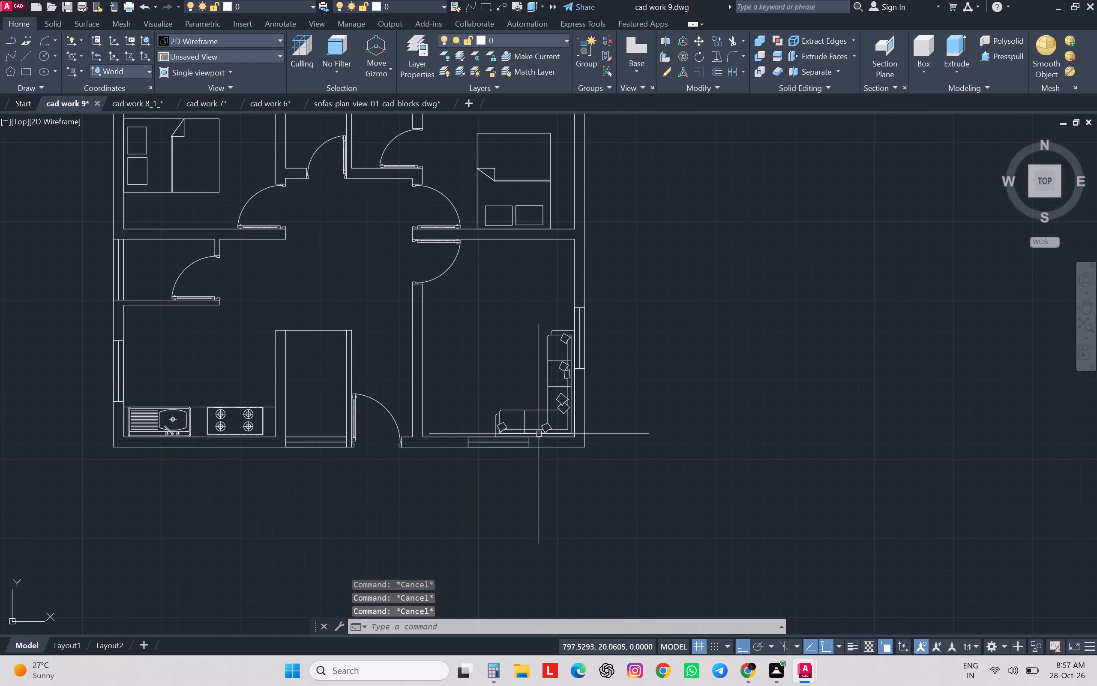
Move the corner sofa straight east out of the drawing room into the empty space beside the plan.
click(548, 428)
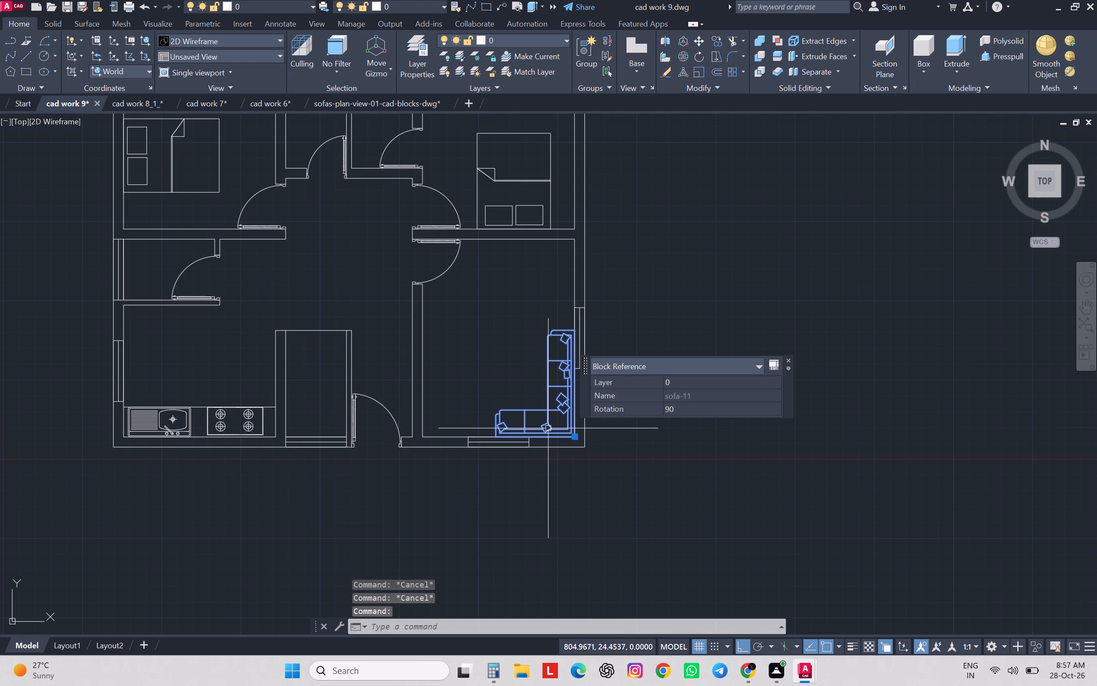
text(m)
key(space)
click(547, 428)
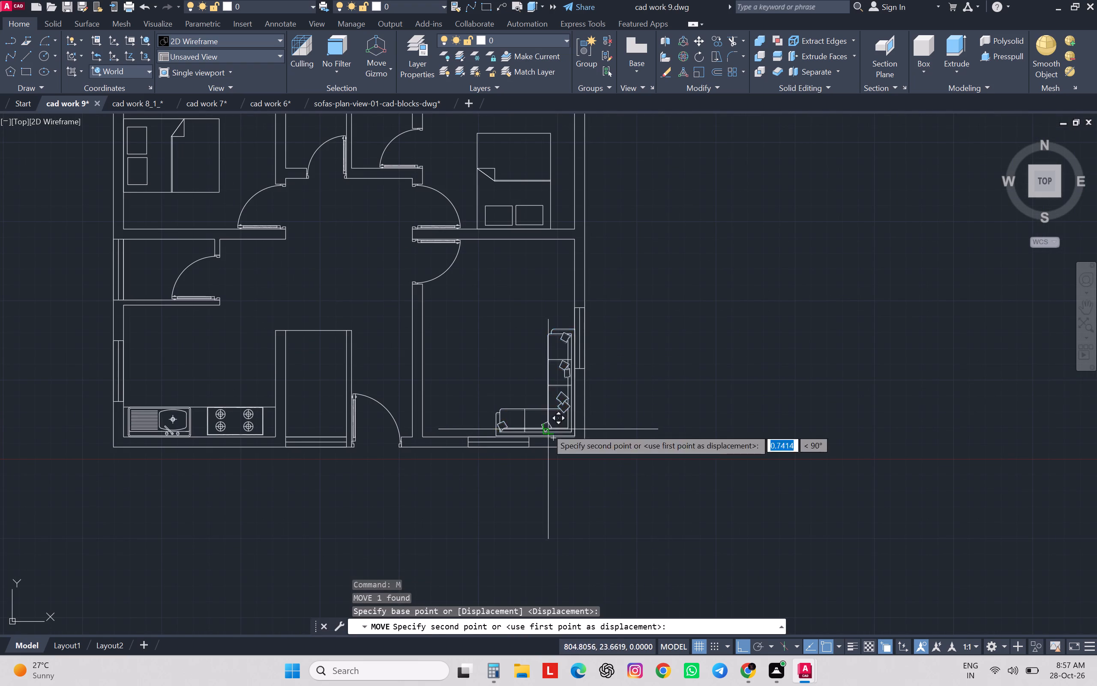
click(752, 433)
key(Escape)
key(Escape)
key(Escape)
key(Escape)
Explode the corner sofa block into separate objects.
scroll(767, 434, up, 2)
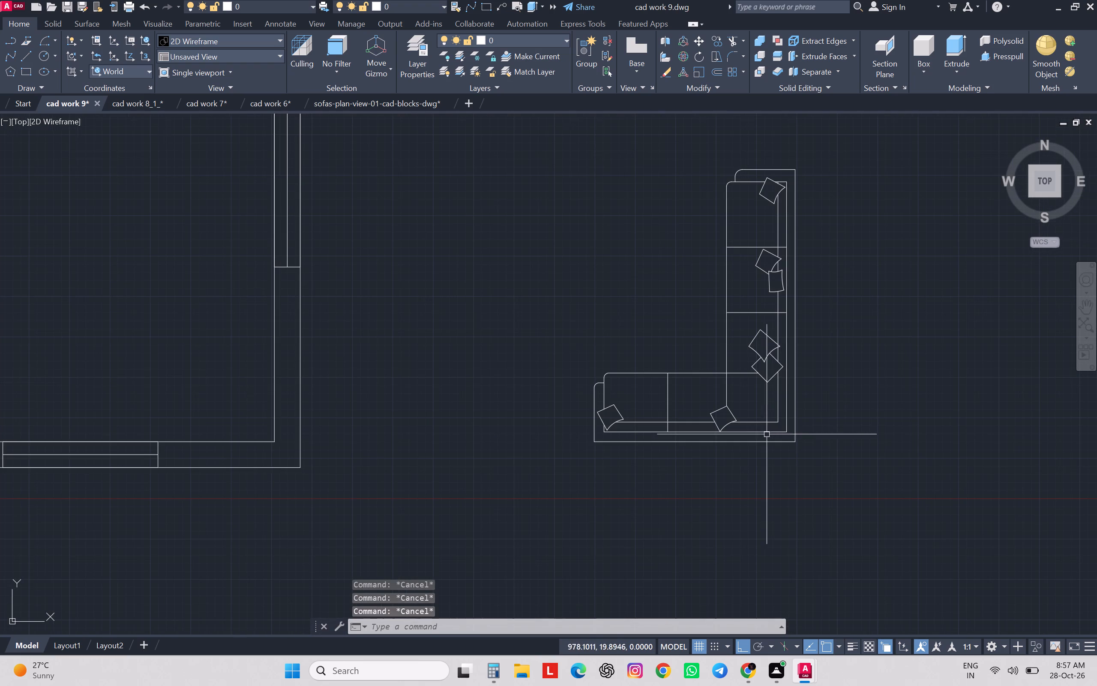
scroll(744, 434, down, 2)
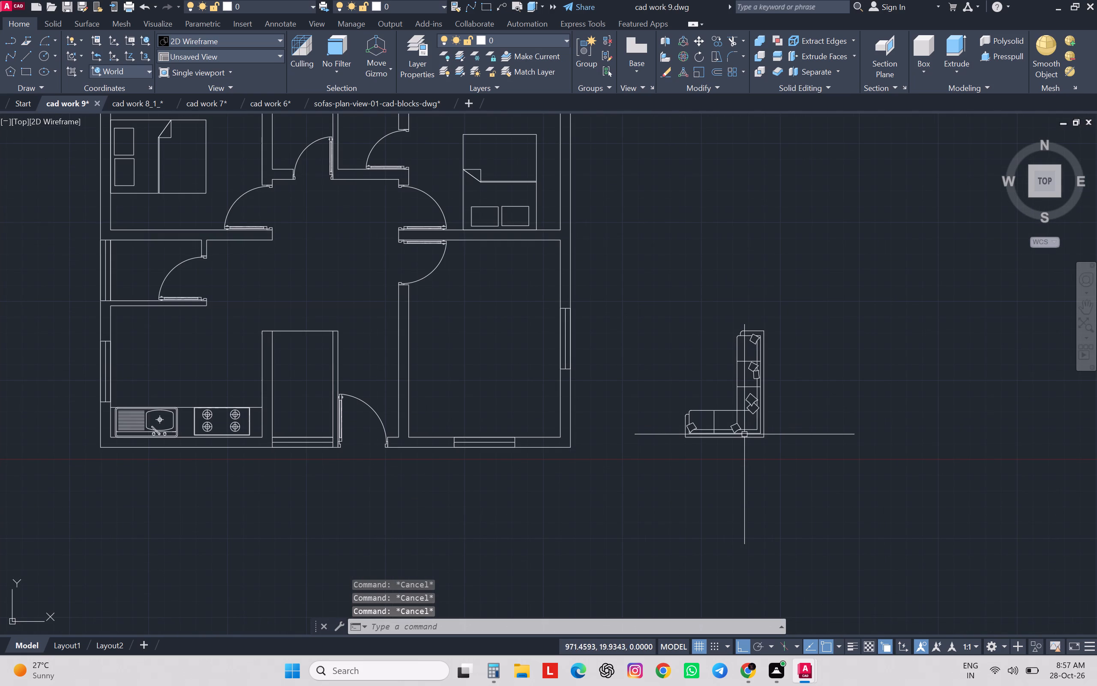
scroll(744, 434, up, 2)
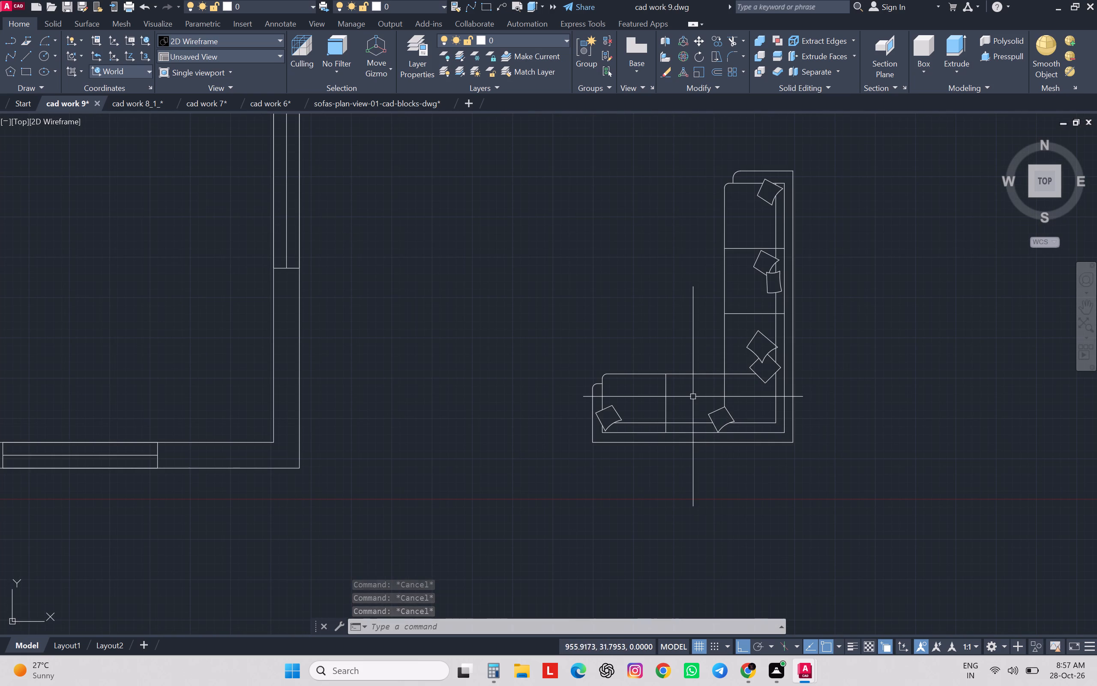
click(654, 364)
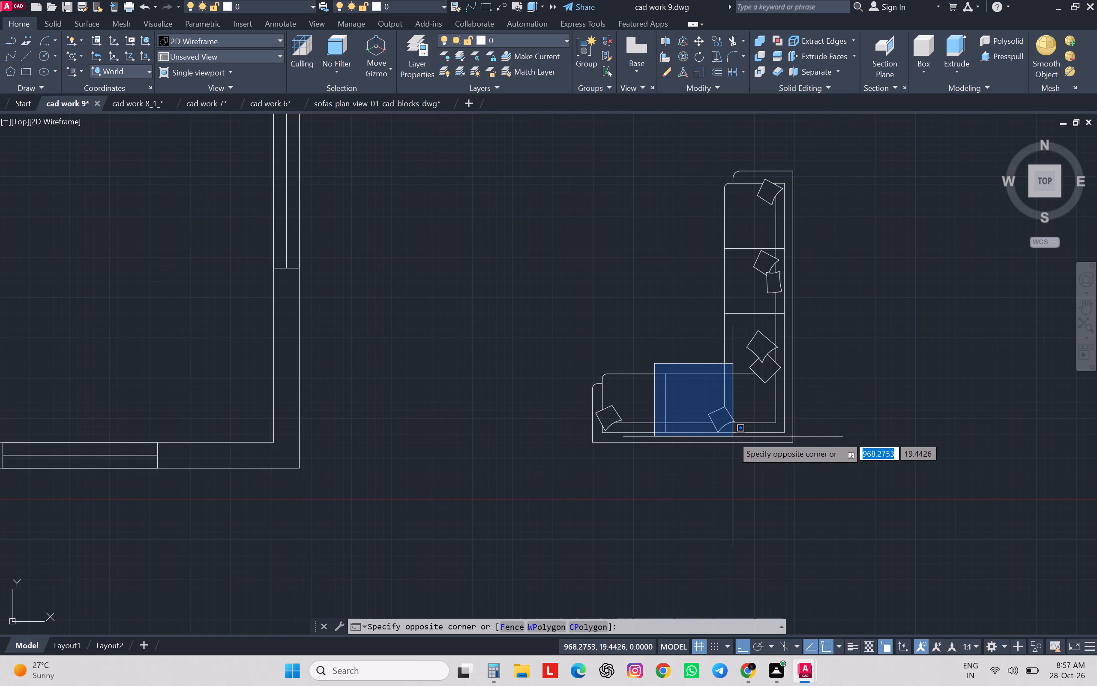
click(733, 436)
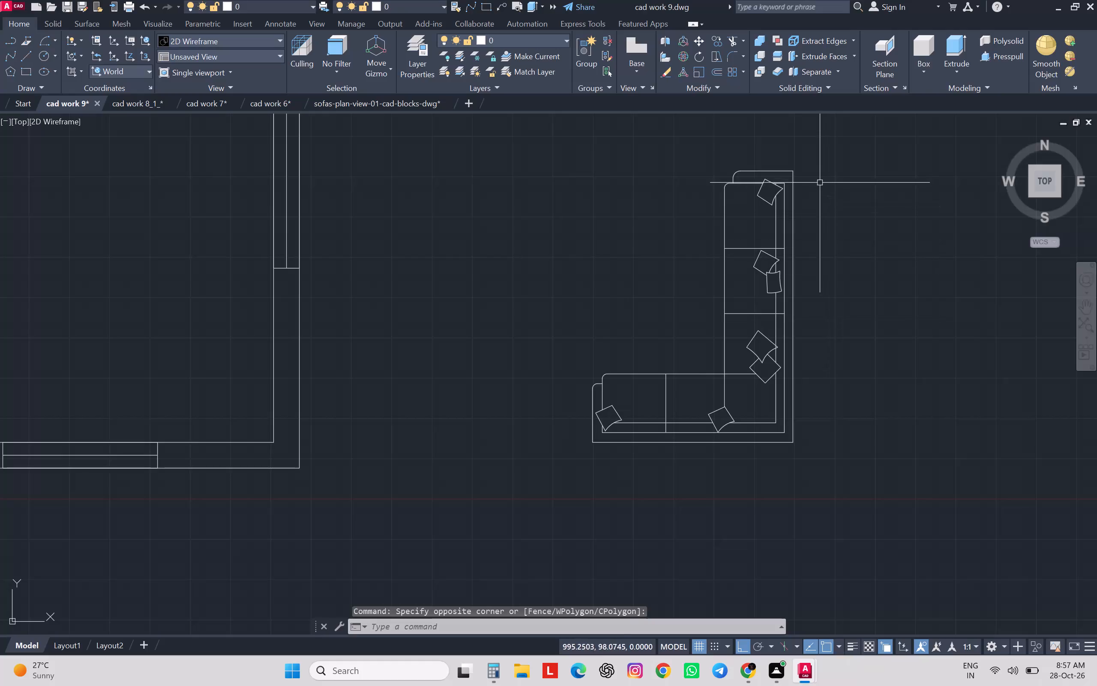
click(809, 159)
click(540, 573)
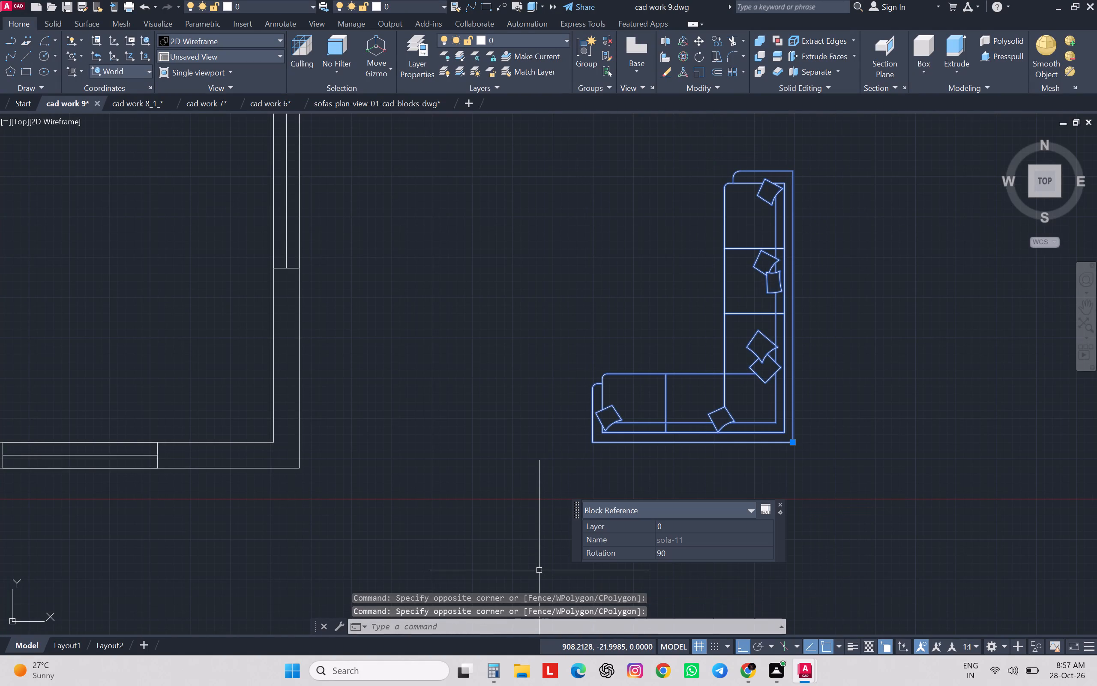
text(x)
key(space)
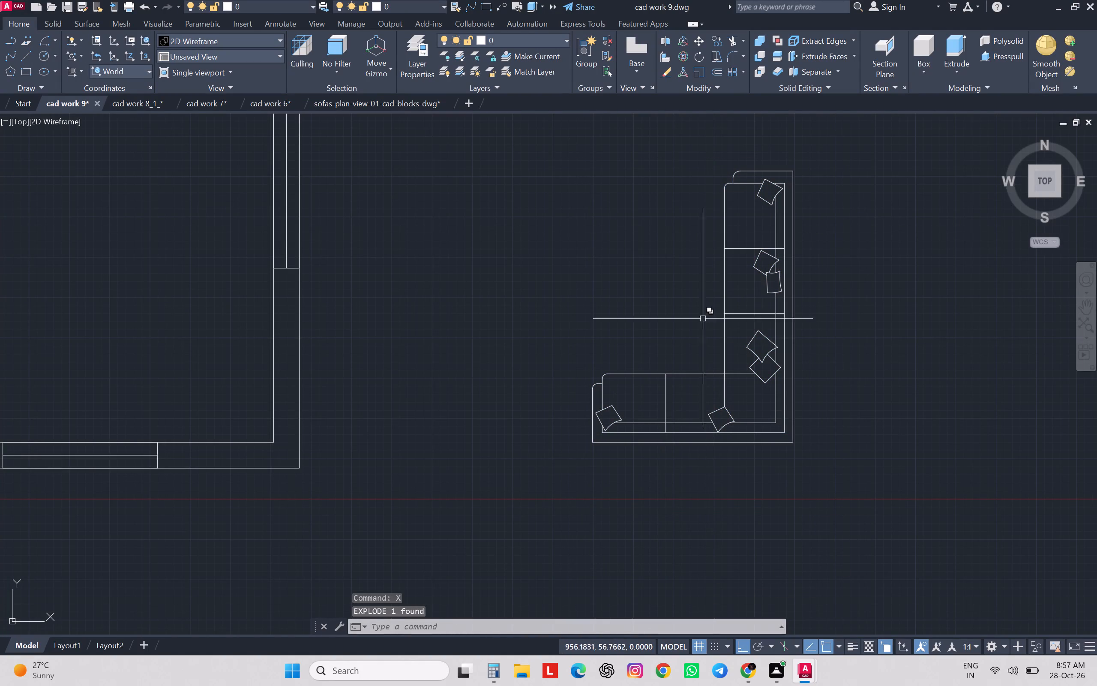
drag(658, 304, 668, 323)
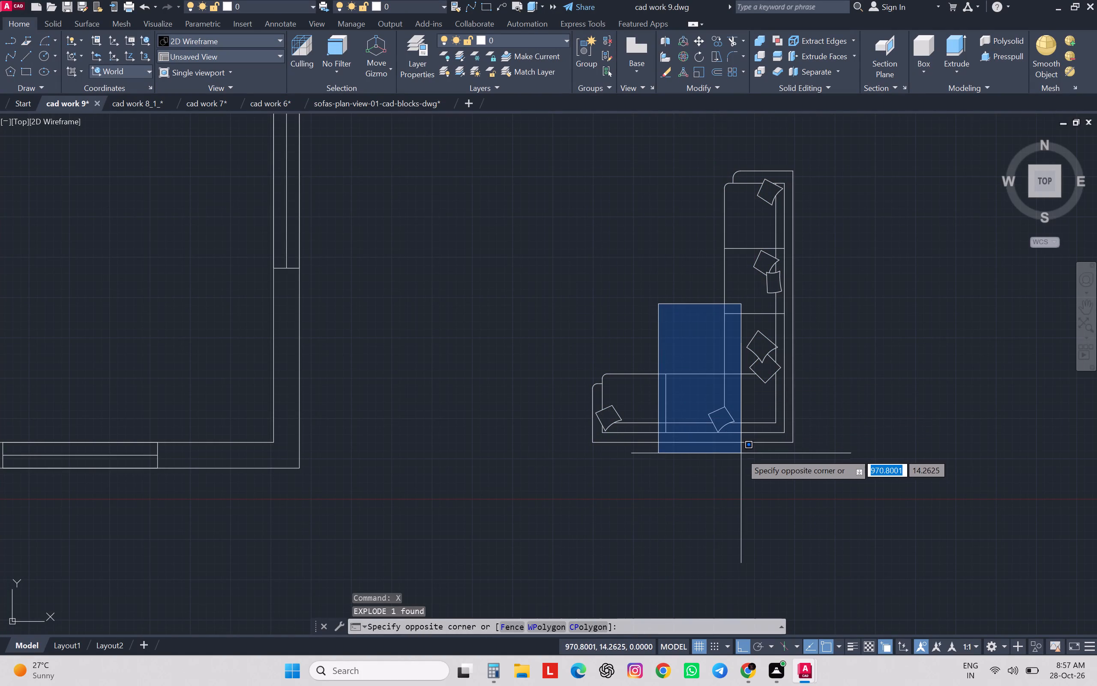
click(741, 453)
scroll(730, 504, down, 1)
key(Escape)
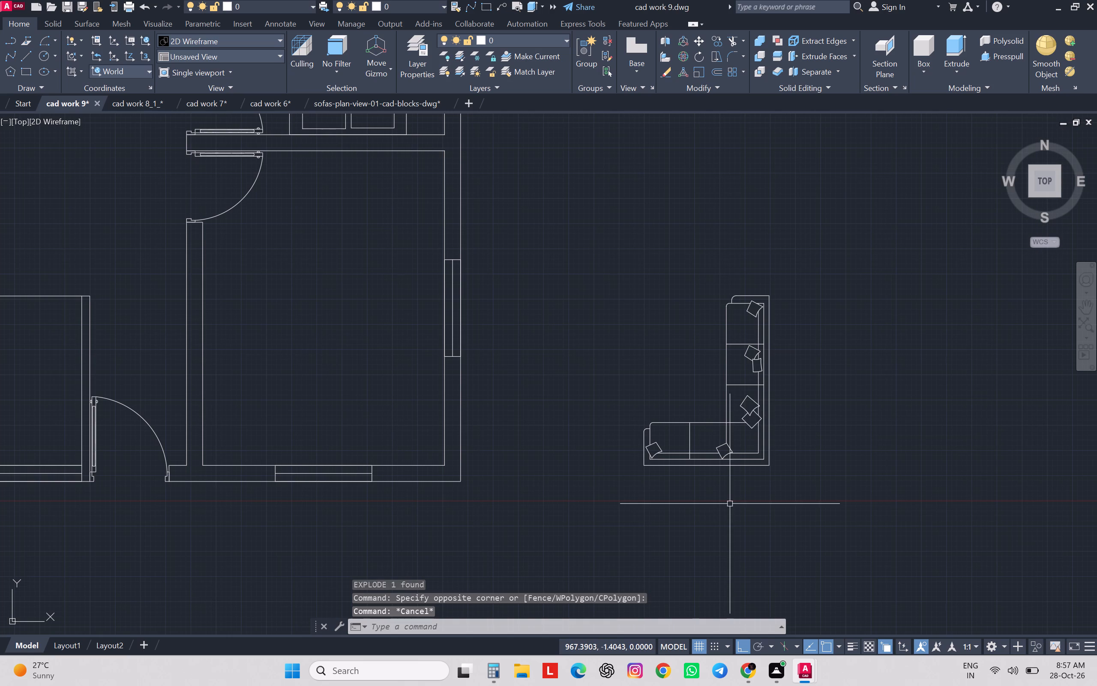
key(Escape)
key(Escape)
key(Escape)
Extend the short arm's seat divider and the long arm's inner front line south to the sofa's outer south edge.
scroll(725, 492, up, 1)
middle_drag(725, 492, 701, 512)
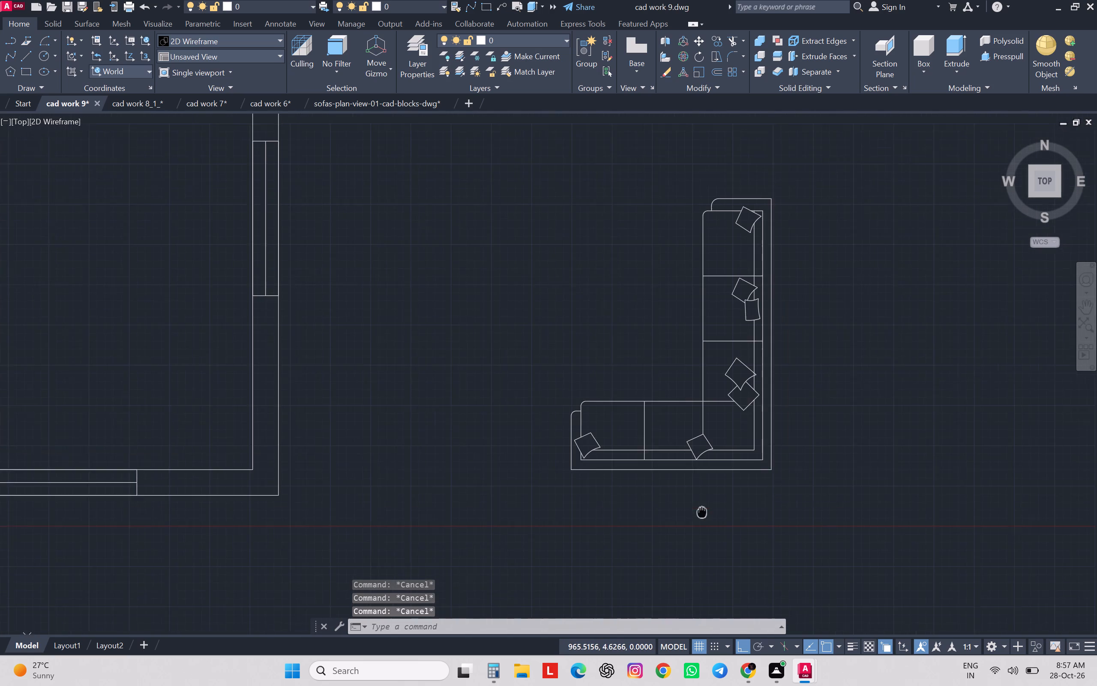
middle_drag(701, 512, 684, 515)
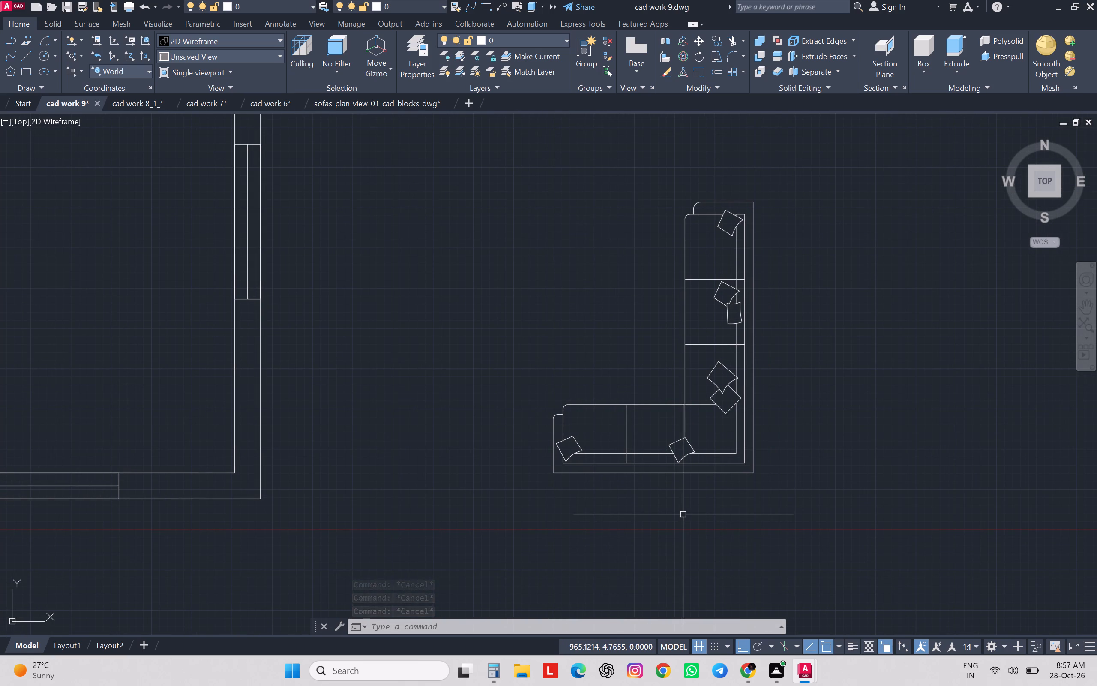
key(e)
text(x)
key(space)
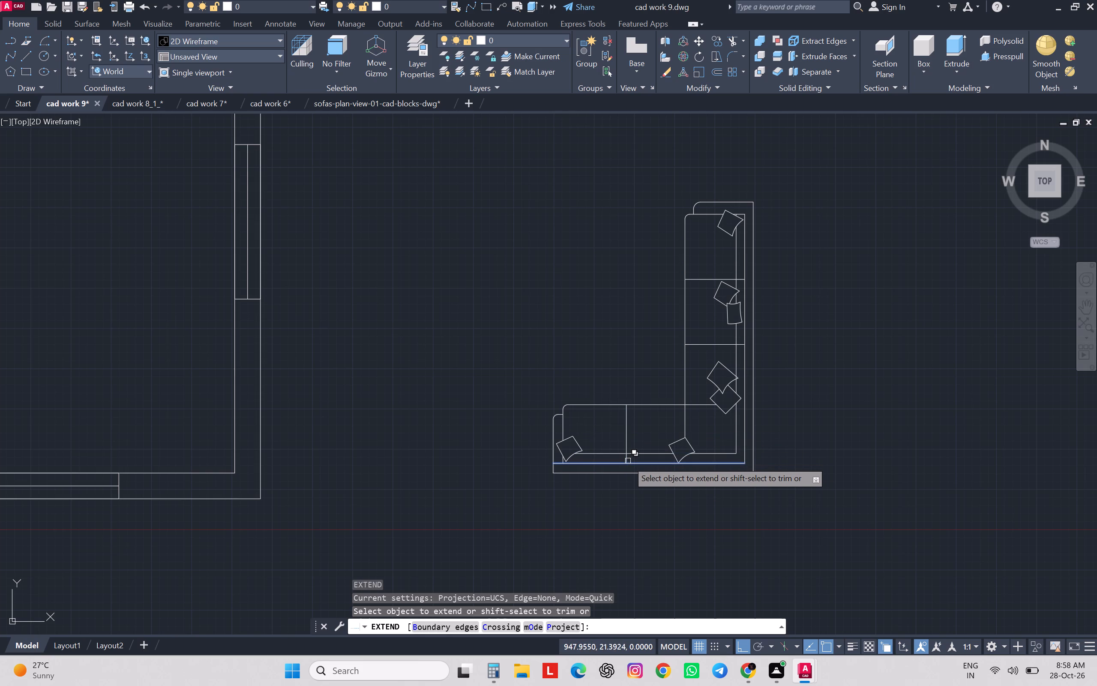
click(625, 456)
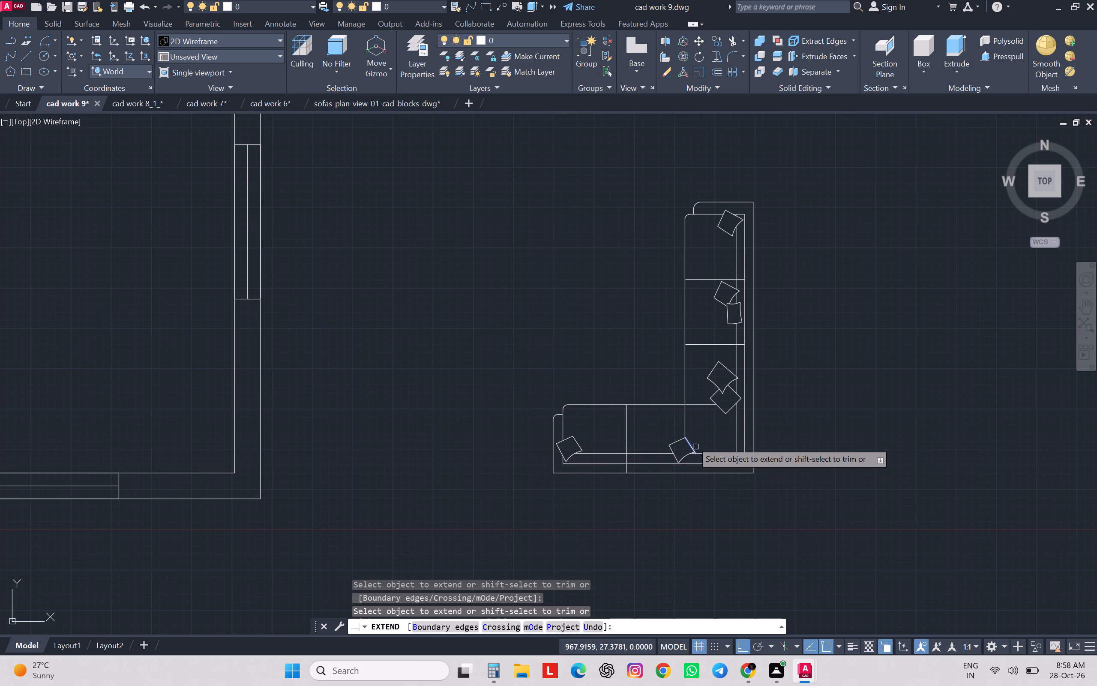
click(685, 426)
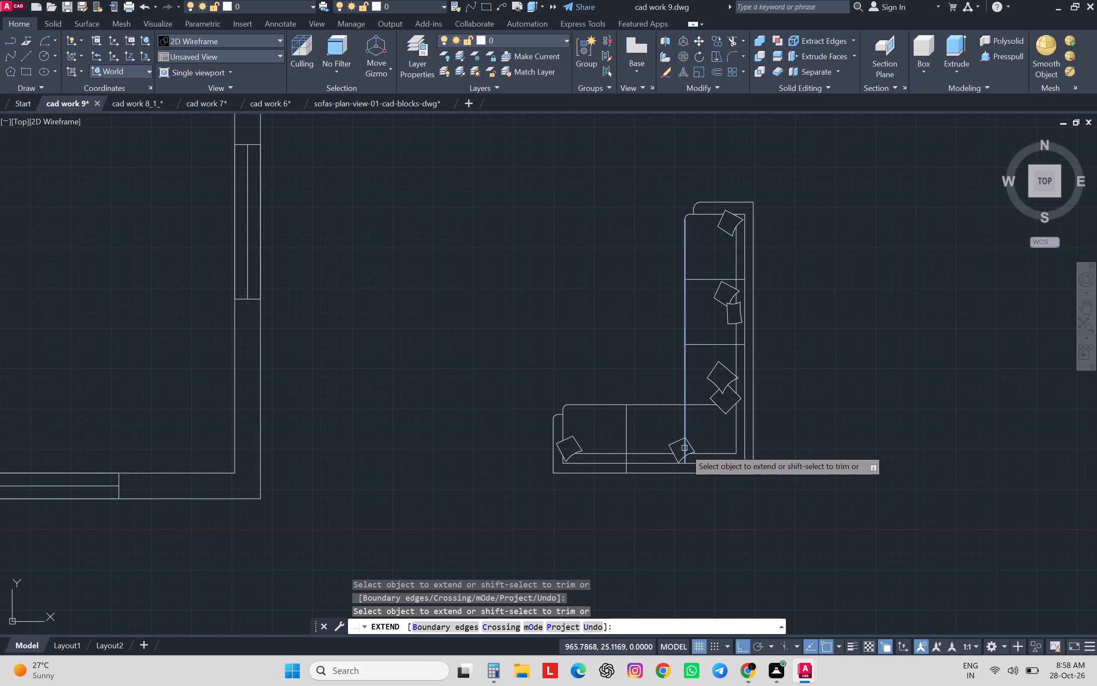
click(687, 450)
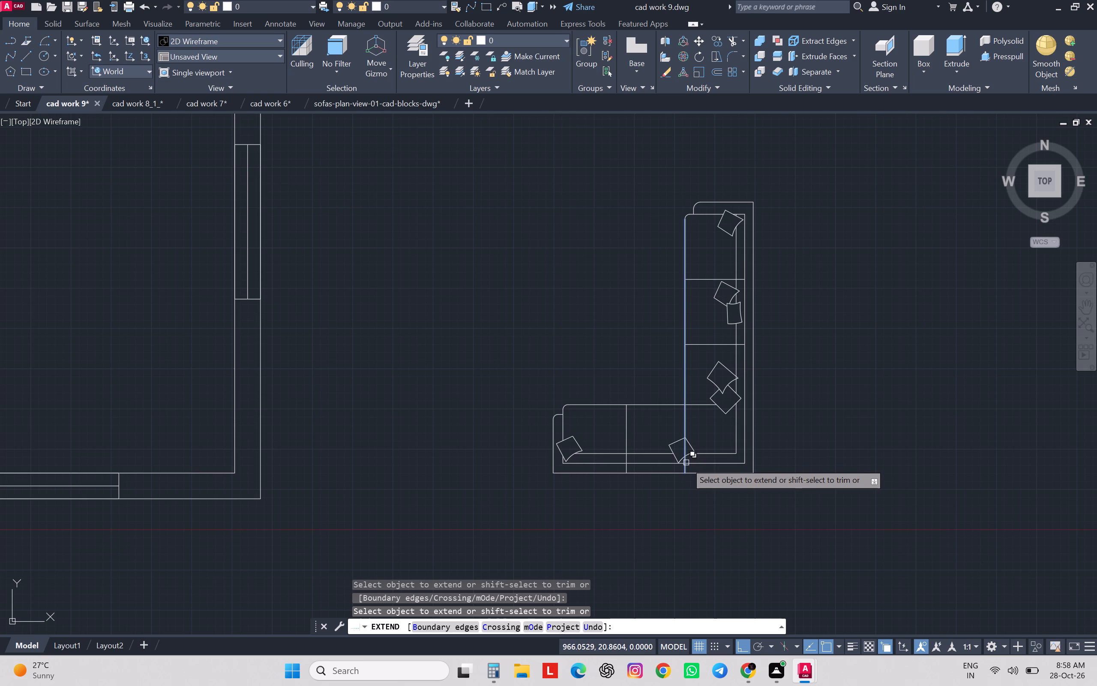
click(686, 463)
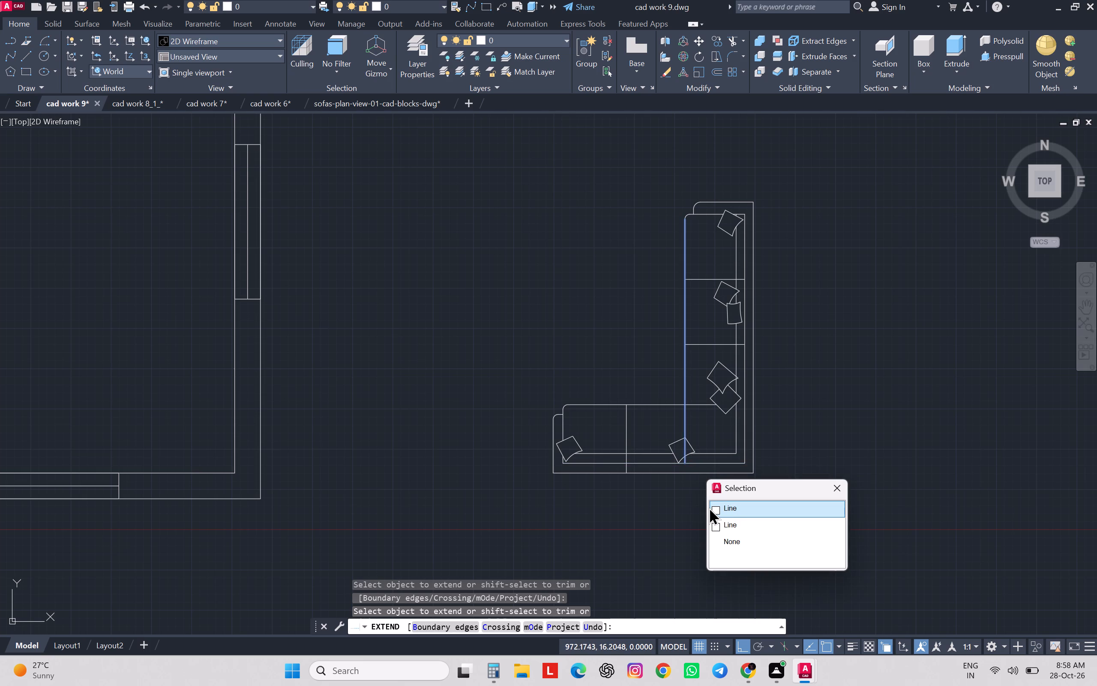
click(709, 507)
click(714, 507)
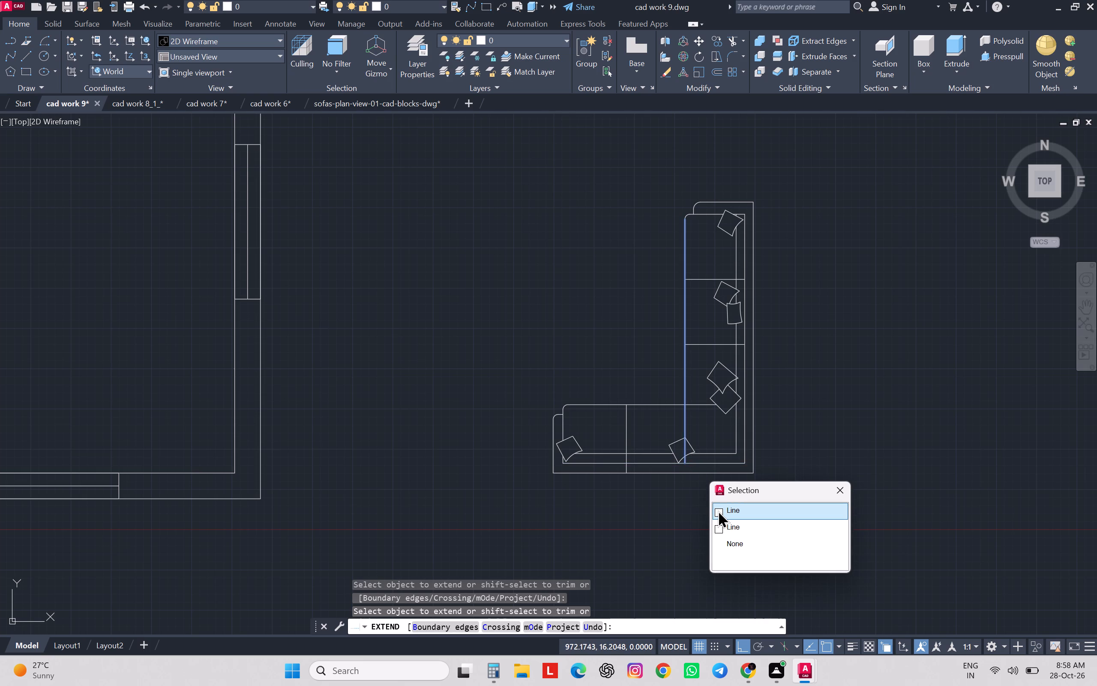
click(718, 510)
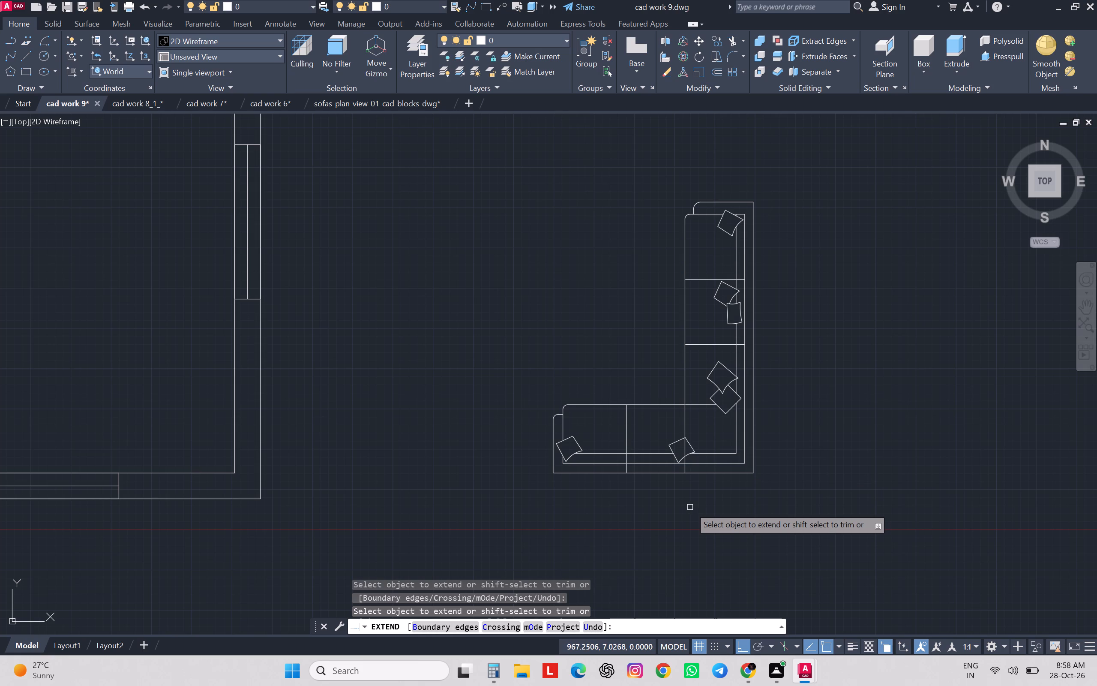
key(Escape)
key(Escape)
key(Escape)
key(Escape)
key(Escape)
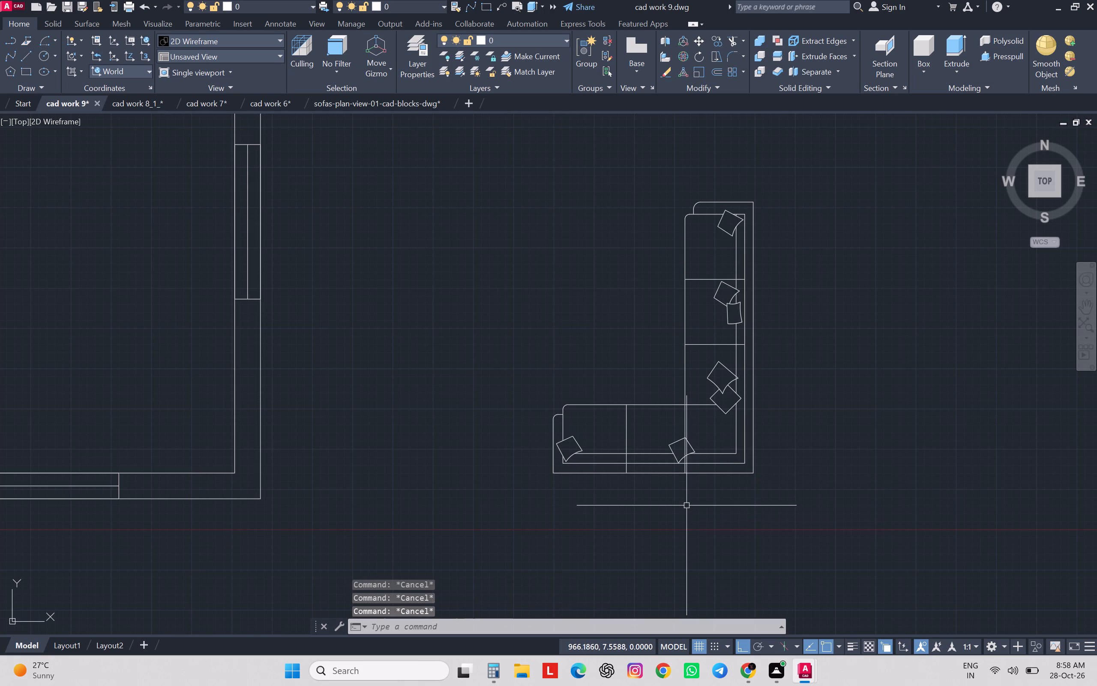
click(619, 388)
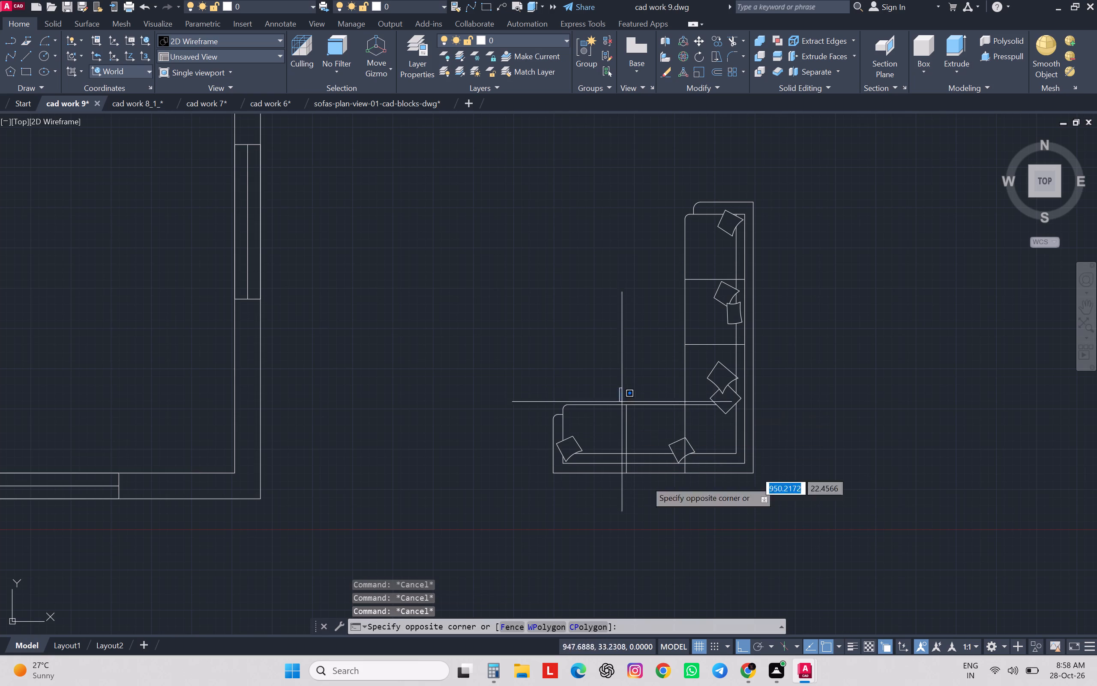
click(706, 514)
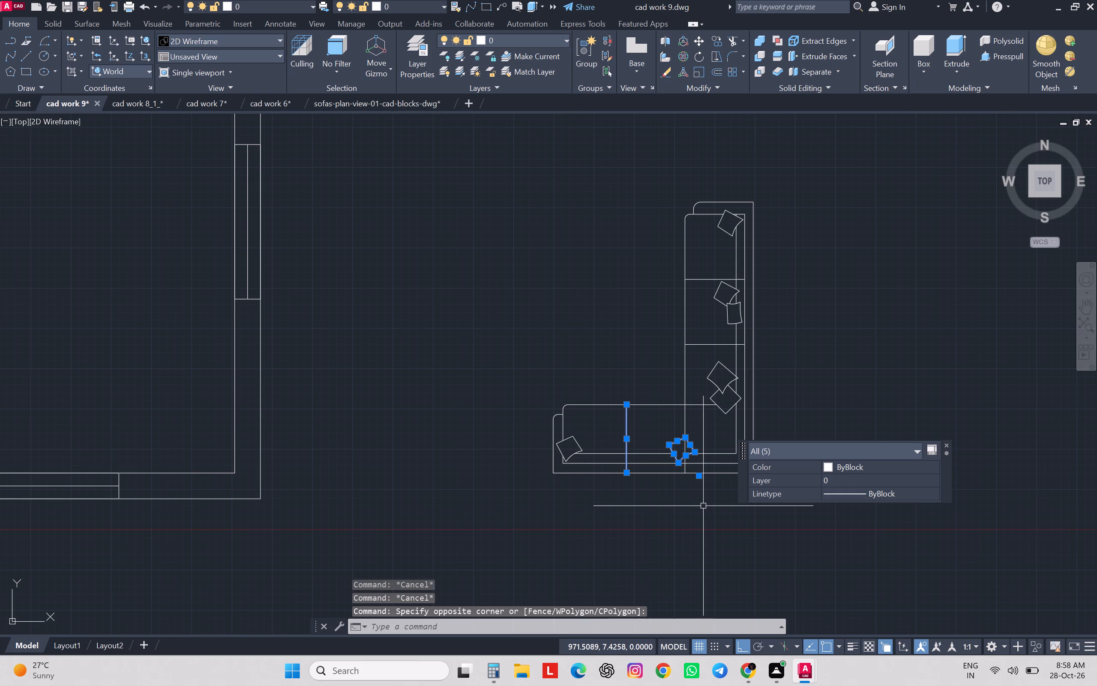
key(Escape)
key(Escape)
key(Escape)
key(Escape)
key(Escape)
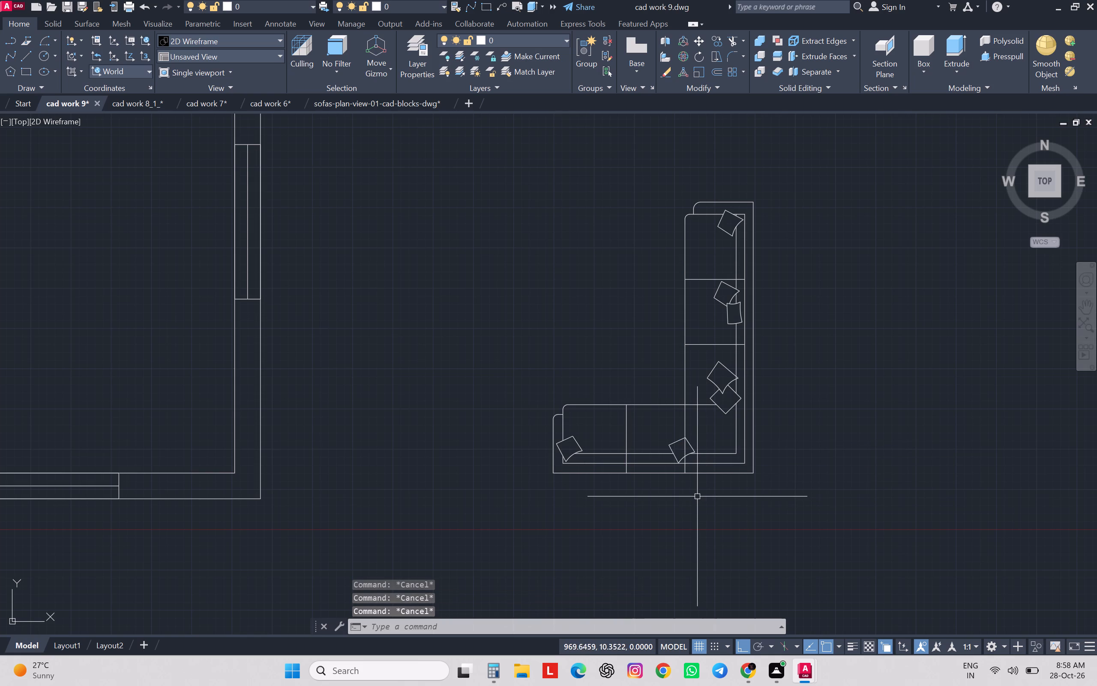
Draw lines over the short arm's middle seat, tracing its east divider, its outer south edge and the two back lines between the dividers.
key(l)
key(Return)
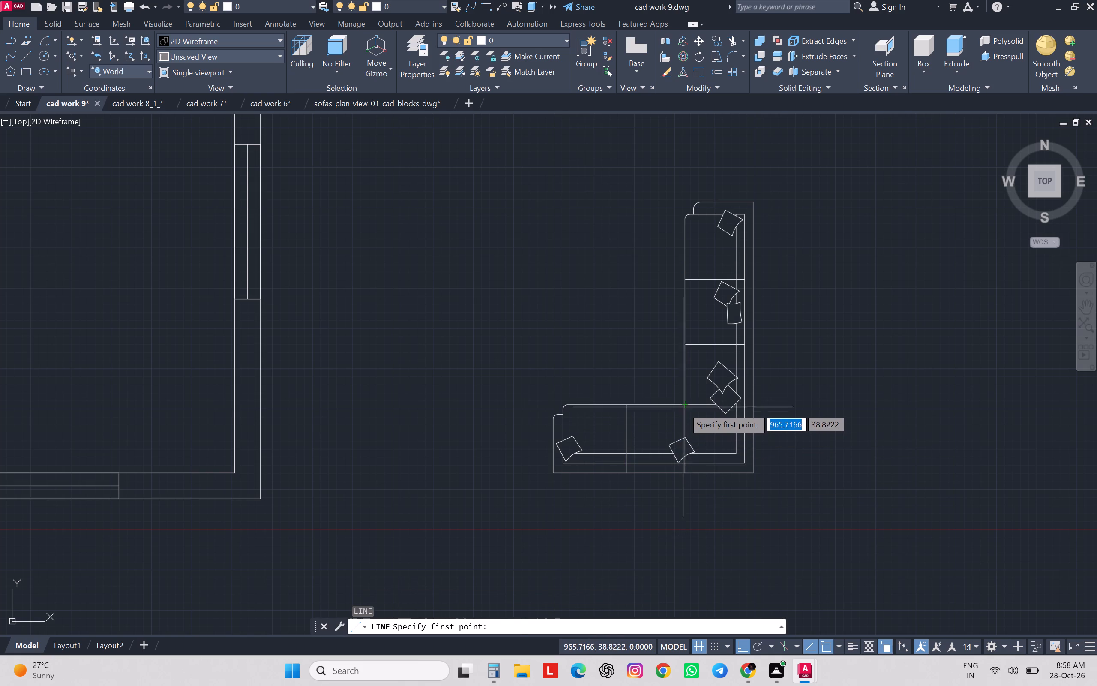
click(683, 407)
click(688, 470)
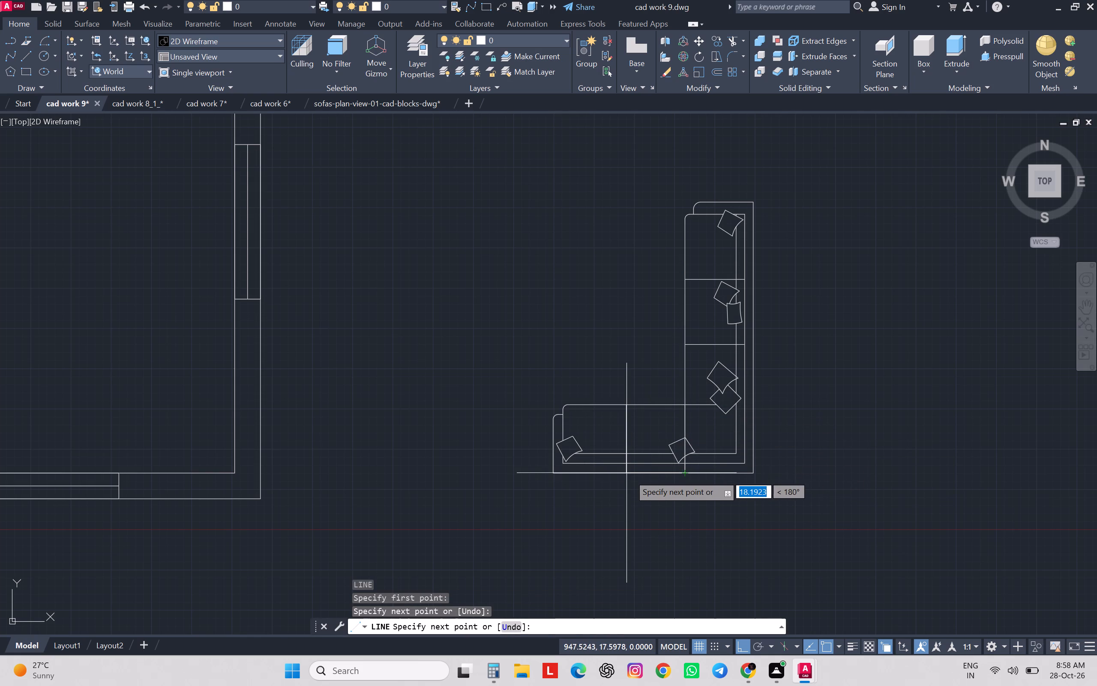
click(627, 475)
key(space)
key(space)
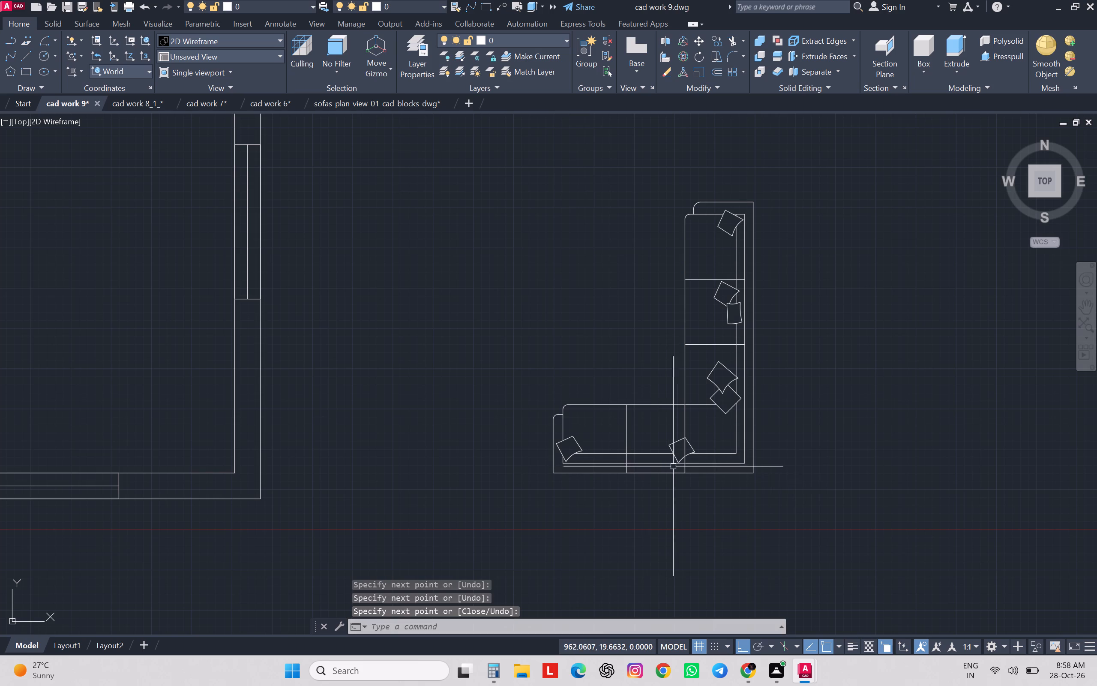
click(685, 467)
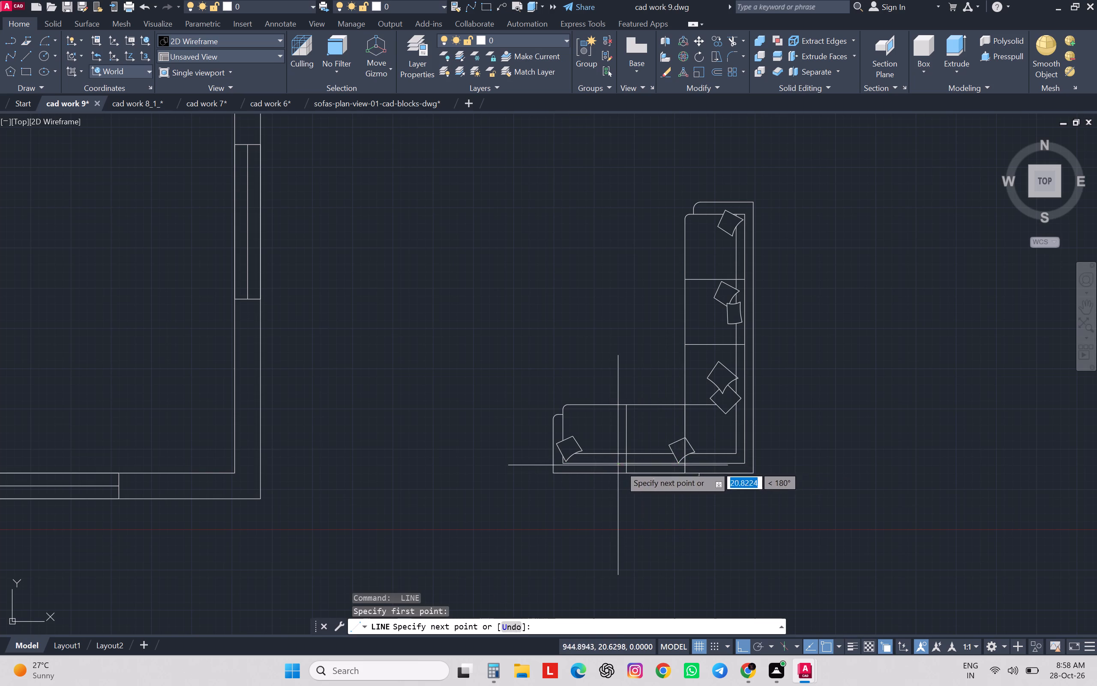
click(625, 466)
key(space)
key(space)
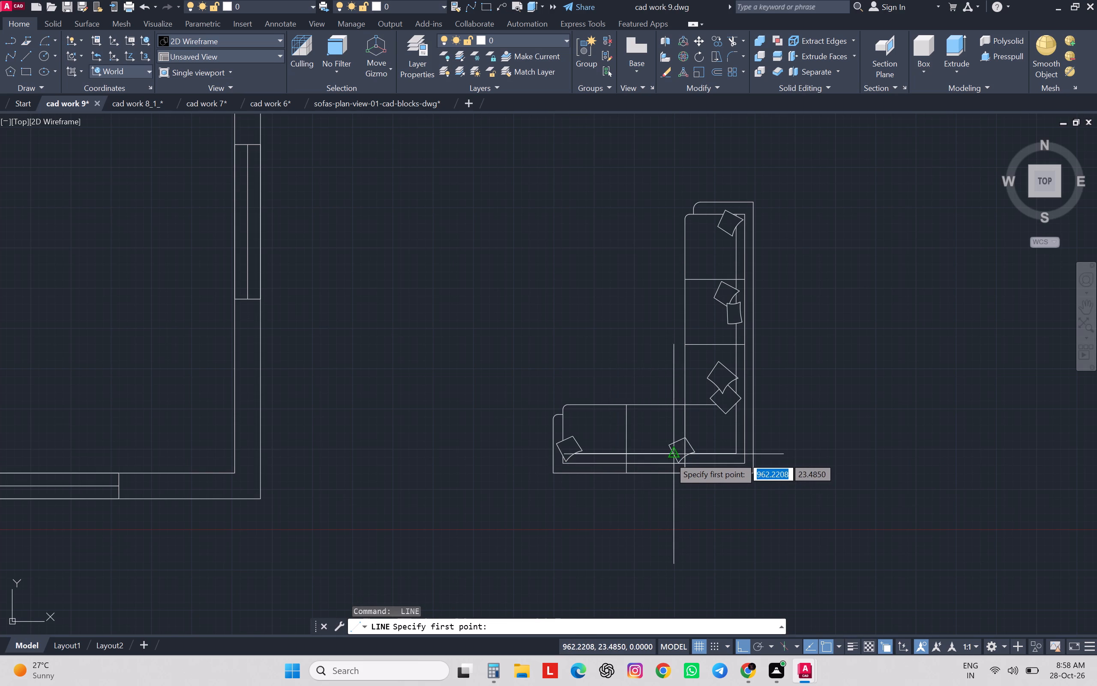
click(670, 457)
click(621, 456)
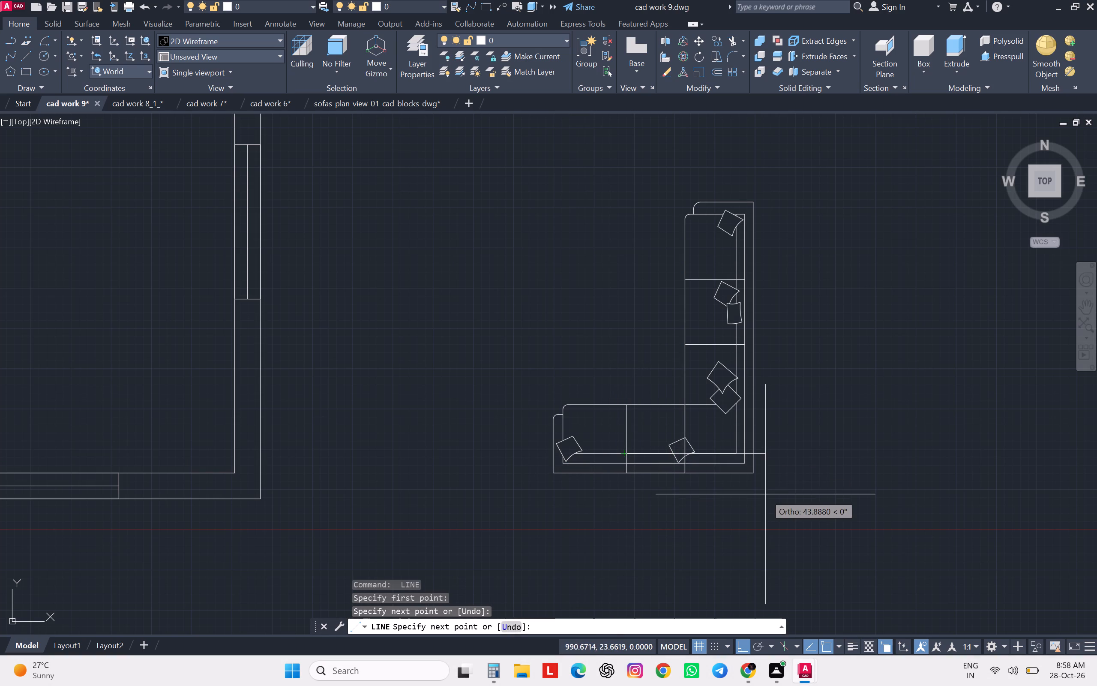
key(Escape)
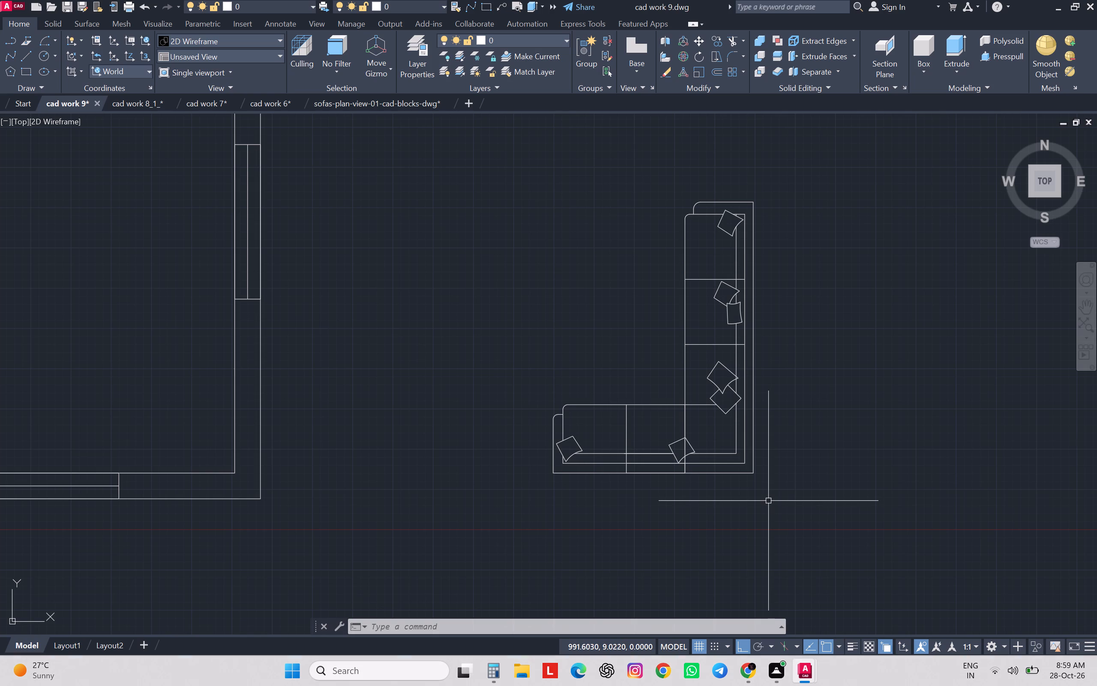
Copy the short arm's middle seat section with its cushion about 88 units straight north, above the sofa.
click(608, 385)
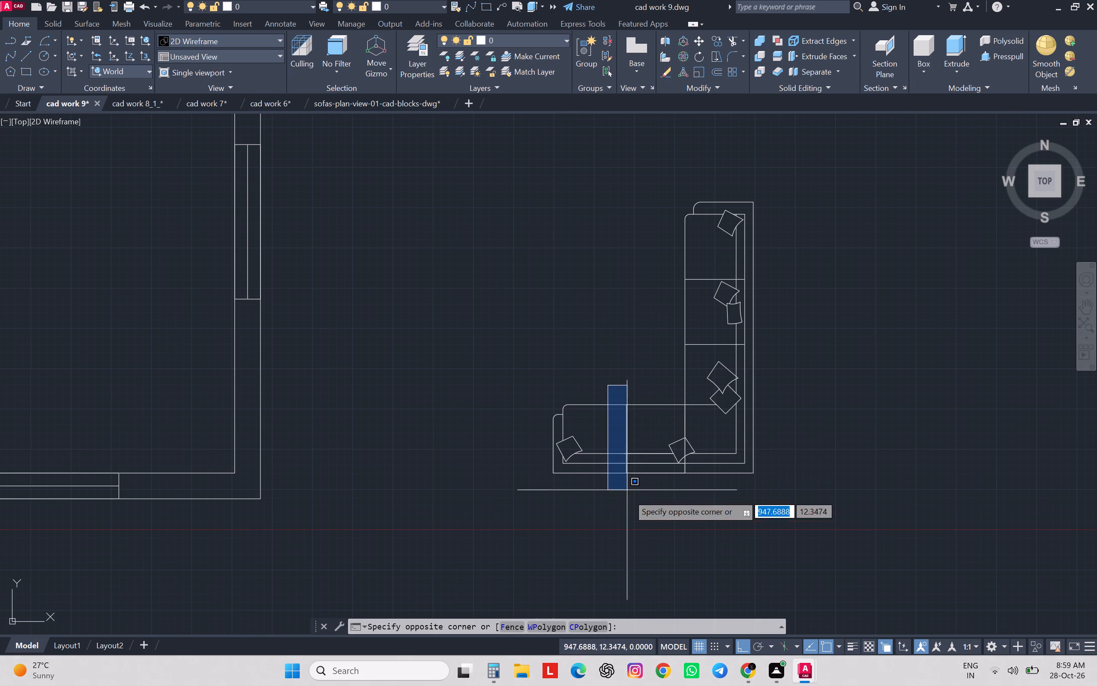
click(698, 513)
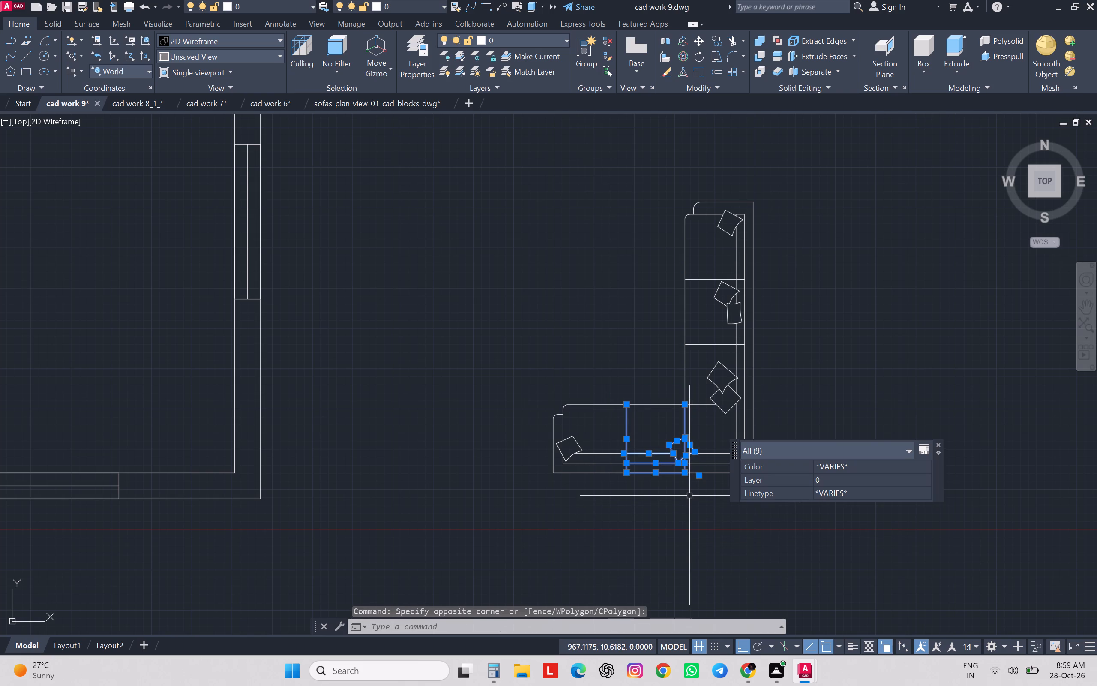
text(ci)
key(BackSpace)
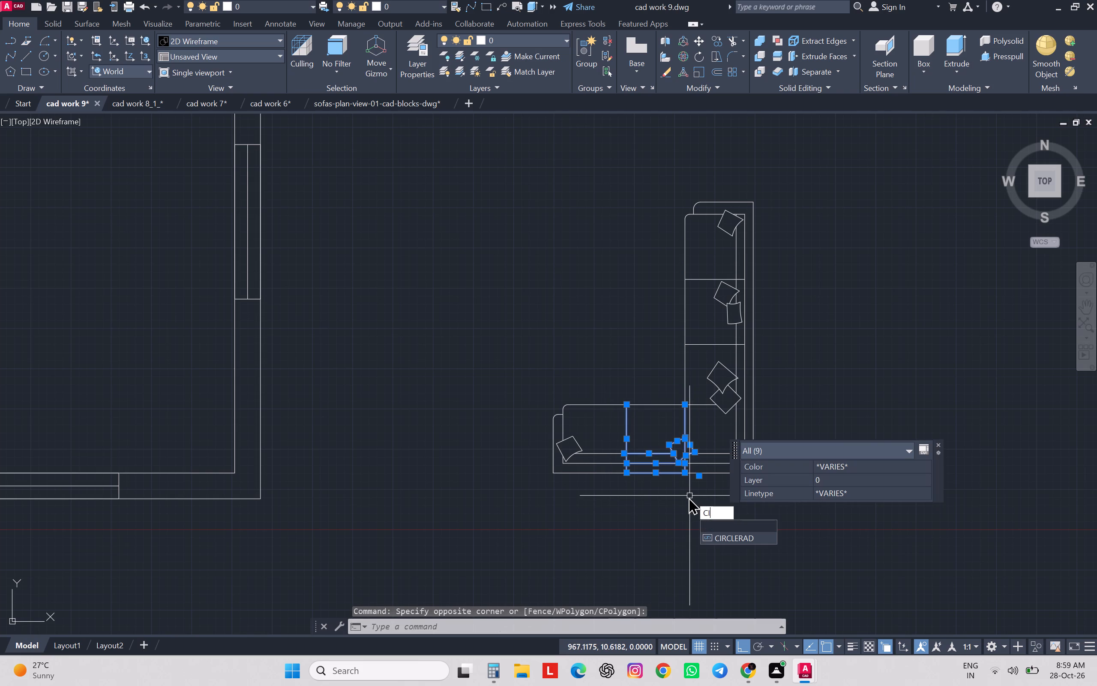
key(o)
key(Return)
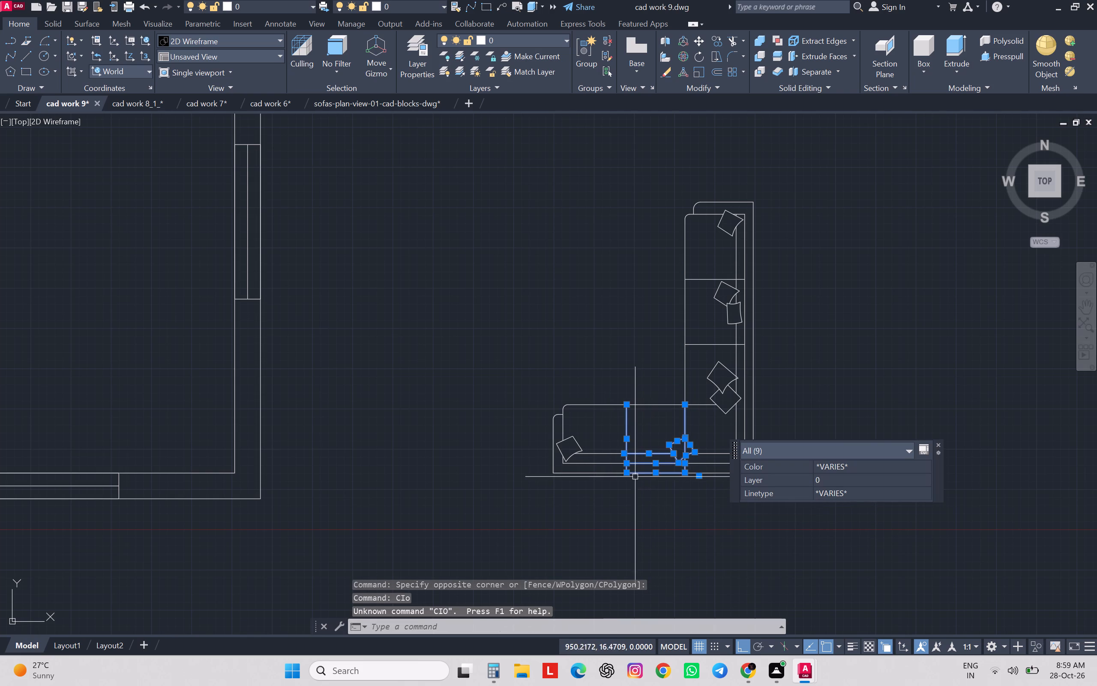
key(c)
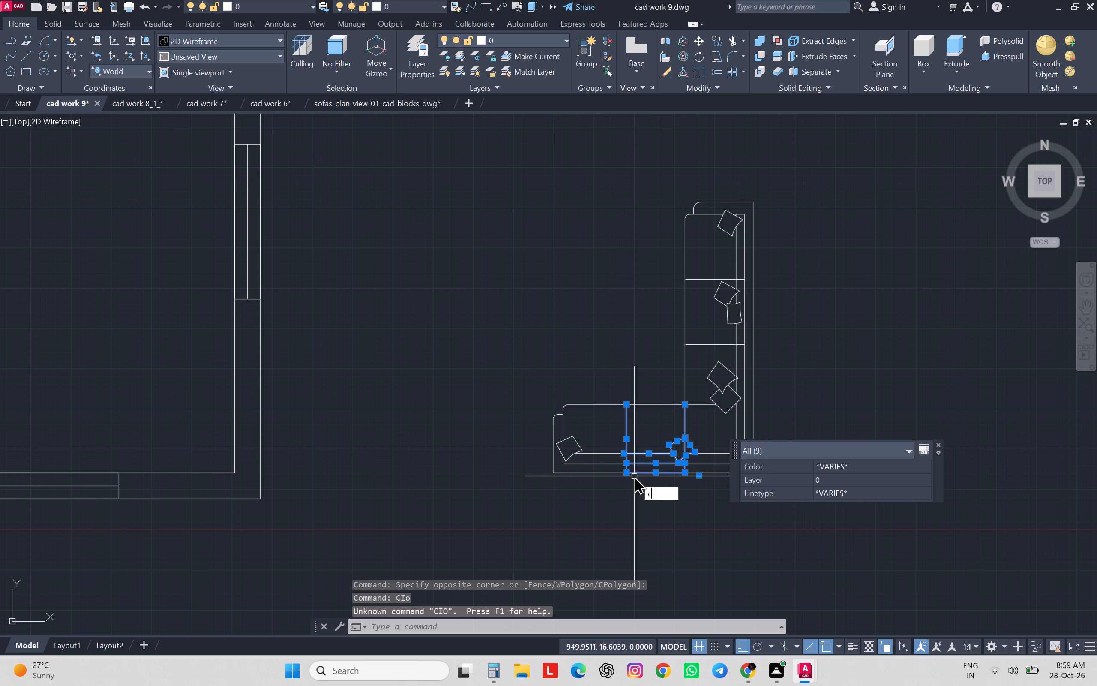
key(o)
key(Return)
click(624, 475)
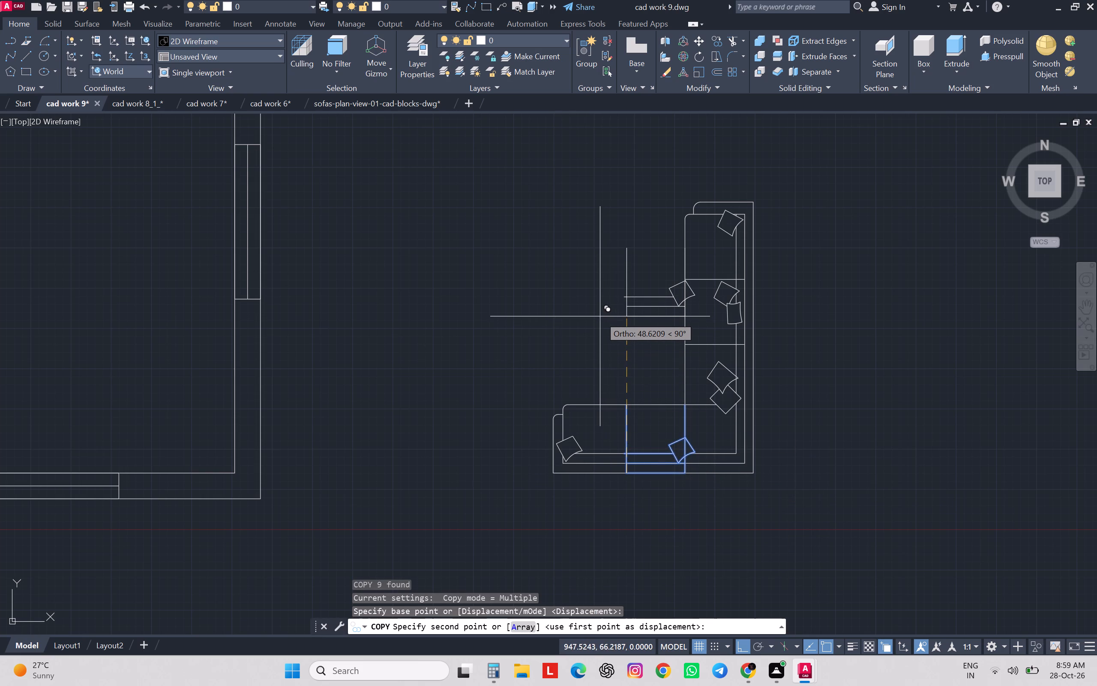
click(629, 189)
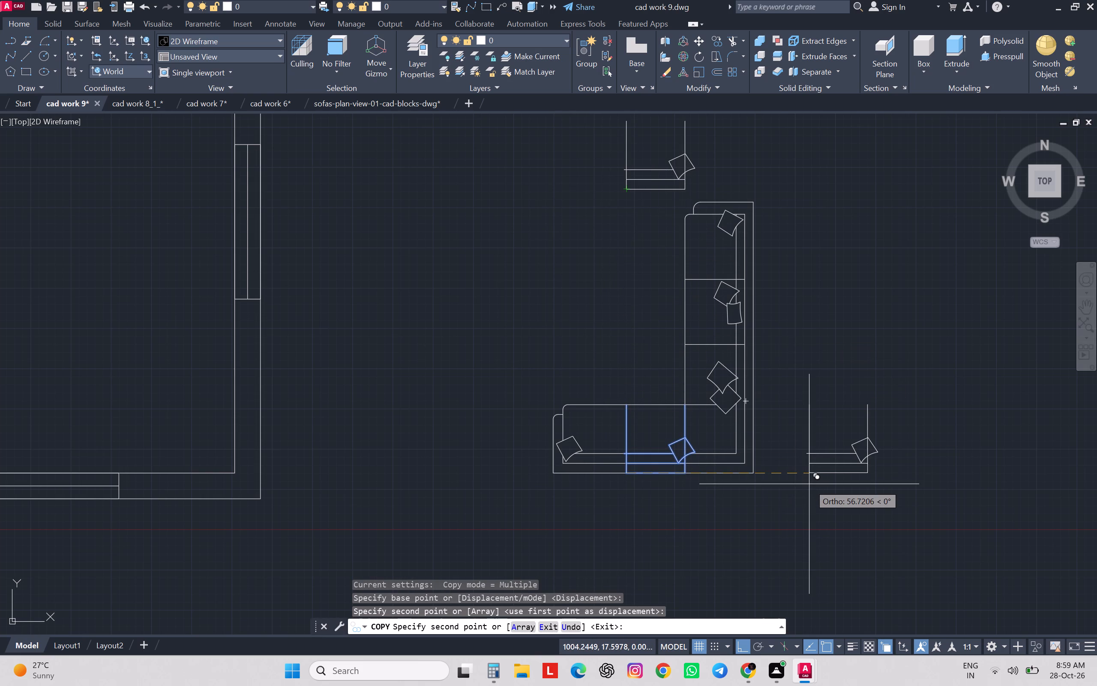
key(Escape)
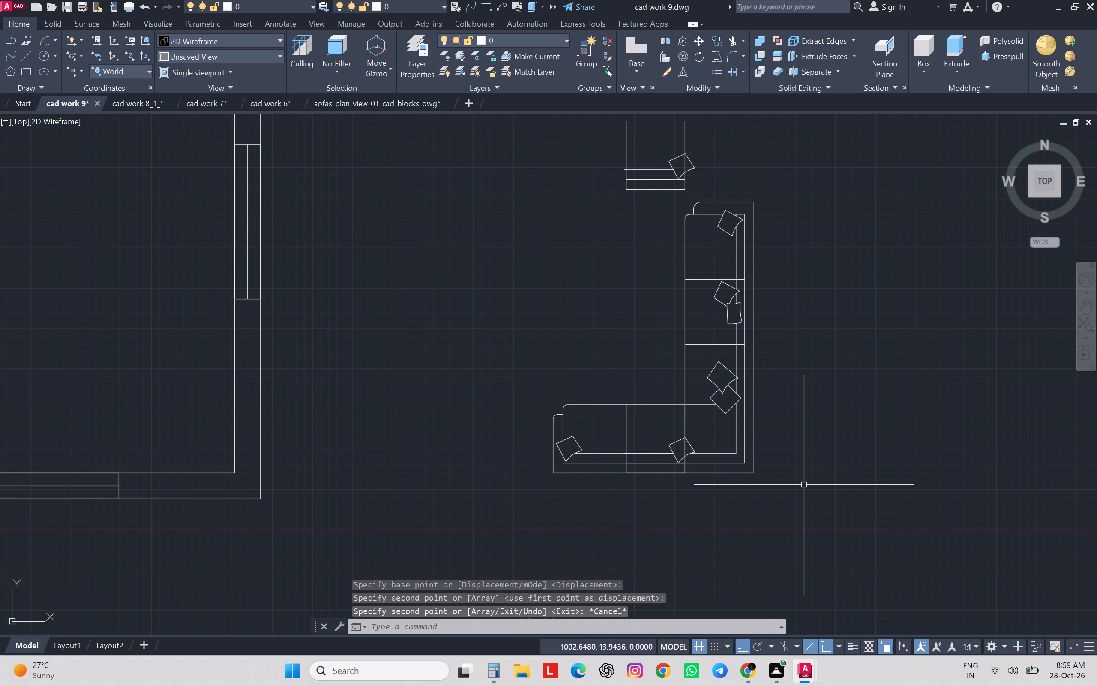
key(Escape)
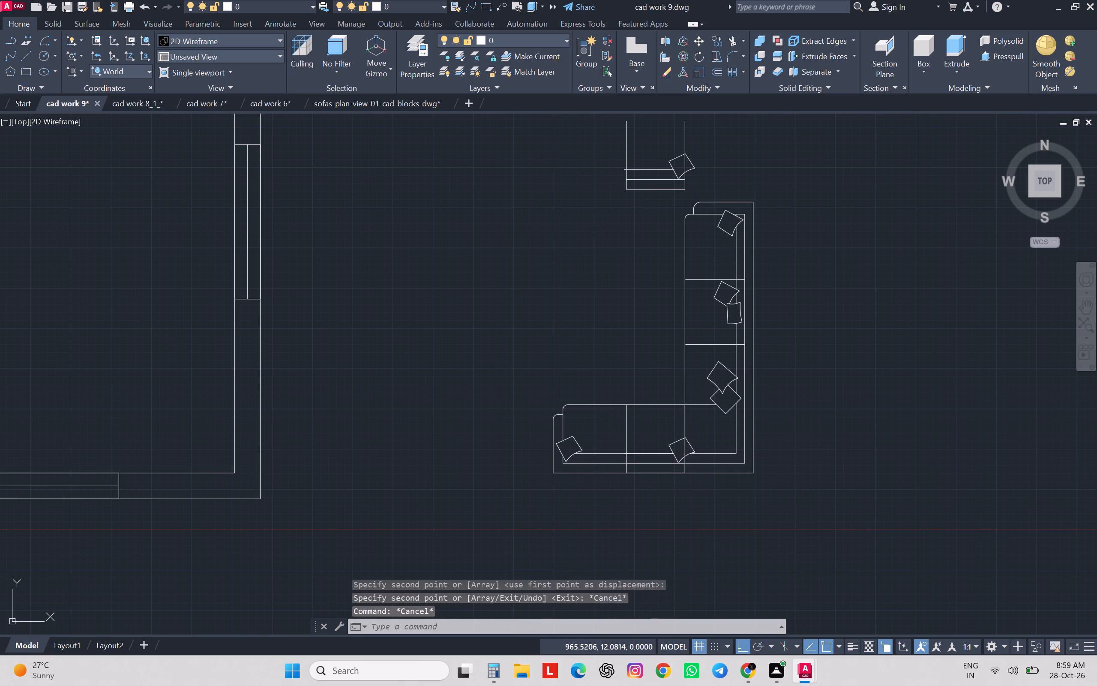
key(Escape)
key(Escape)
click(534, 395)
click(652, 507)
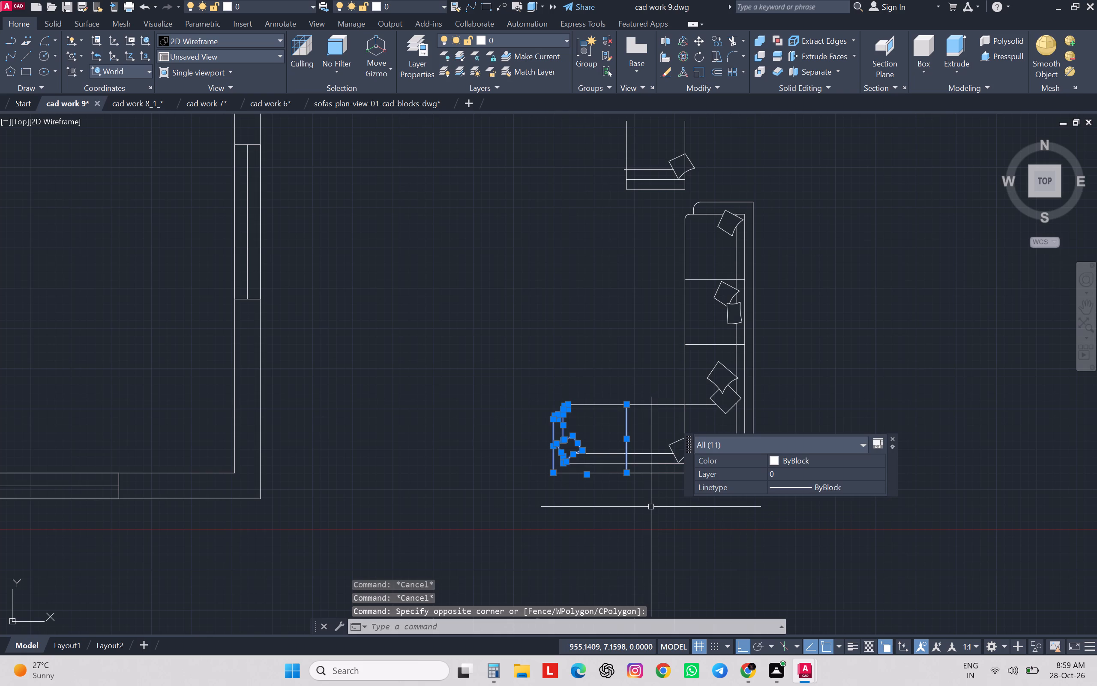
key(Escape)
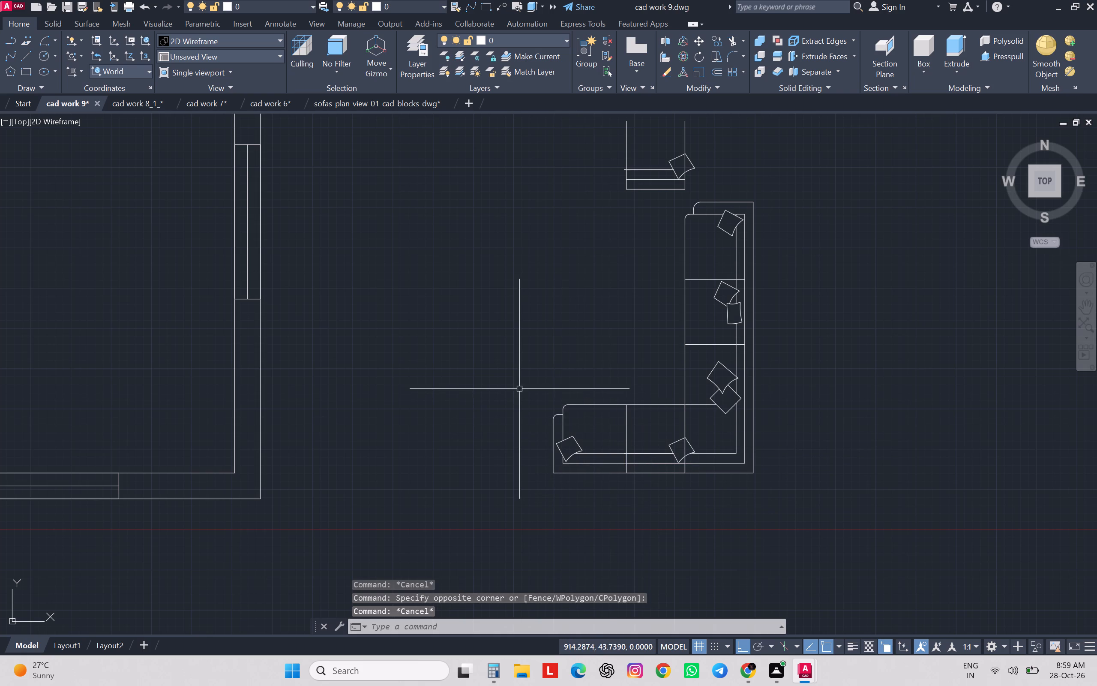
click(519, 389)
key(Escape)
Move the short arm's west end, with its front and back lines, straight west away from the long arm.
drag(643, 389, 637, 392)
click(513, 490)
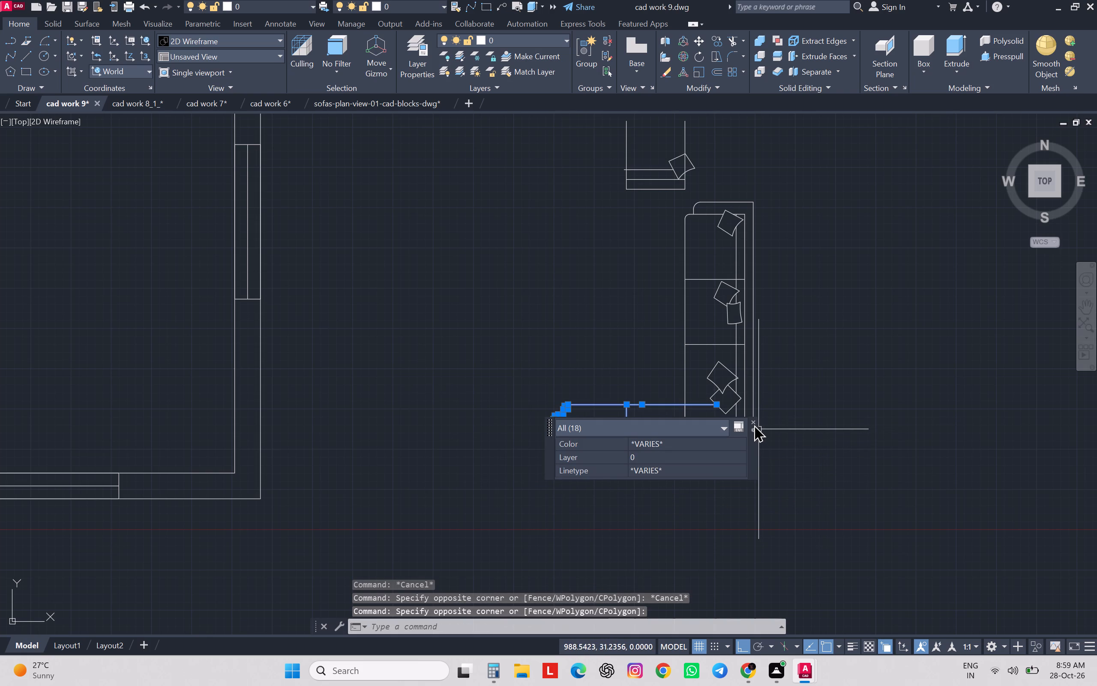
click(754, 424)
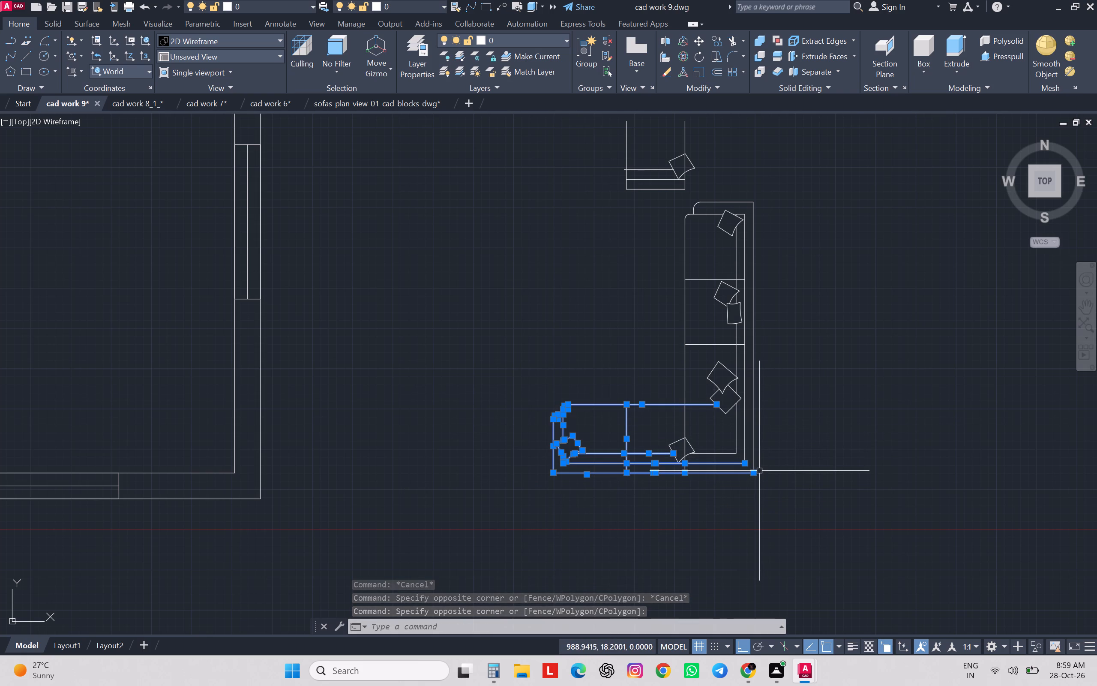
key(m)
key(Return)
click(755, 469)
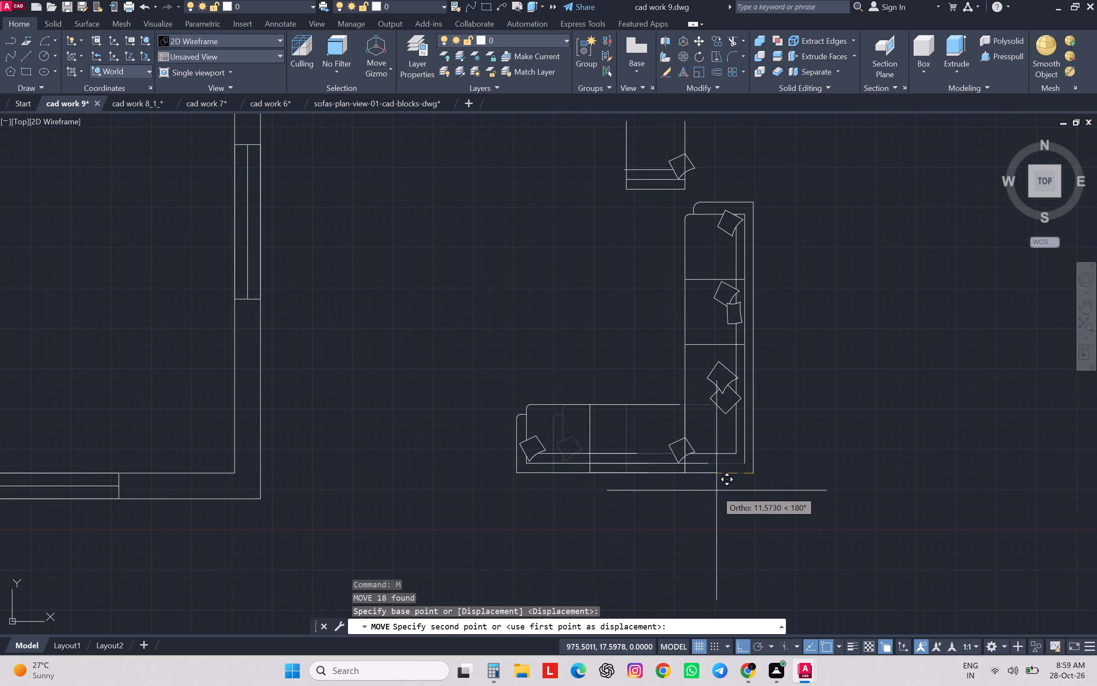
click(591, 498)
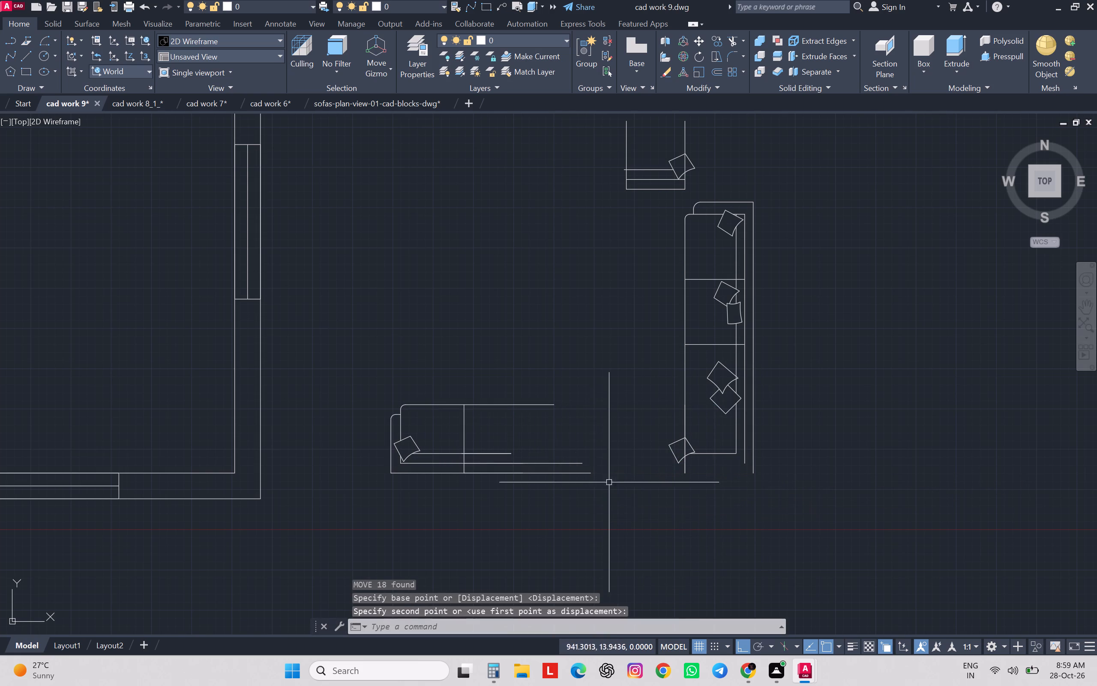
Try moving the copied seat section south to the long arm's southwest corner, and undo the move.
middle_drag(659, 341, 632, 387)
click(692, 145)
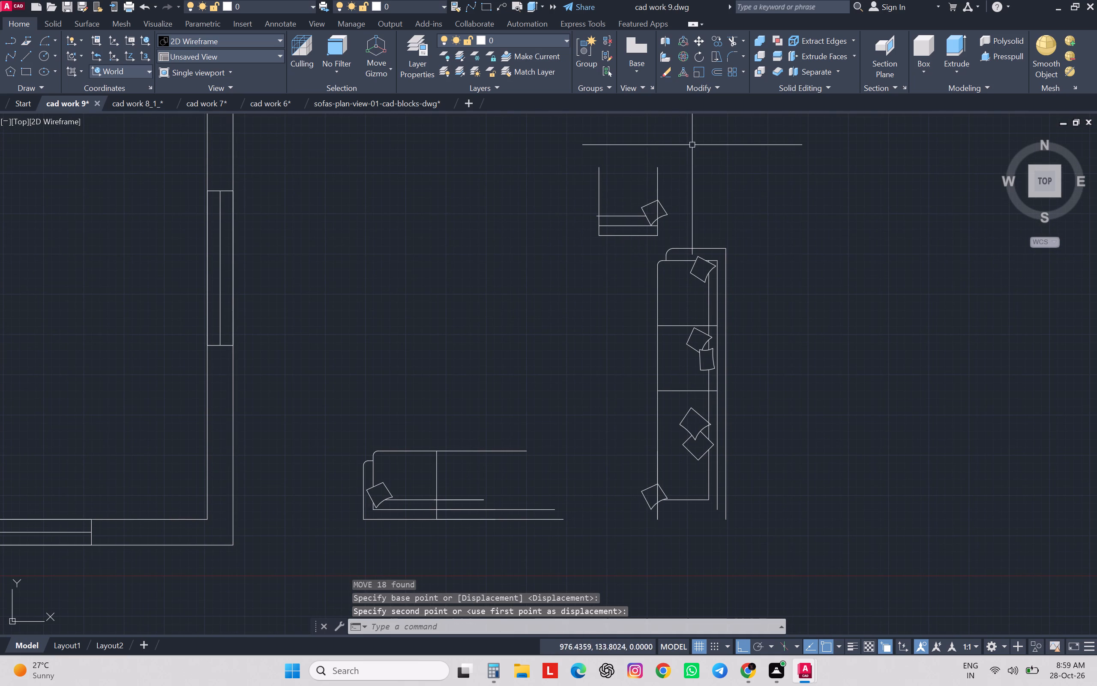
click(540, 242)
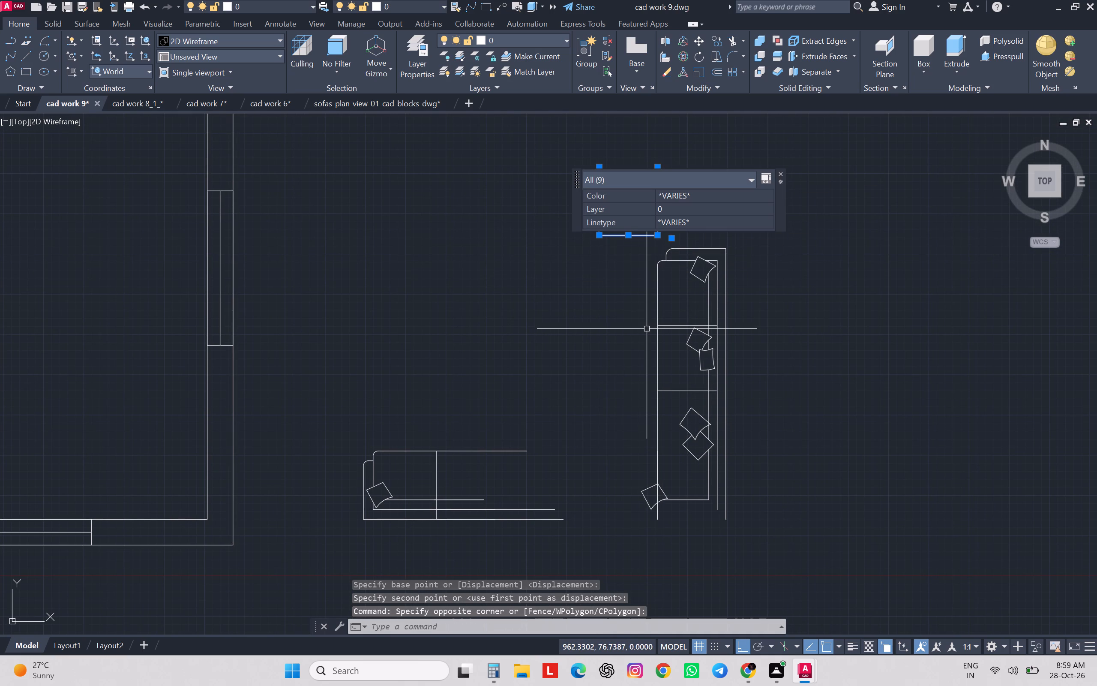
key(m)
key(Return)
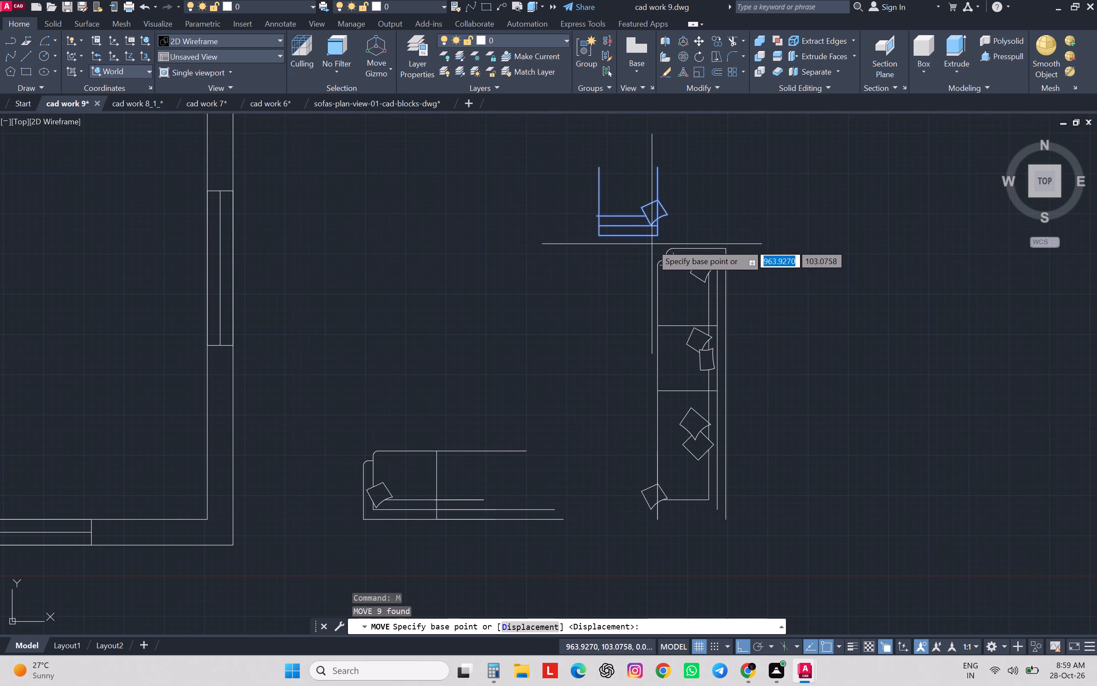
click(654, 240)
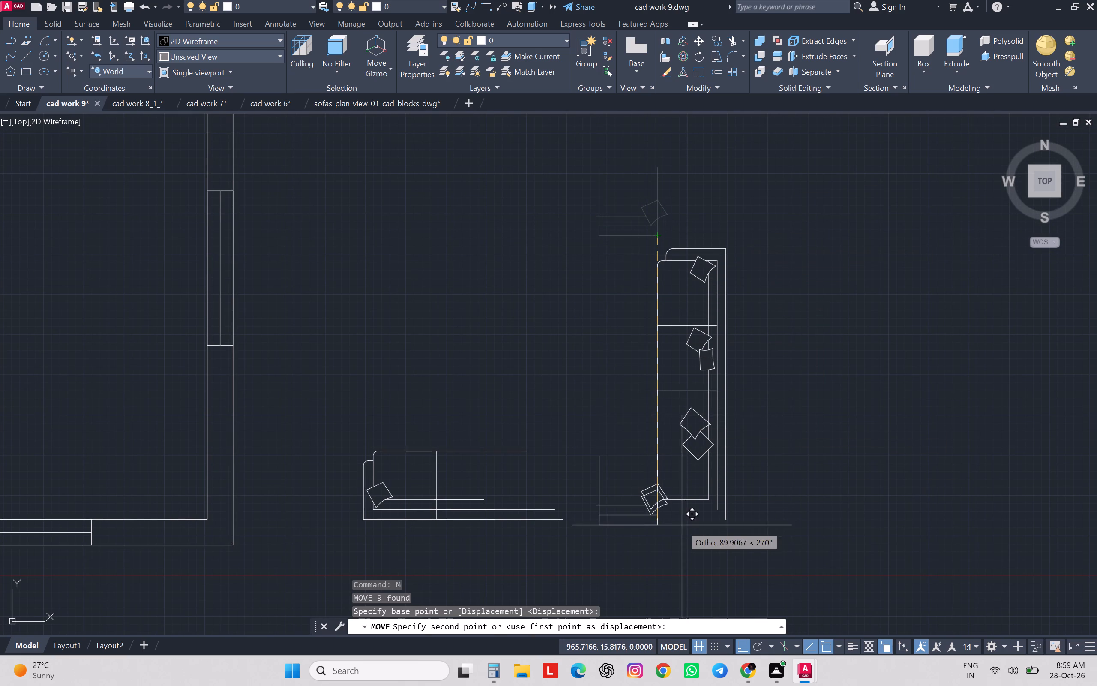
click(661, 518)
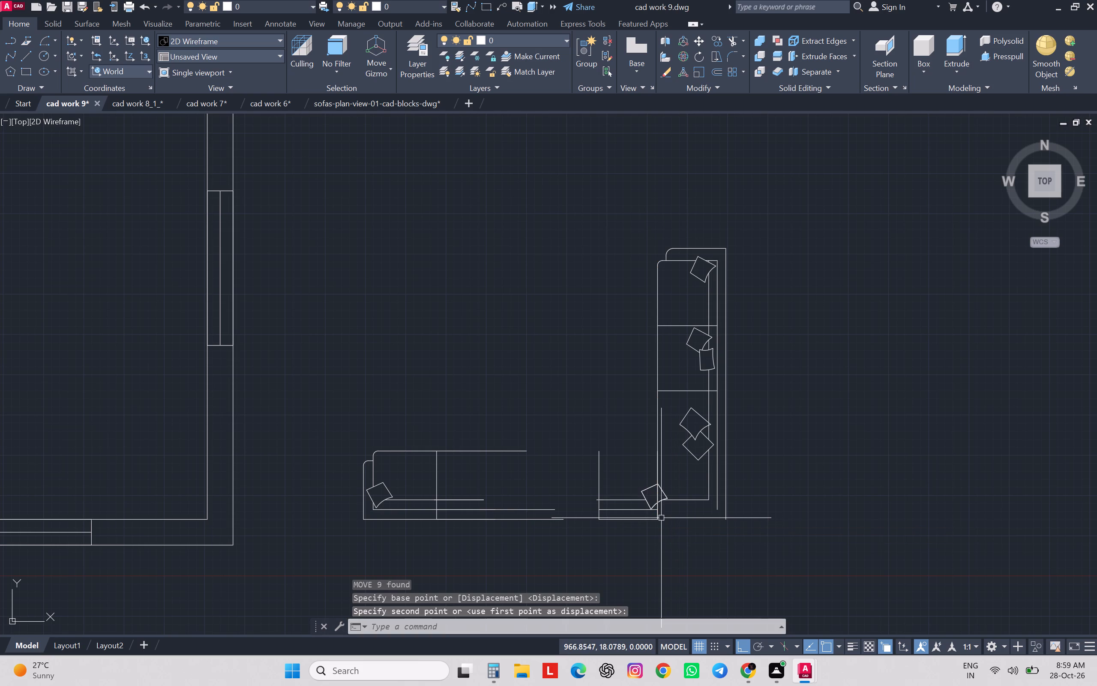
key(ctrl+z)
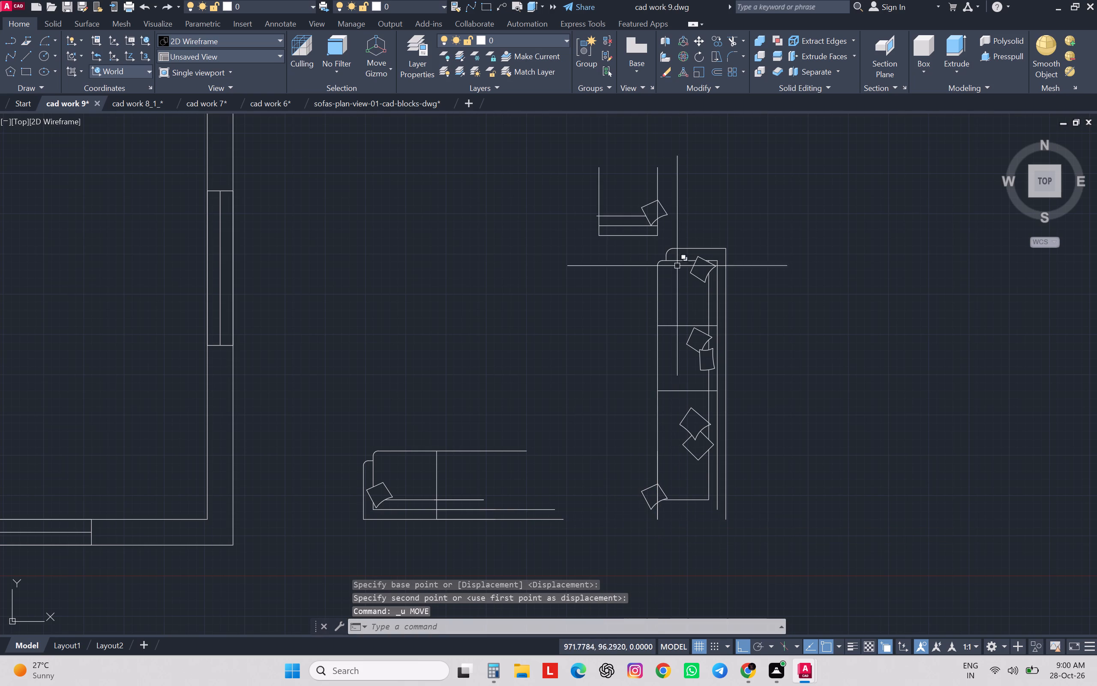
Copy the spare seat section from its southeast corner to the long arm's southwest corner, and again directly west of that copy.
click(665, 156)
click(558, 245)
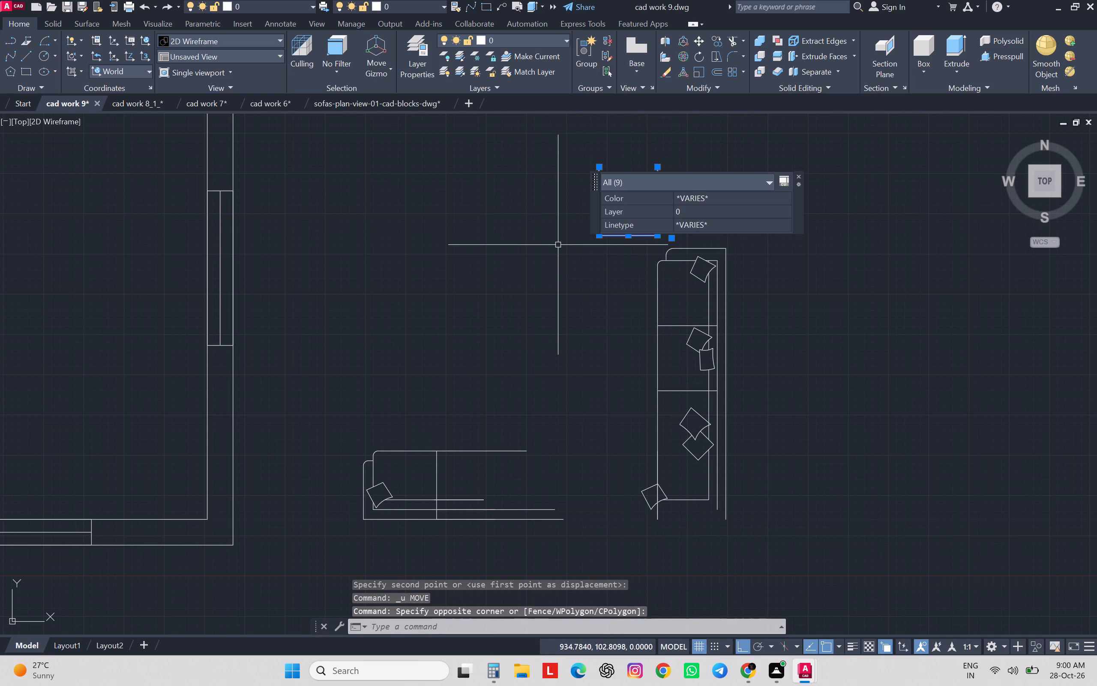
text(co)
key(Return)
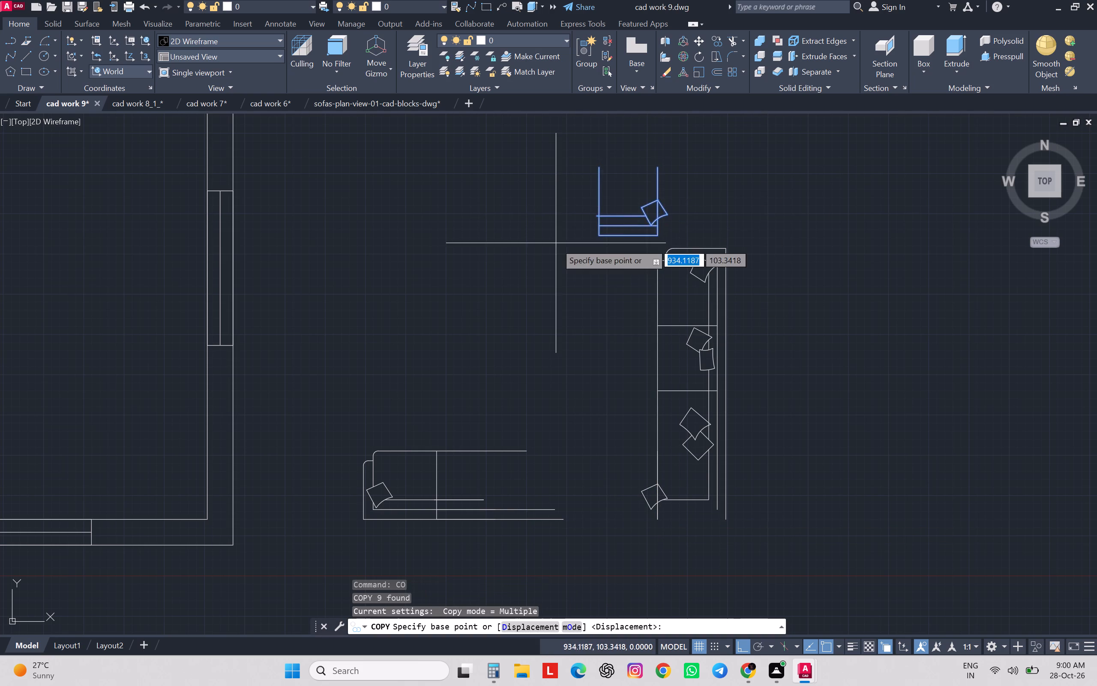
click(656, 234)
click(658, 521)
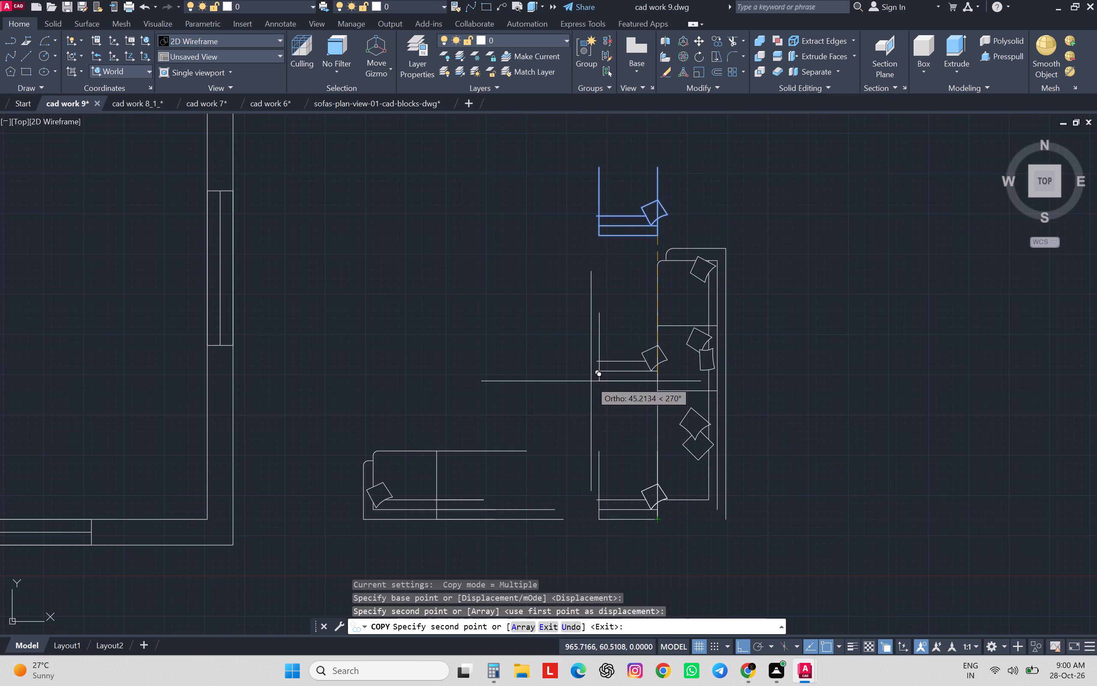
key(F8)
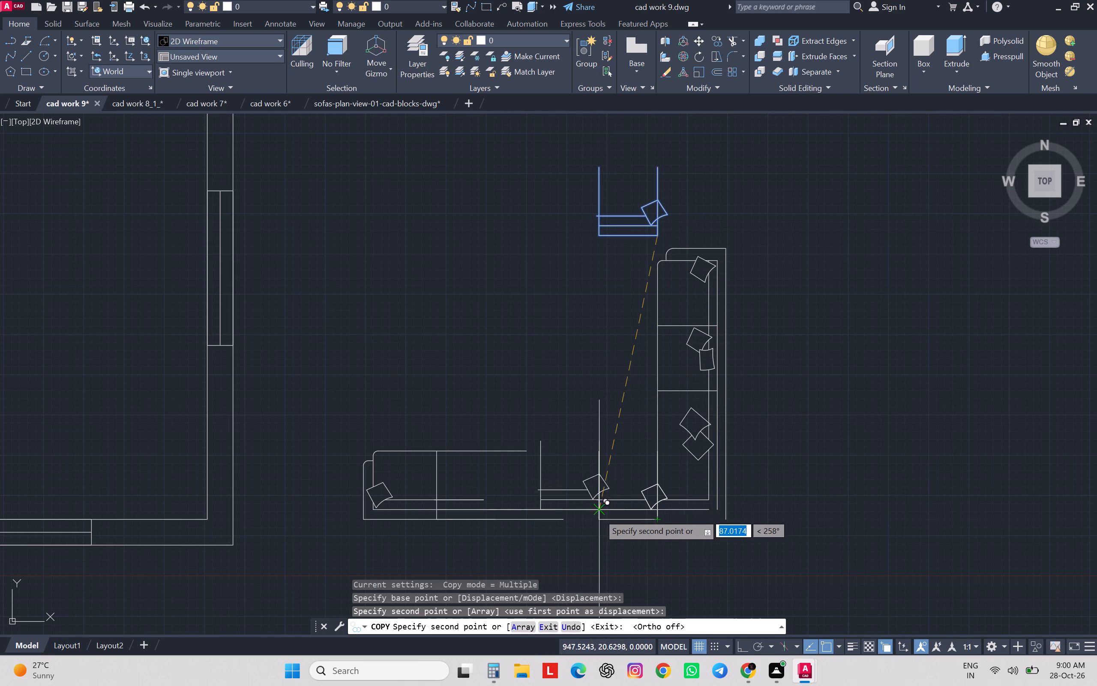
click(600, 523)
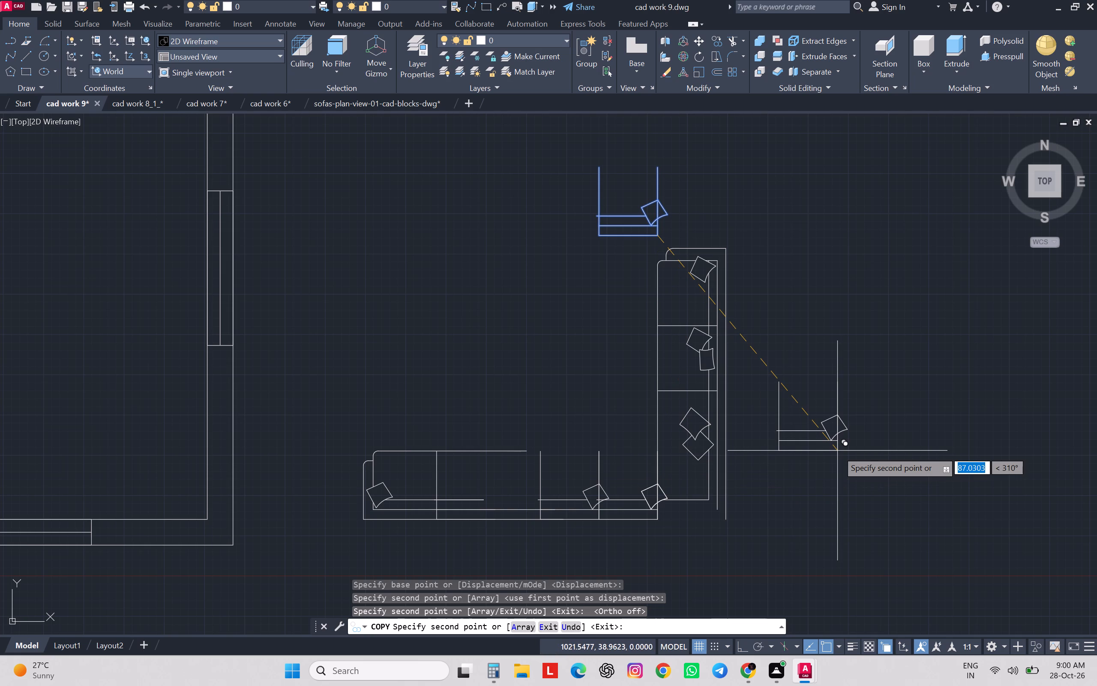
key(Escape)
key(Escape)
key(Escape)
key(Escape)
key(Escape)
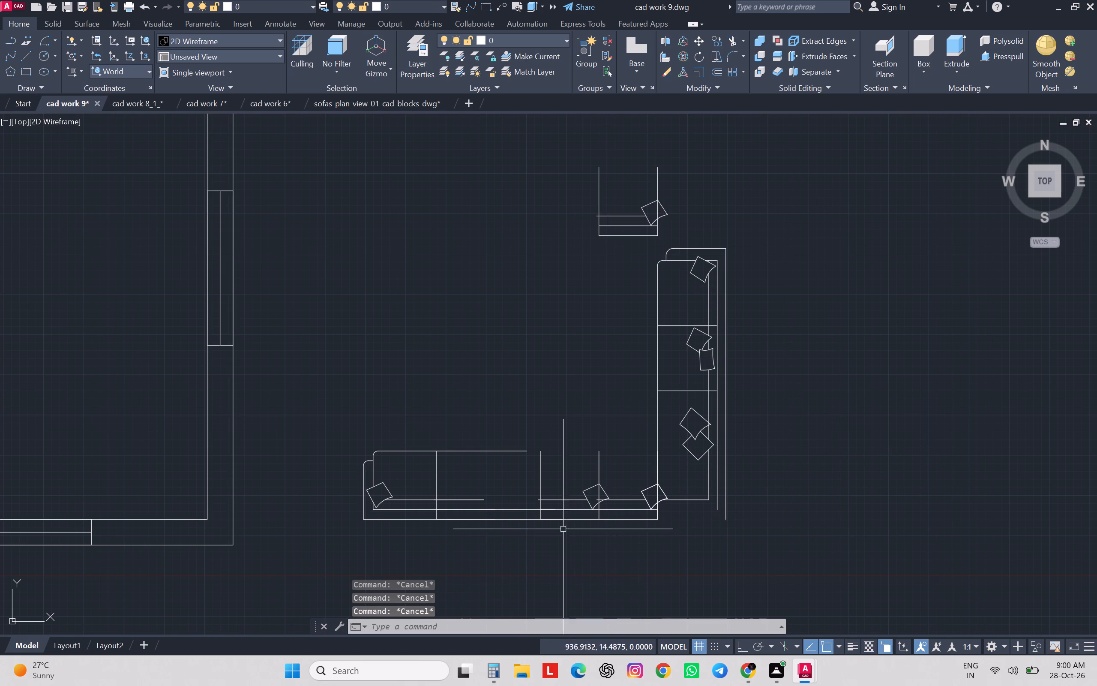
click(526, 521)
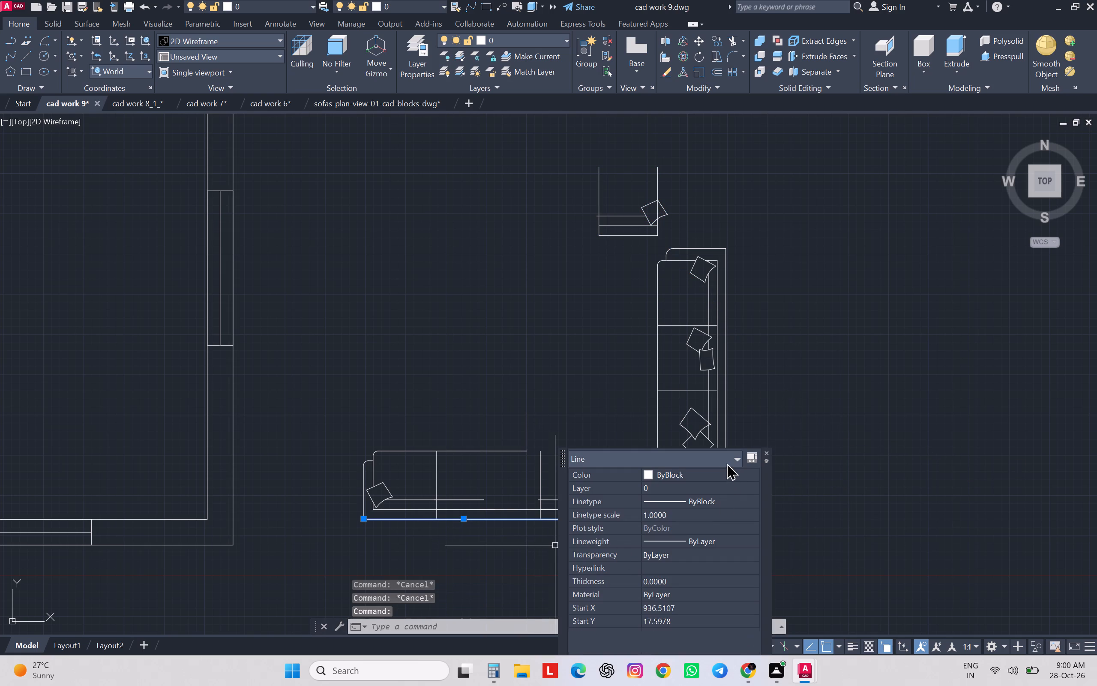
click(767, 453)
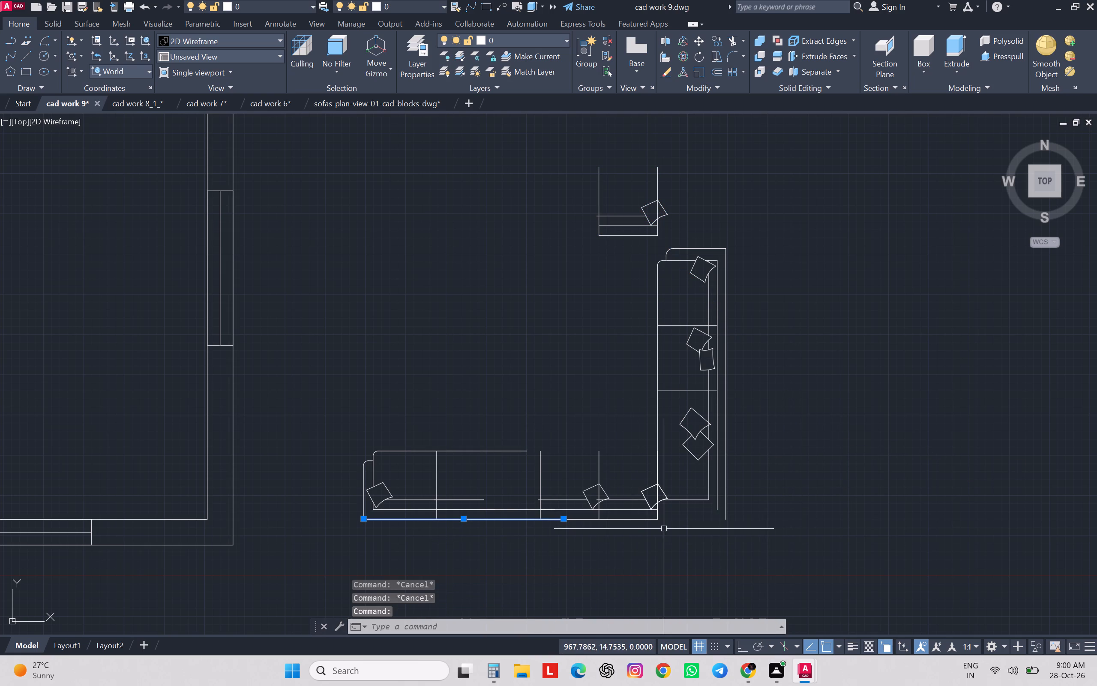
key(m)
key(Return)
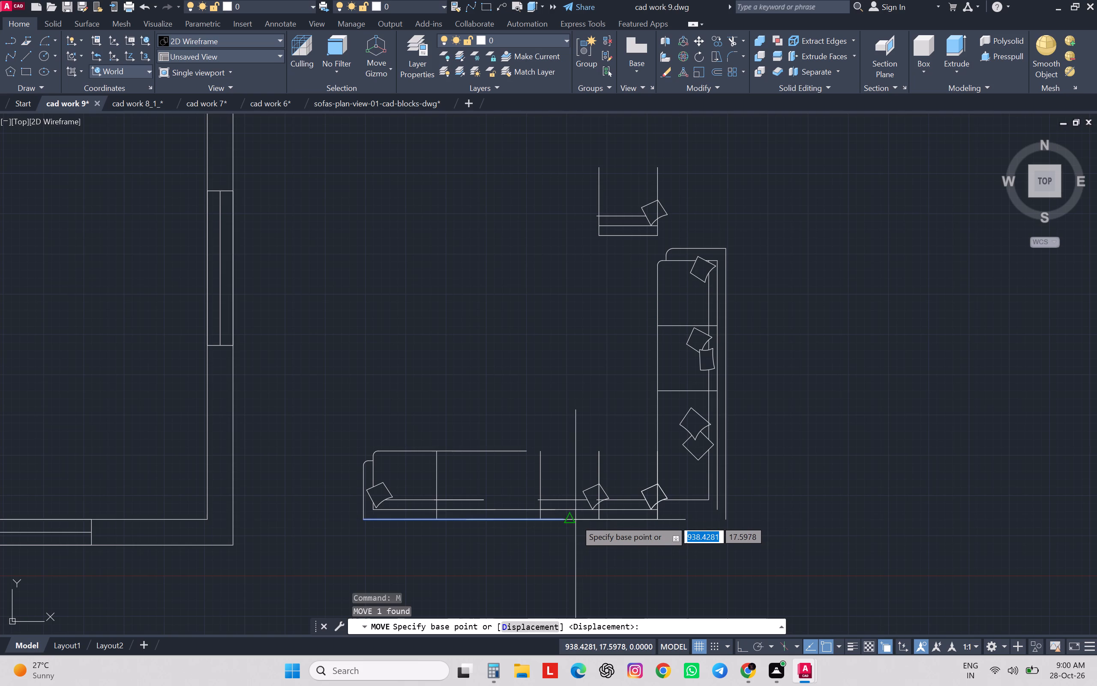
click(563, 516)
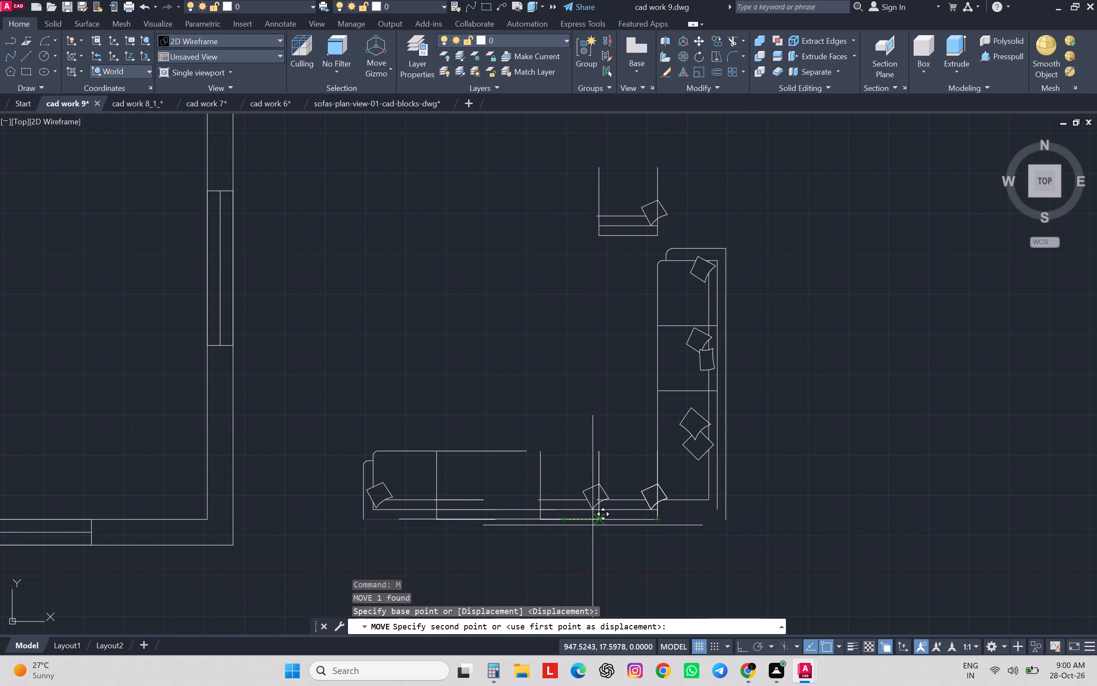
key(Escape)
Move the short arm's west end about 29 units straight east so its outer south line meets the long arm's west edge.
click(517, 422)
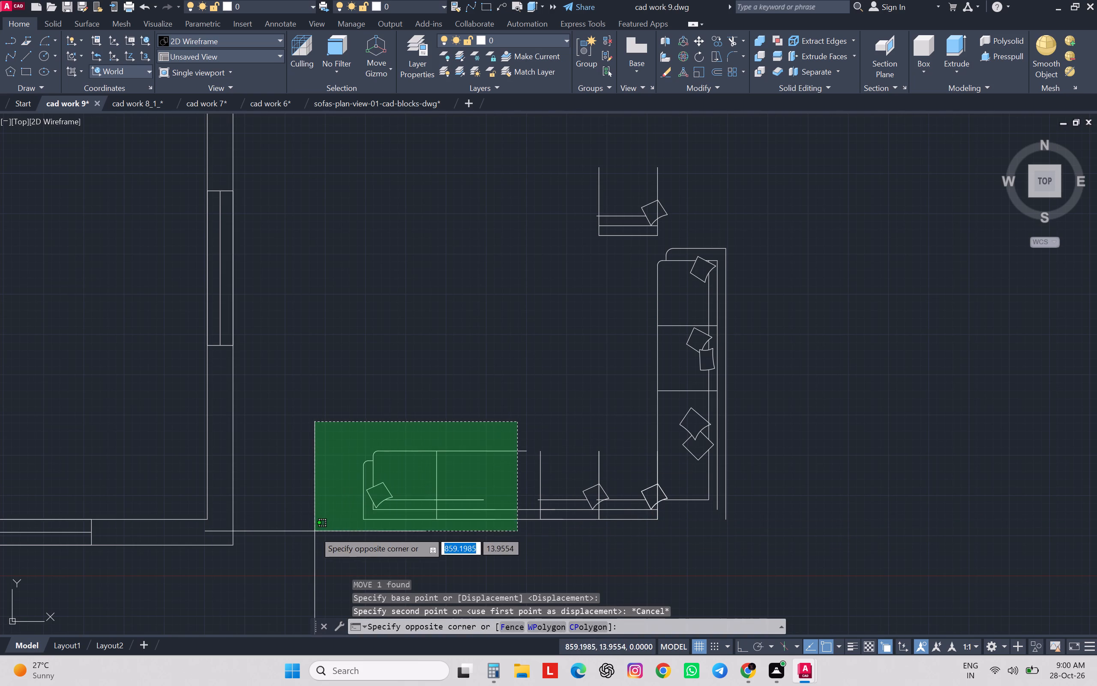
click(315, 532)
key(m)
key(Return)
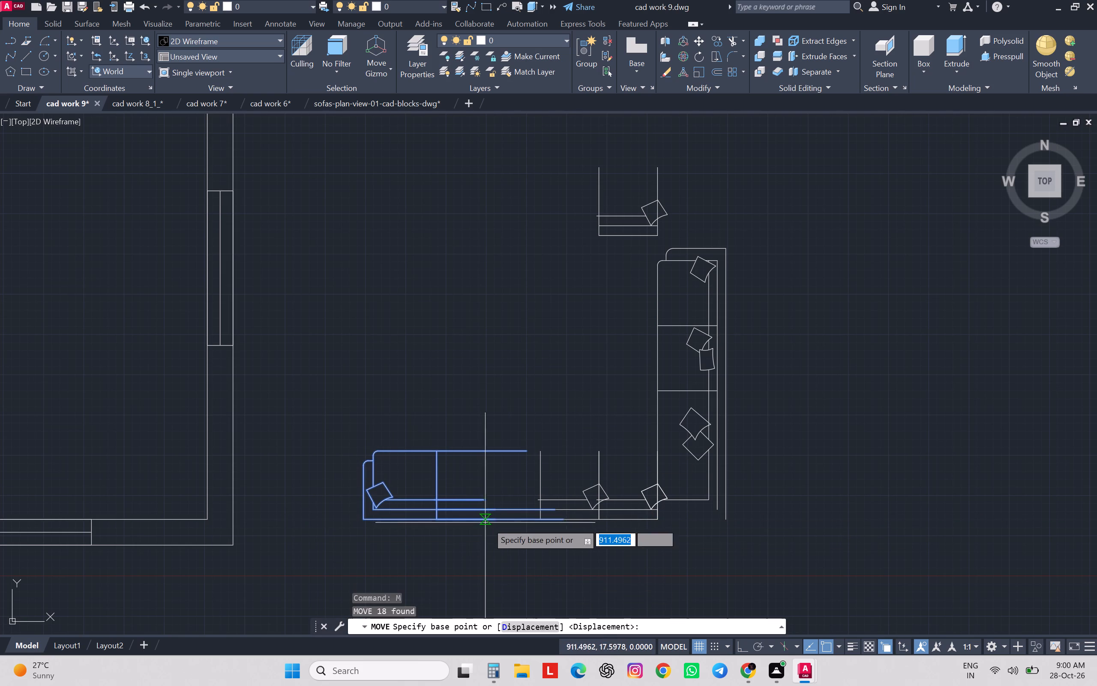
click(562, 516)
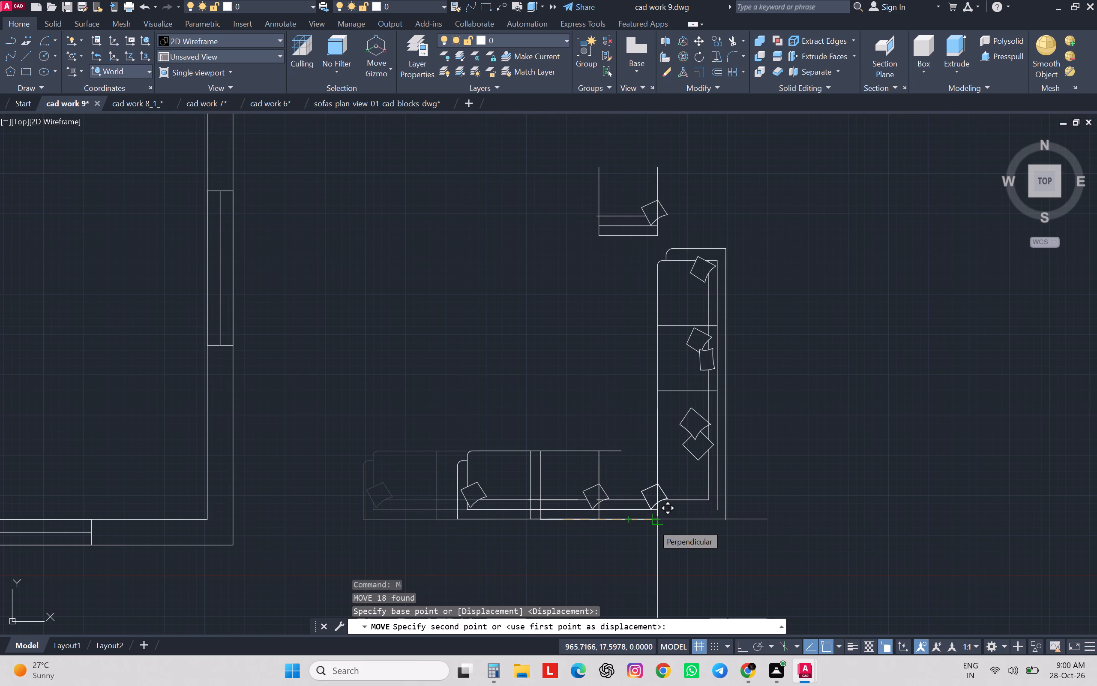
click(653, 524)
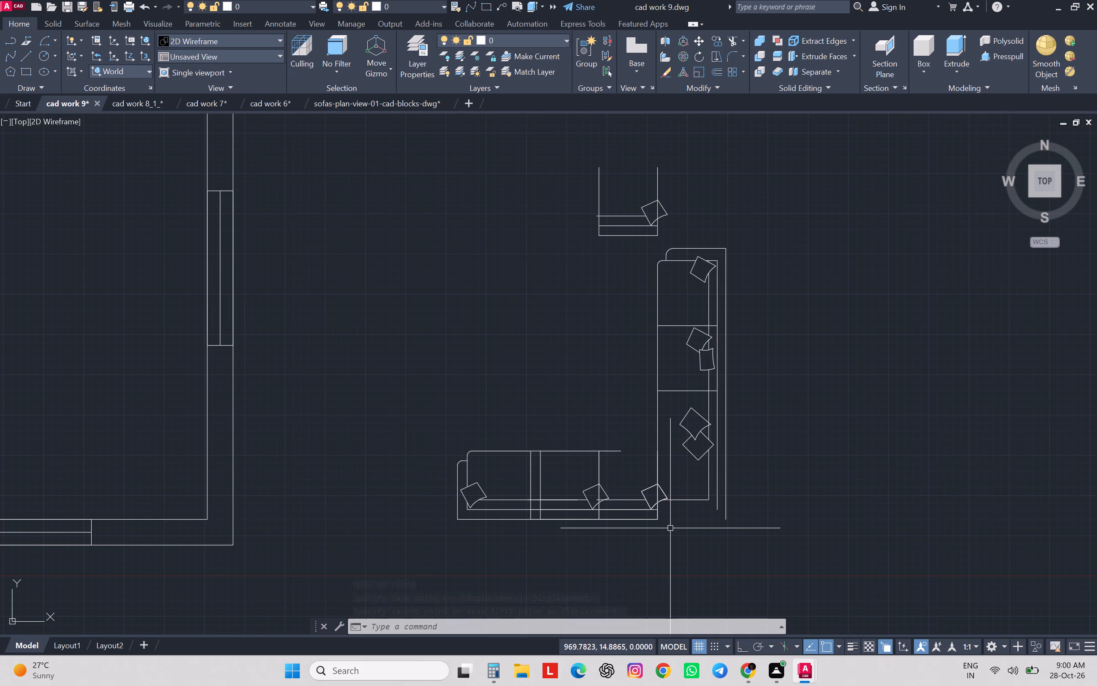
Delete the redundant west divider of the westernmost copied seat section.
click(540, 489)
key(Delete)
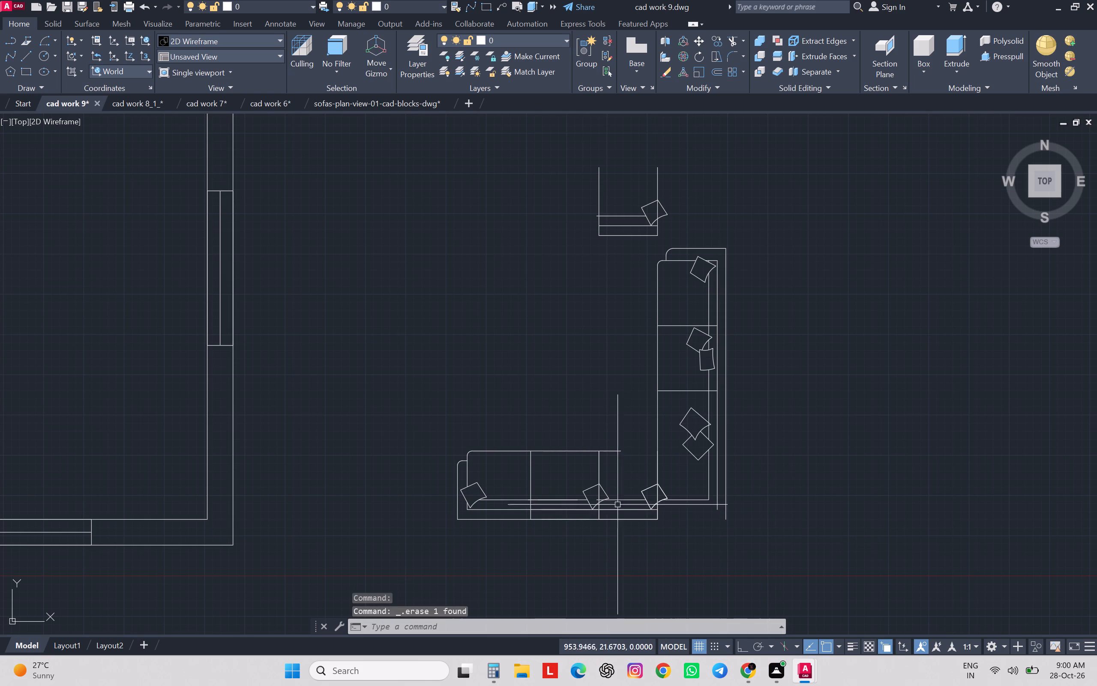
Extend the short arm's front line to the long arm's west edge, and its outer and inner back lines to the long arm's back lines.
key(e)
text(x)
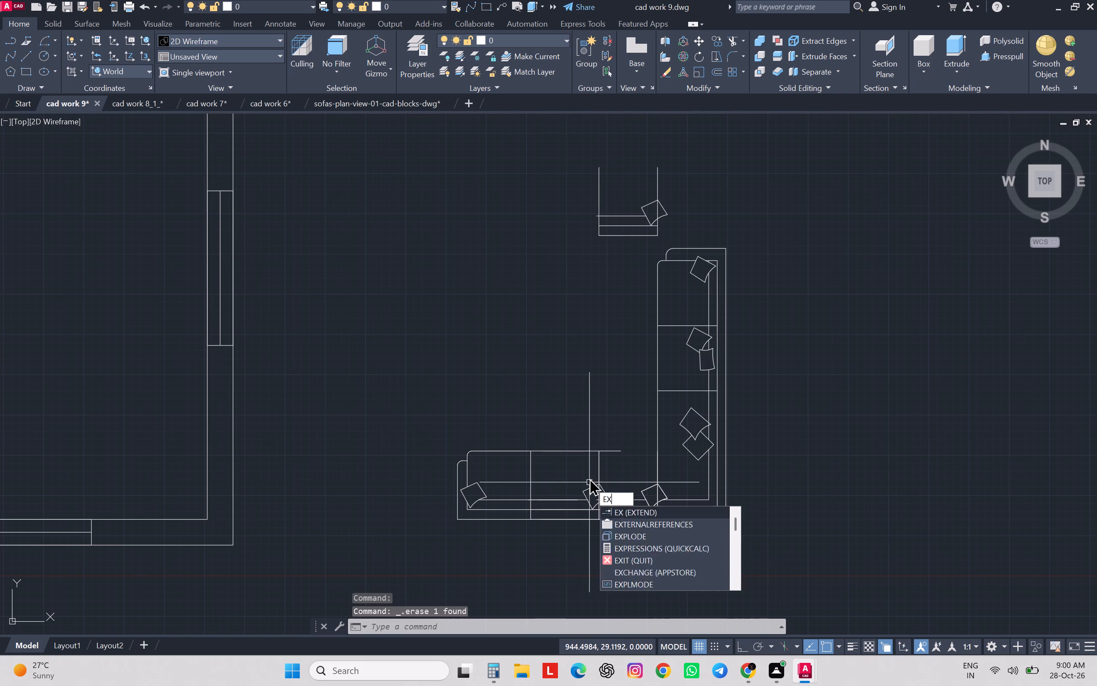
key(space)
click(608, 451)
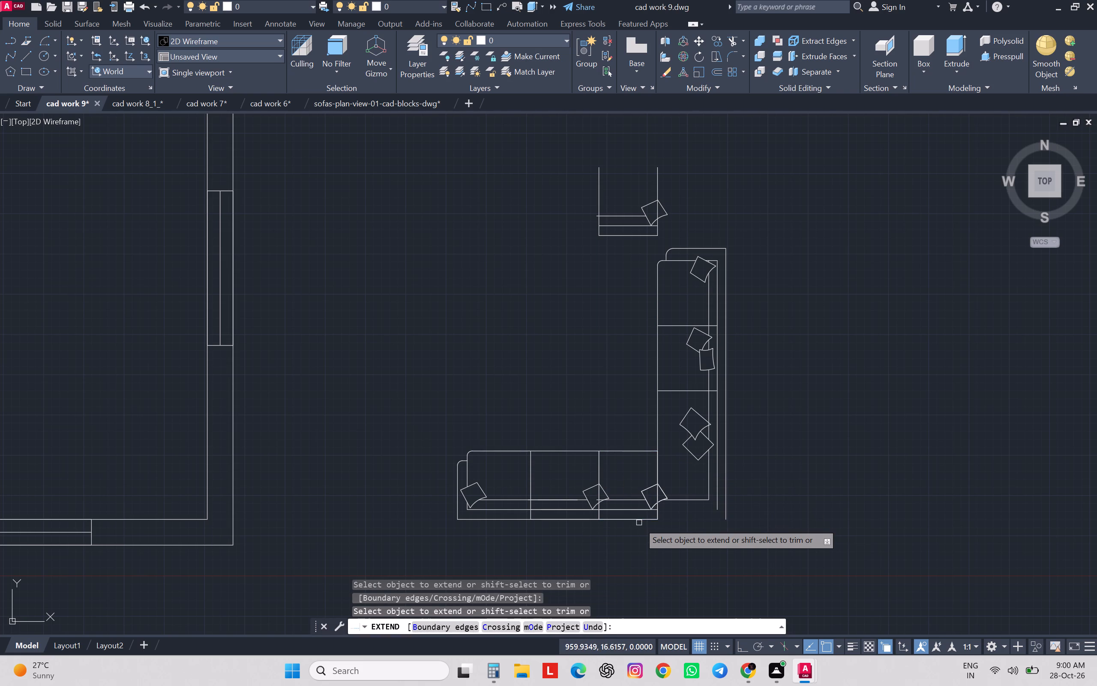
click(641, 519)
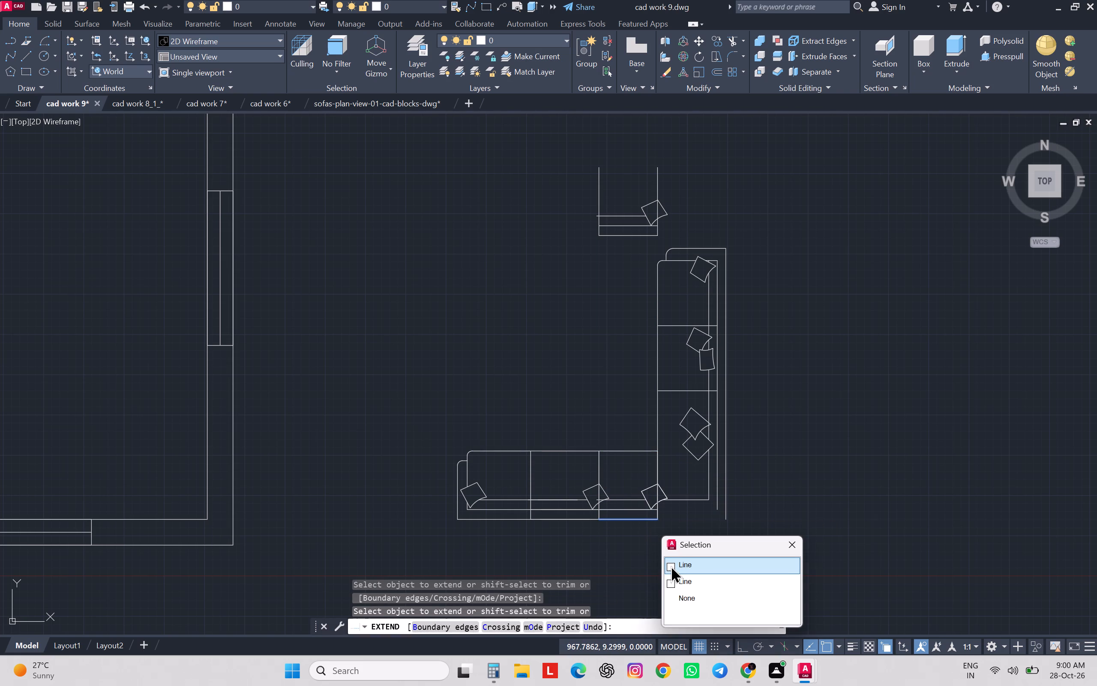
click(670, 565)
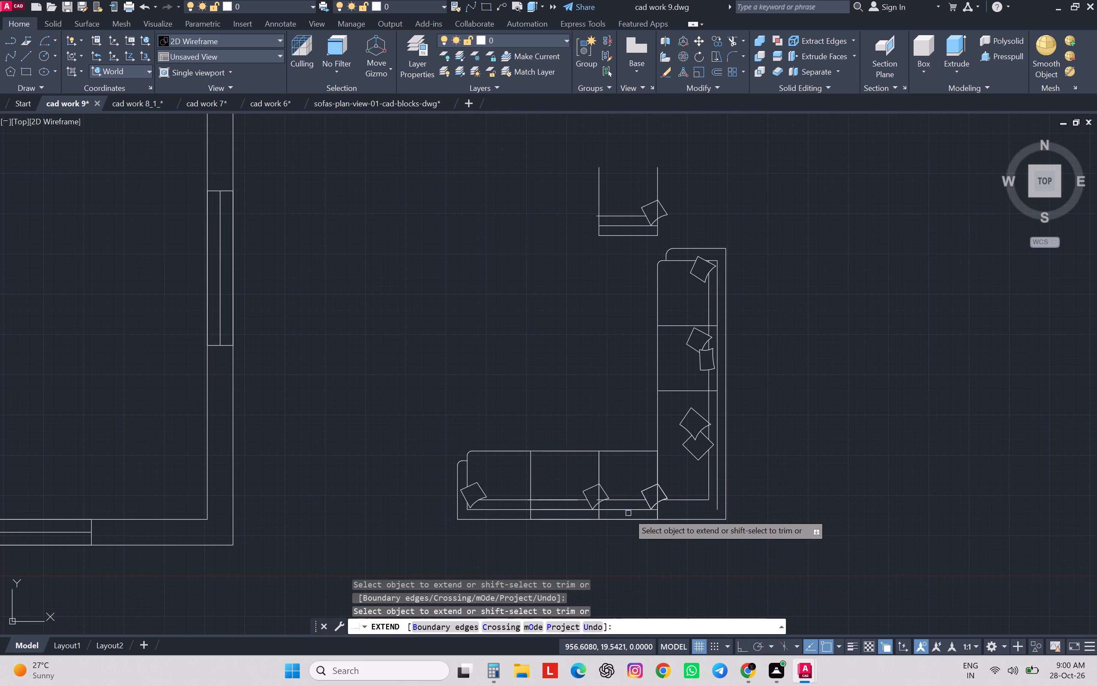
click(629, 509)
click(656, 551)
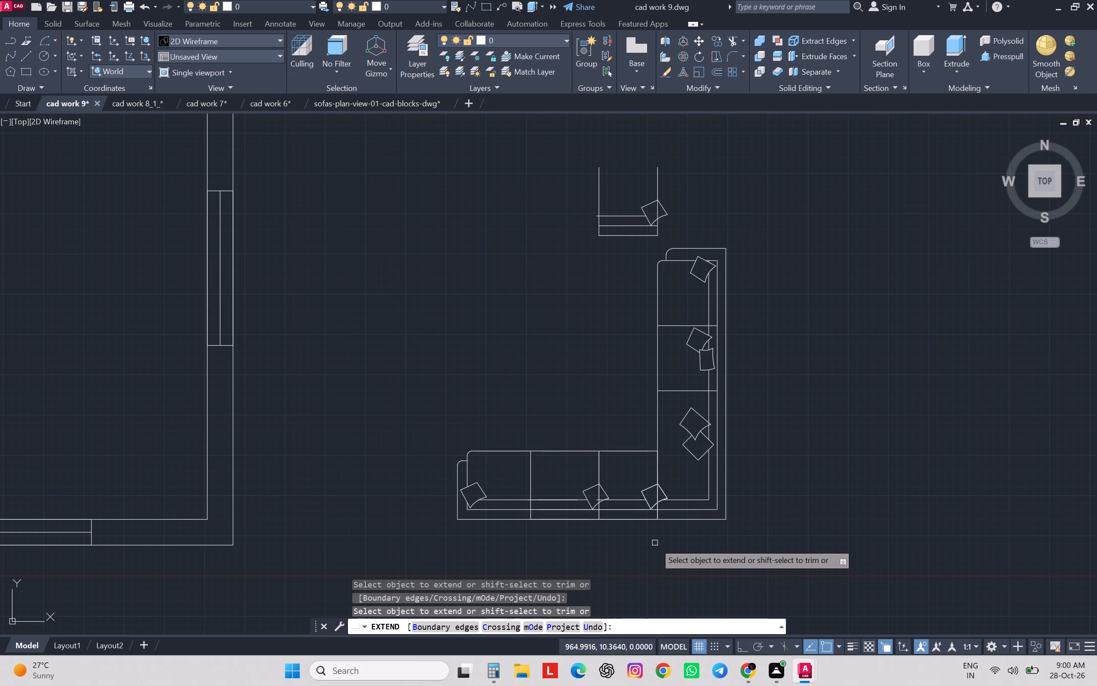
key(Escape)
key(Escape)
key(Escape)
key(Escape)
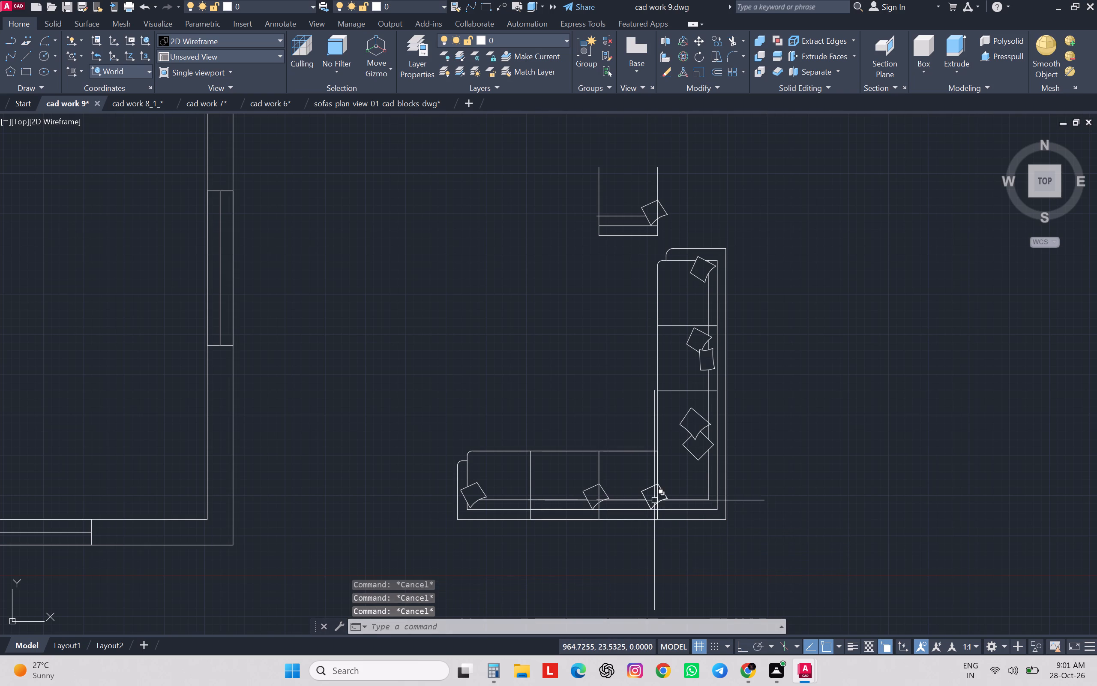
Trim the overlapping vertical lines that run through the cushion where the short arm meets the long arm.
text(tr)
key(space)
scroll(664, 499, up, 1)
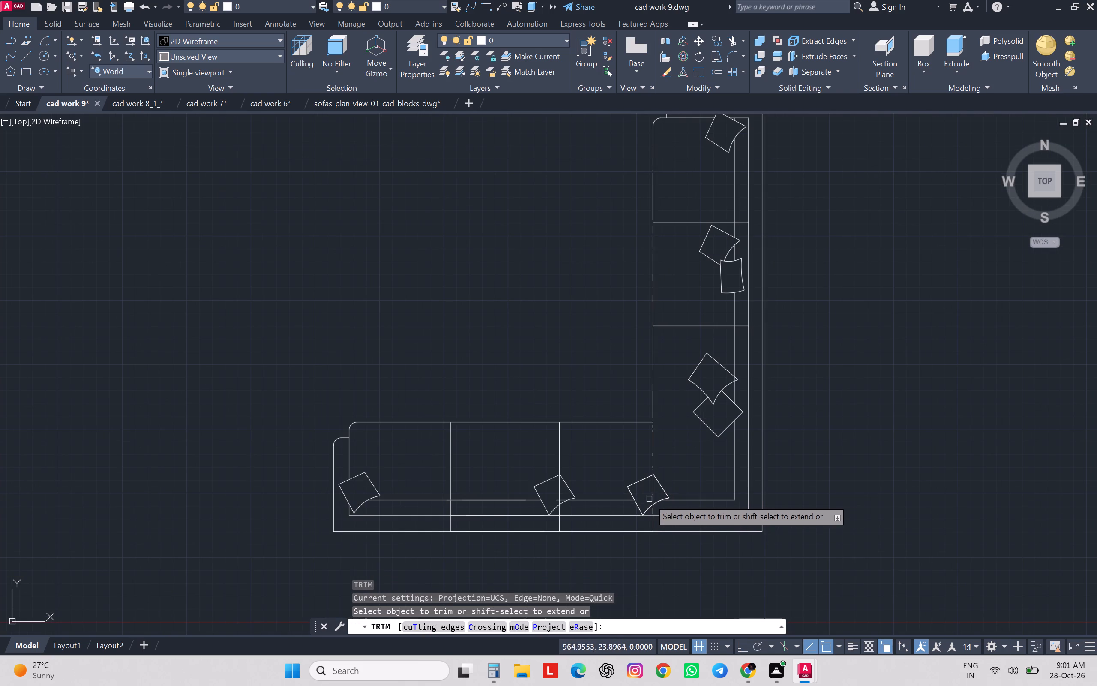
click(653, 496)
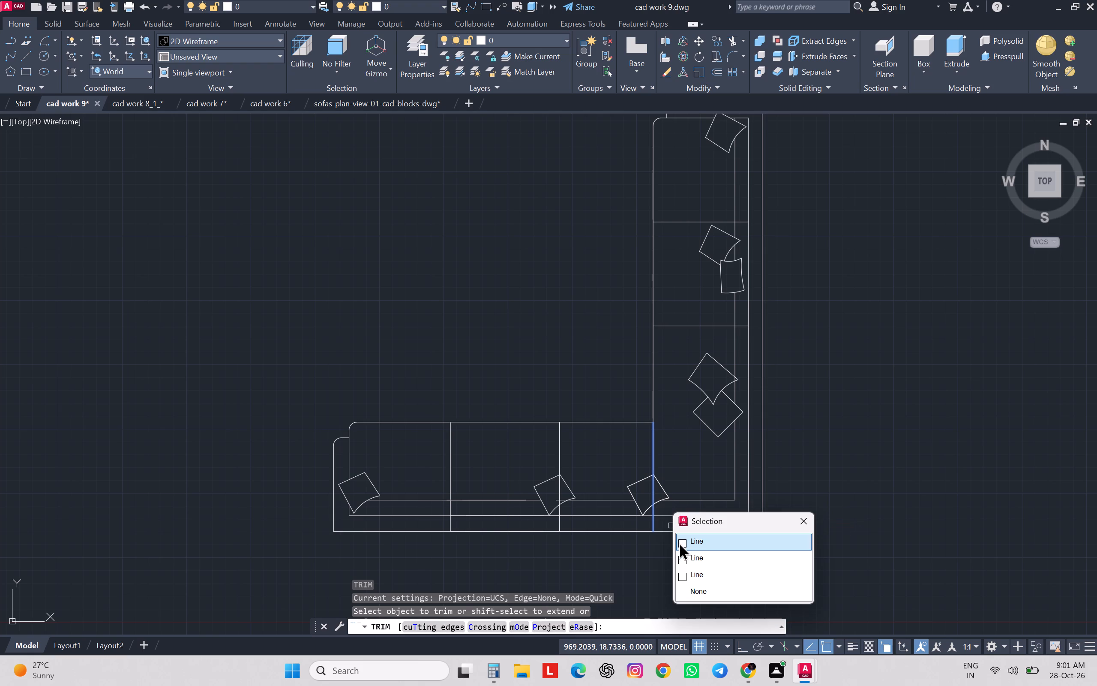
click(680, 542)
click(683, 539)
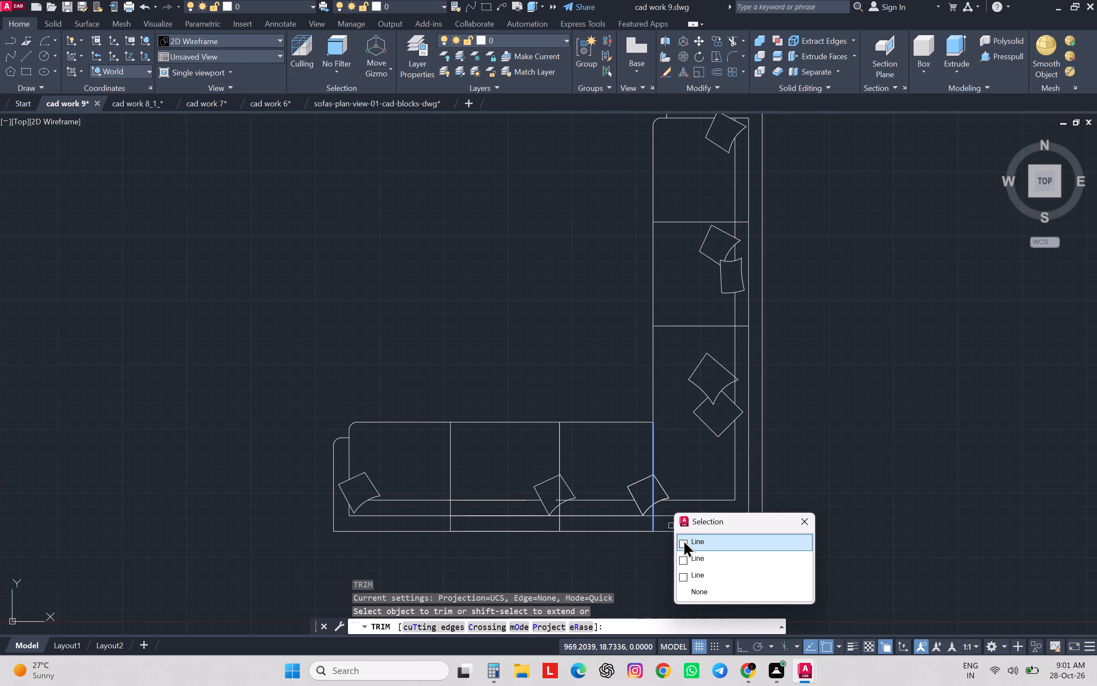
click(682, 540)
click(681, 539)
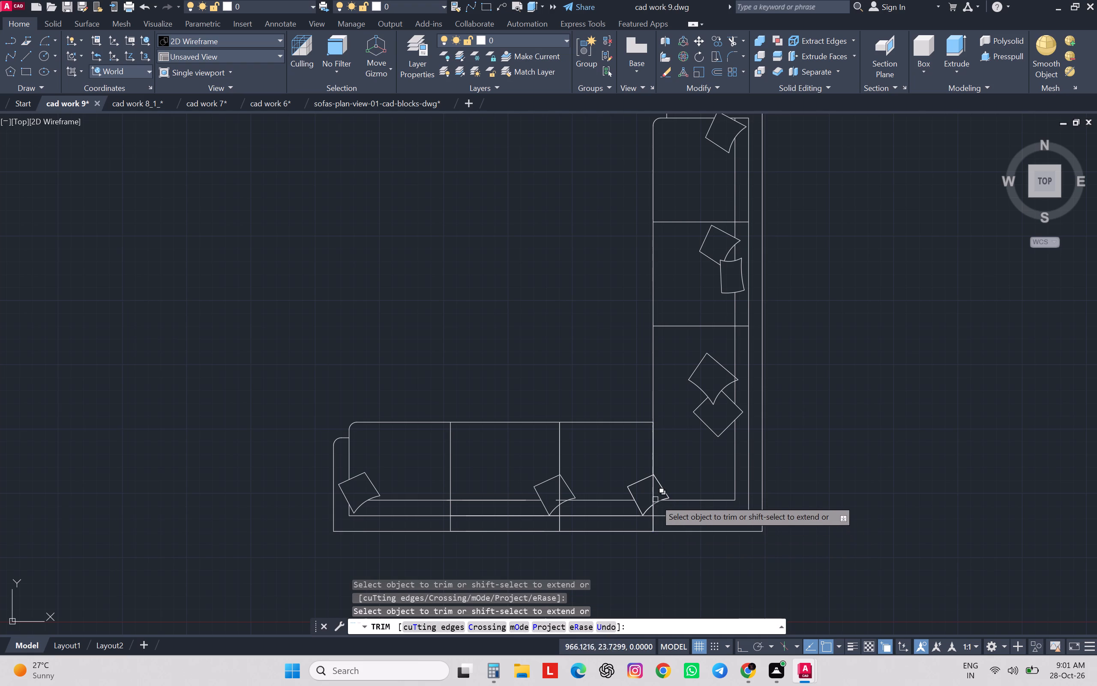
click(653, 495)
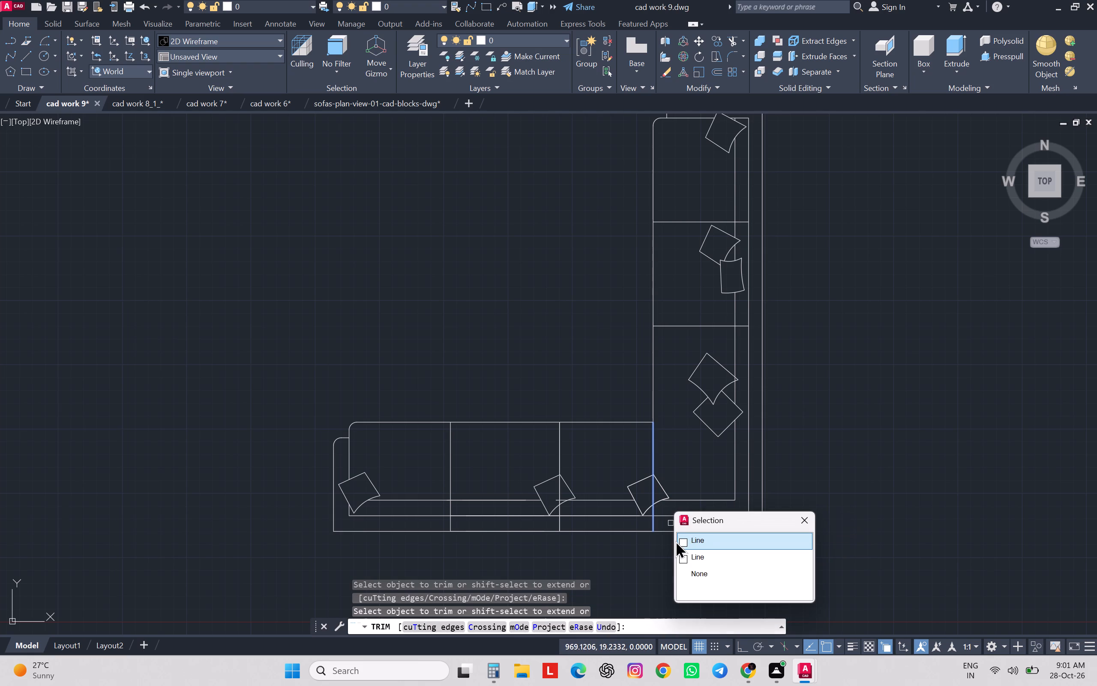
click(681, 541)
double_click(684, 542)
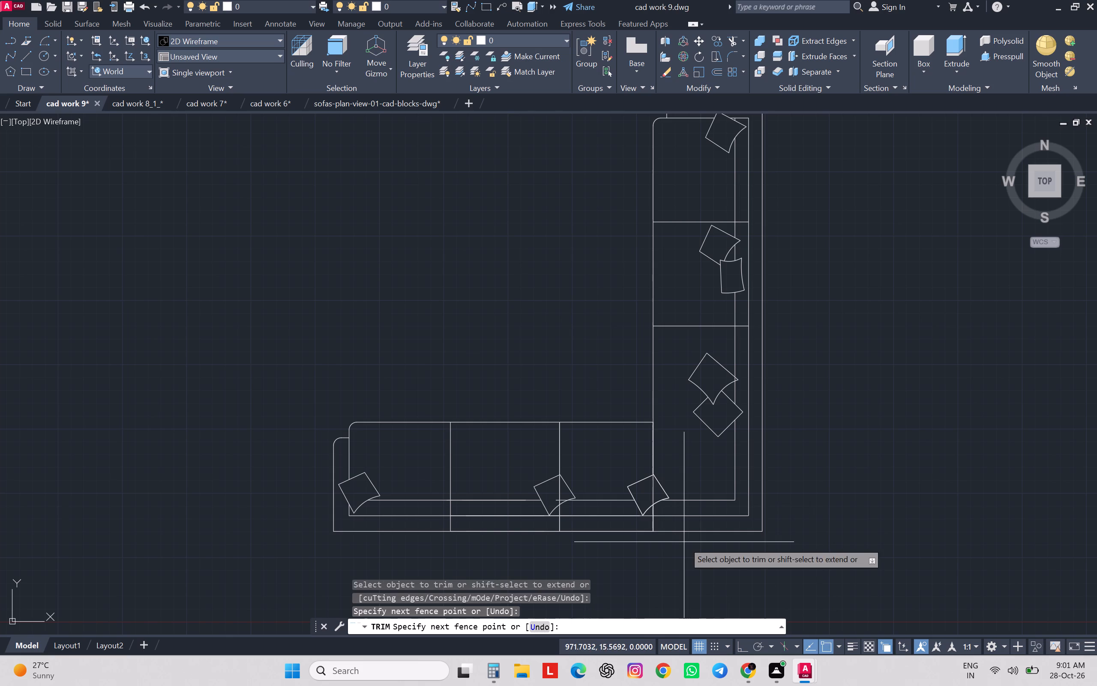
click(714, 576)
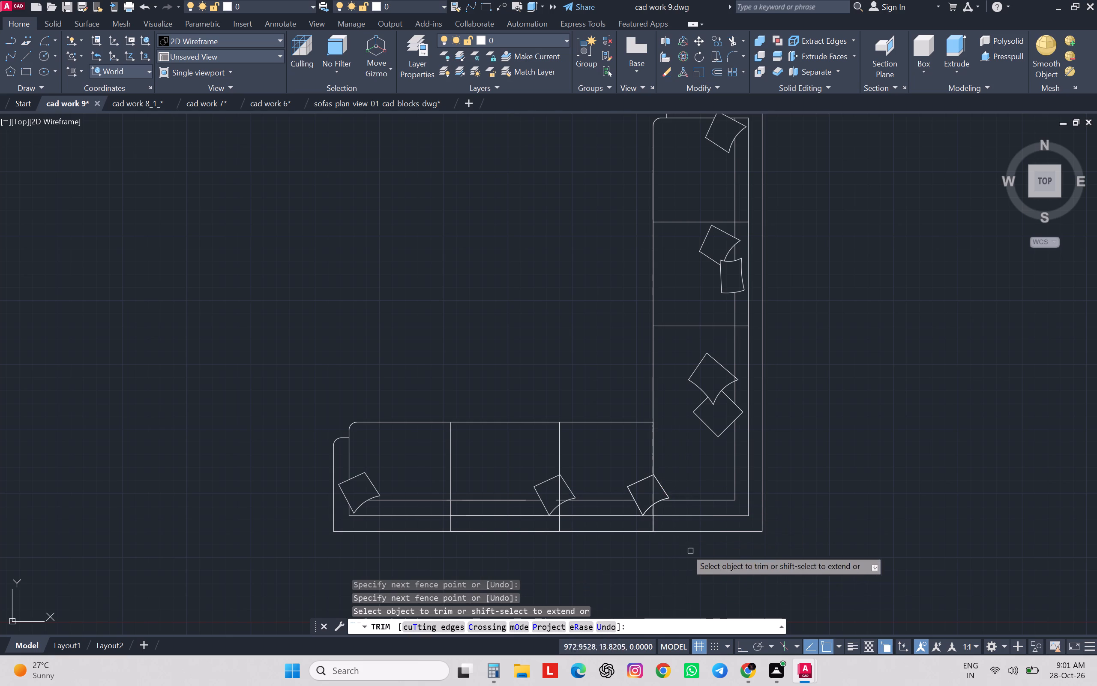
click(652, 496)
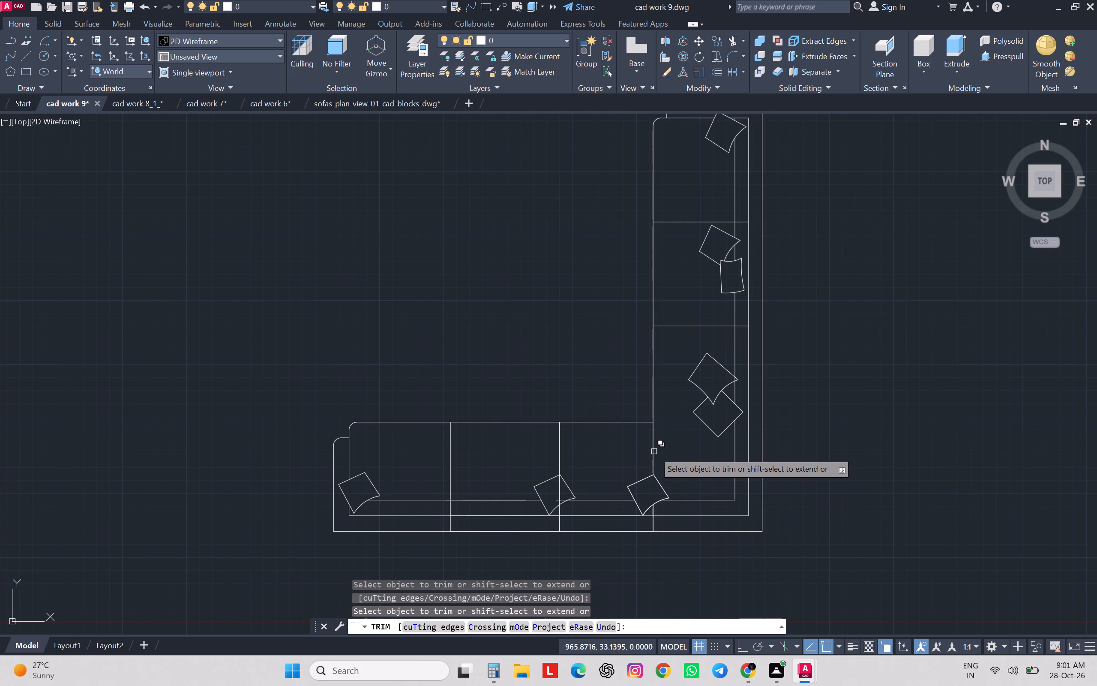
click(654, 451)
click(683, 499)
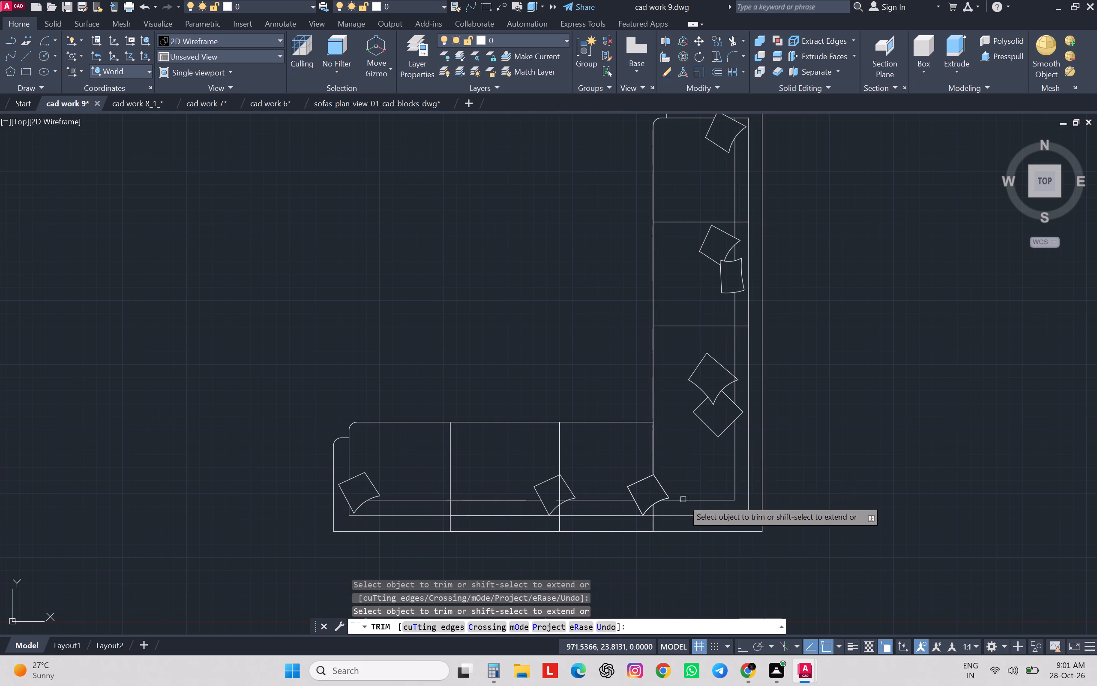
click(654, 459)
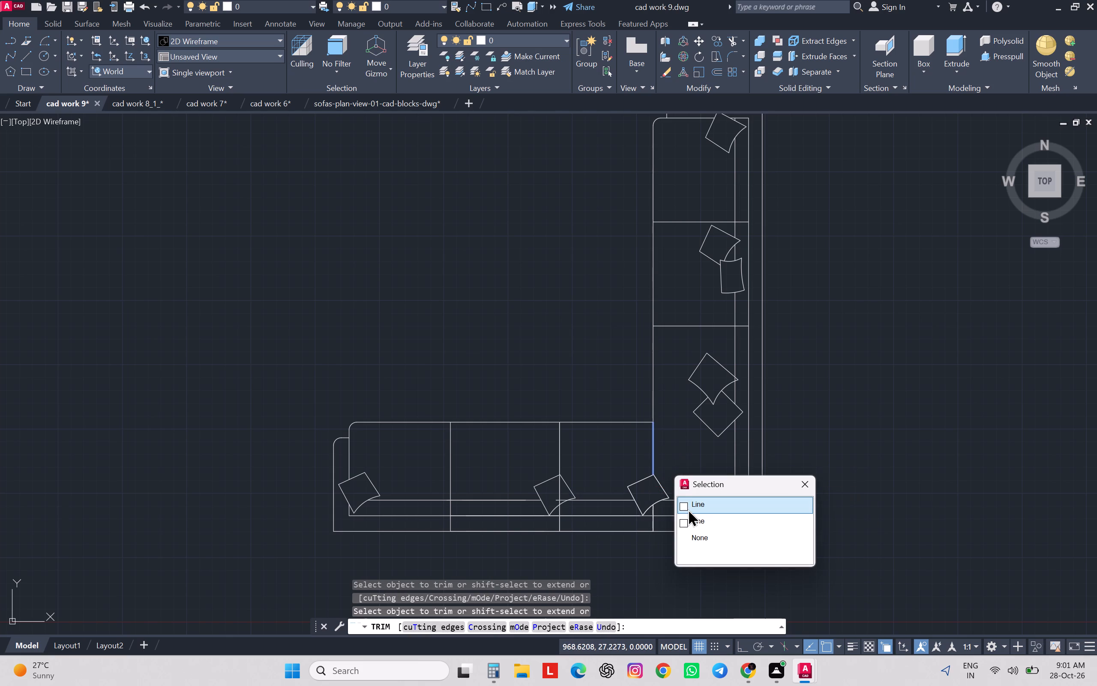
click(680, 504)
click(682, 504)
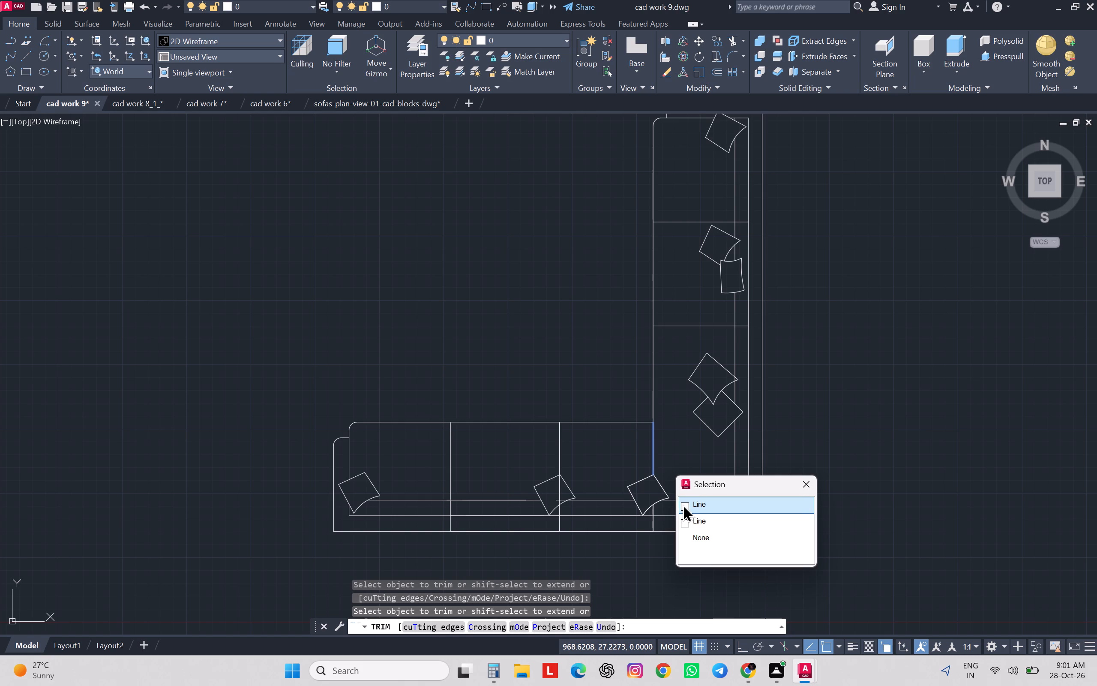
click(683, 504)
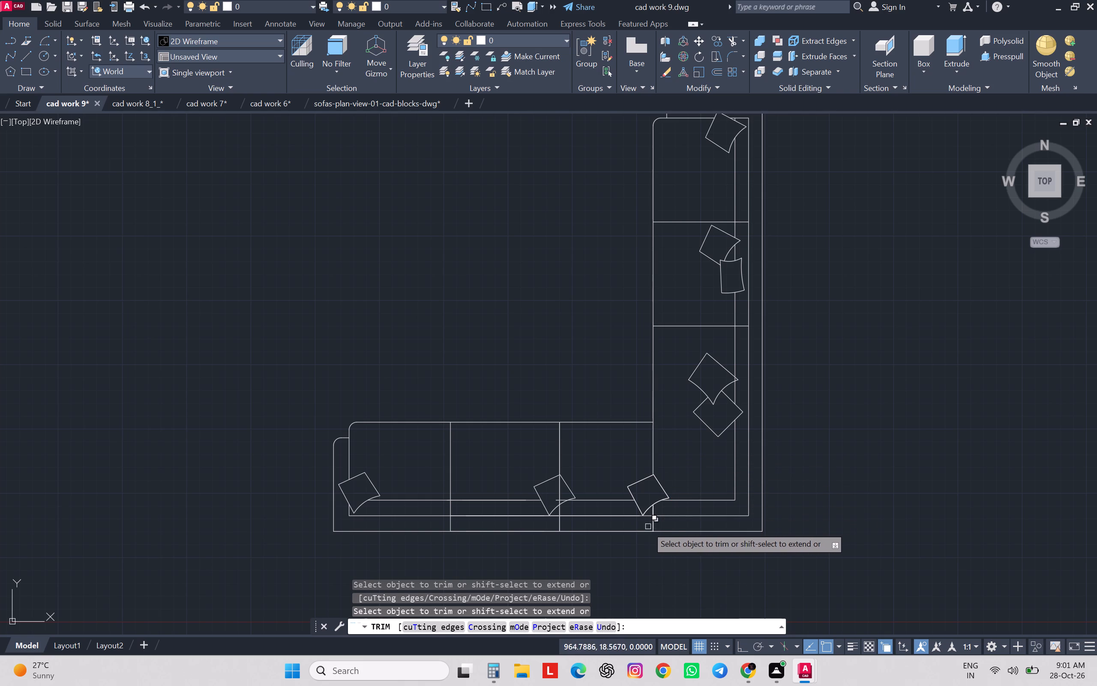
Trim the seat divider and the horizontal back line inside the short arm's middle cushion.
scroll(566, 507, up, 4)
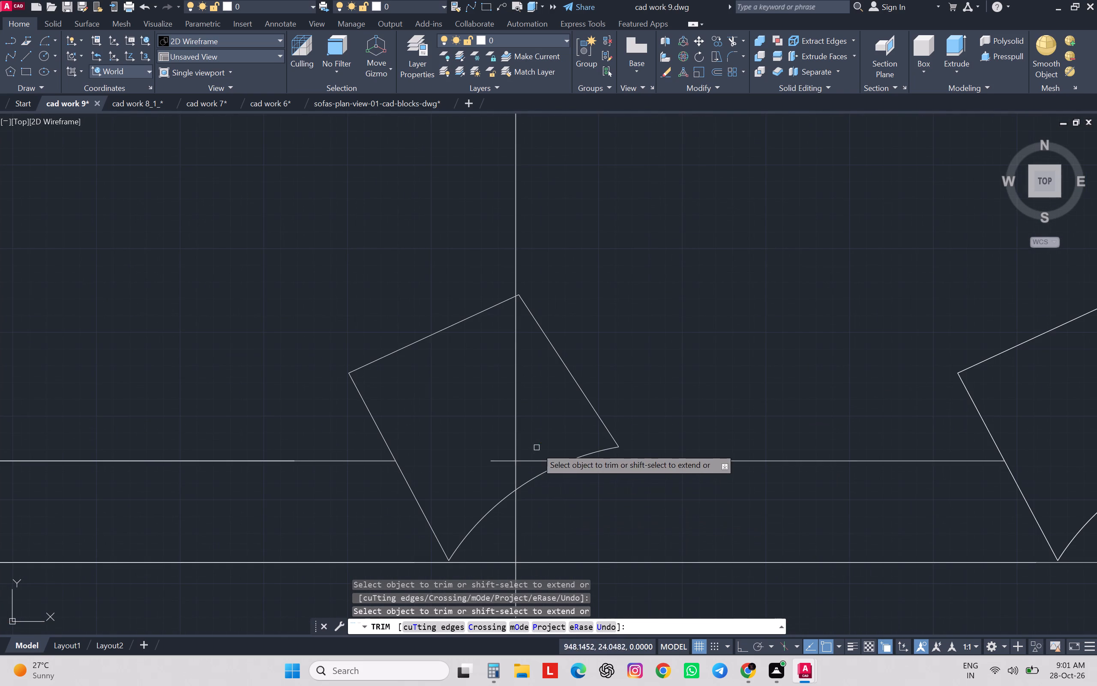
click(537, 448)
click(498, 482)
click(523, 431)
click(497, 478)
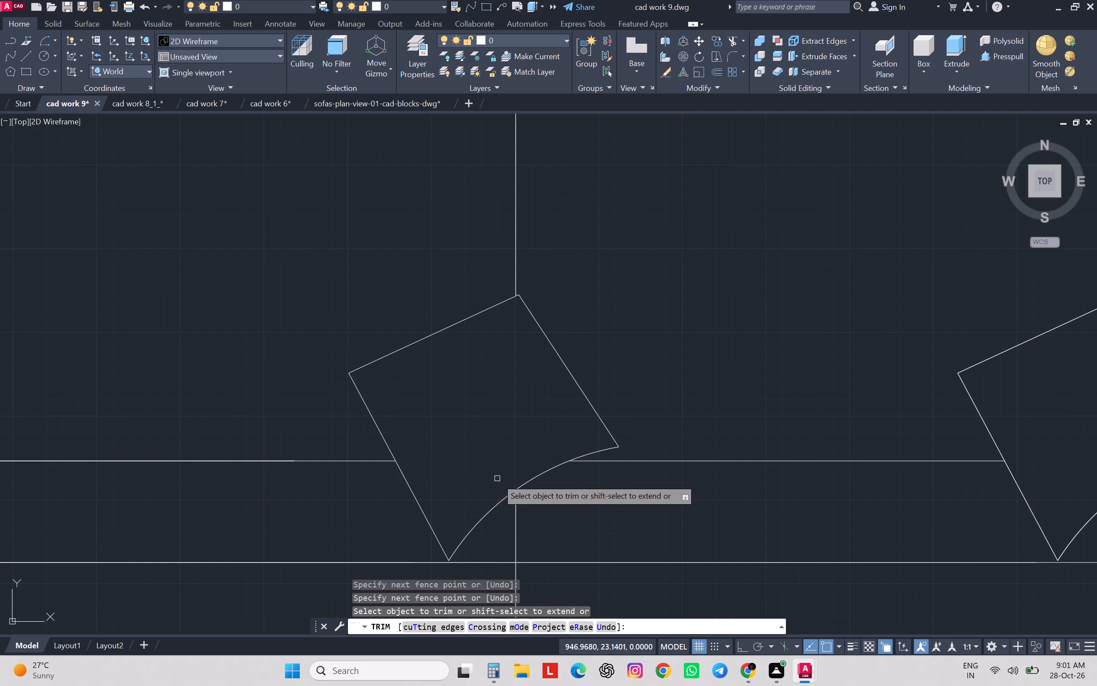
Delete the leftover copied seat section and its remaining back line just north of the L-shaped sofa.
scroll(508, 448, down, 3)
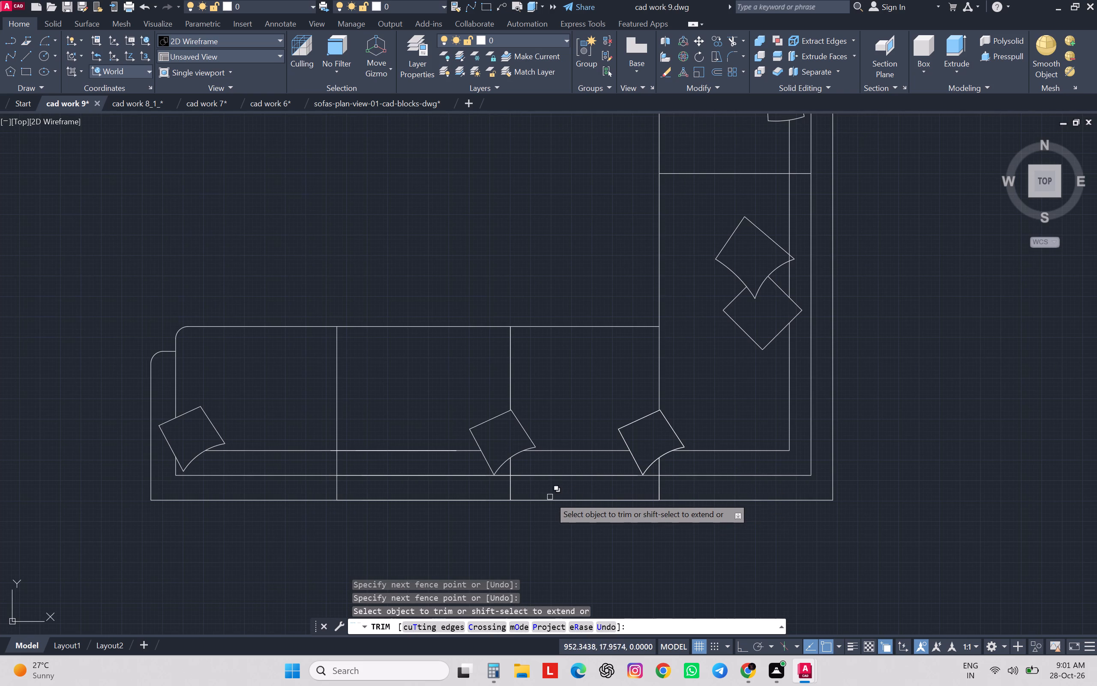
scroll(549, 497, down, 1)
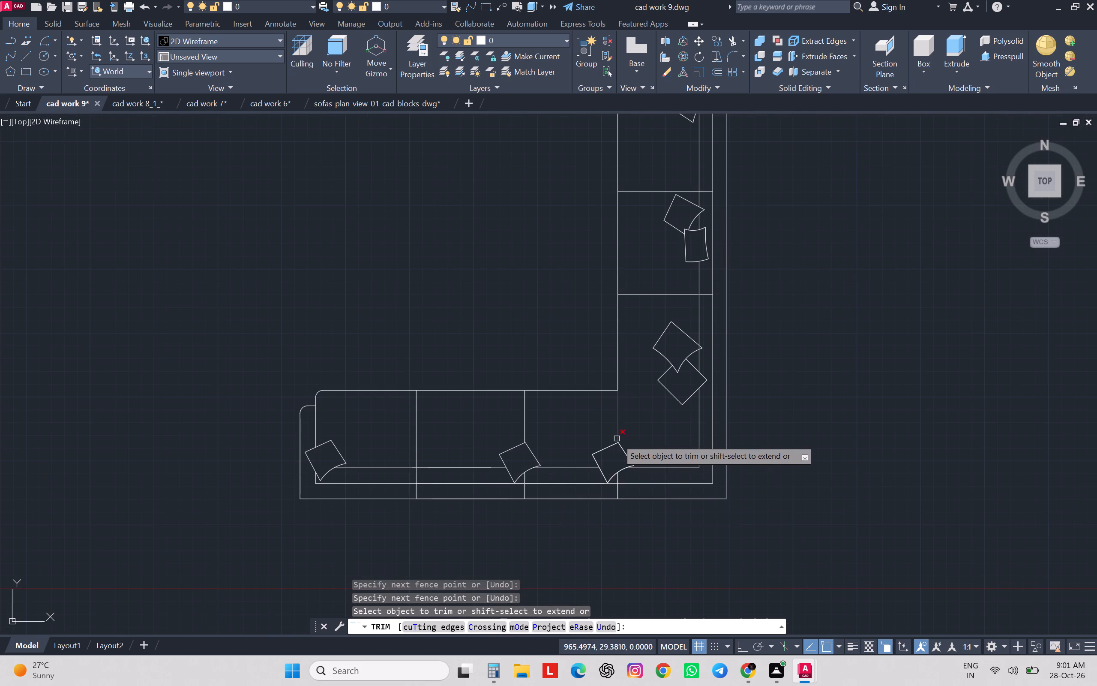
scroll(617, 439, down, 1)
scroll(730, 508, down, 2)
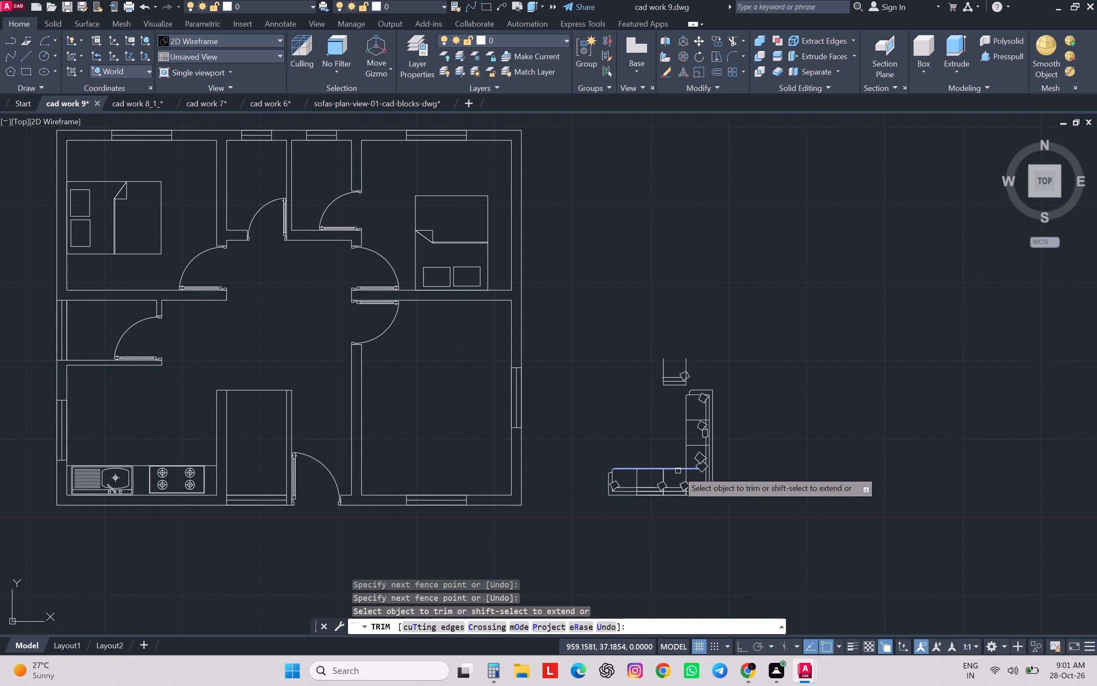
shift+click(678, 471)
key(Escape)
key(Escape)
key(Escape)
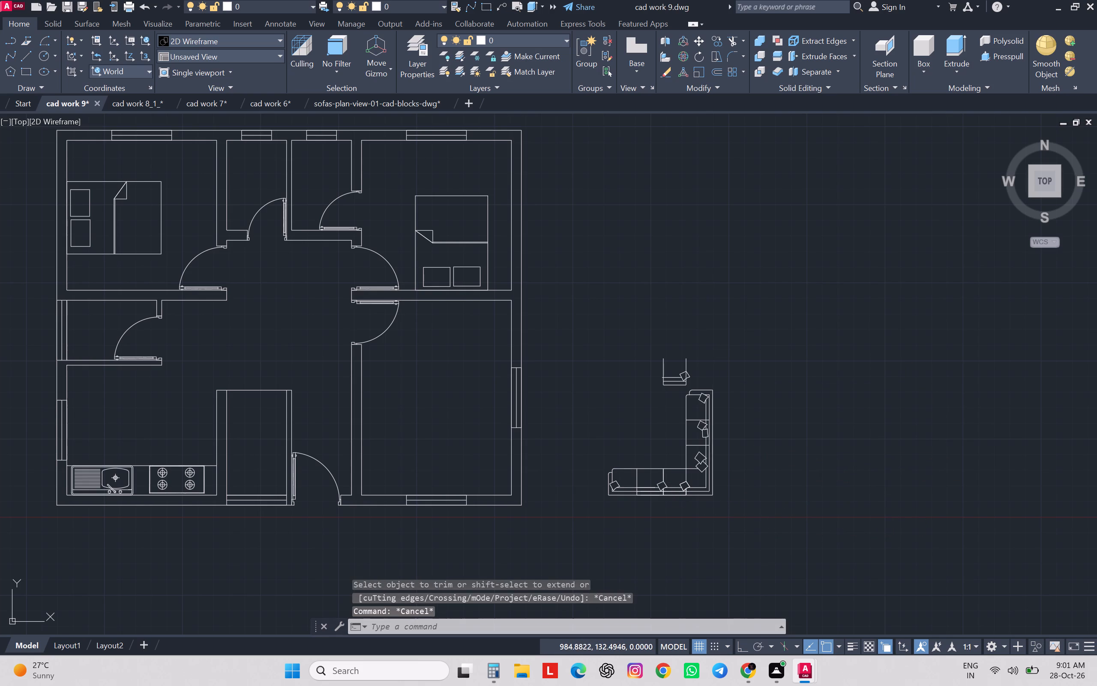
key(Escape)
click(701, 351)
click(637, 381)
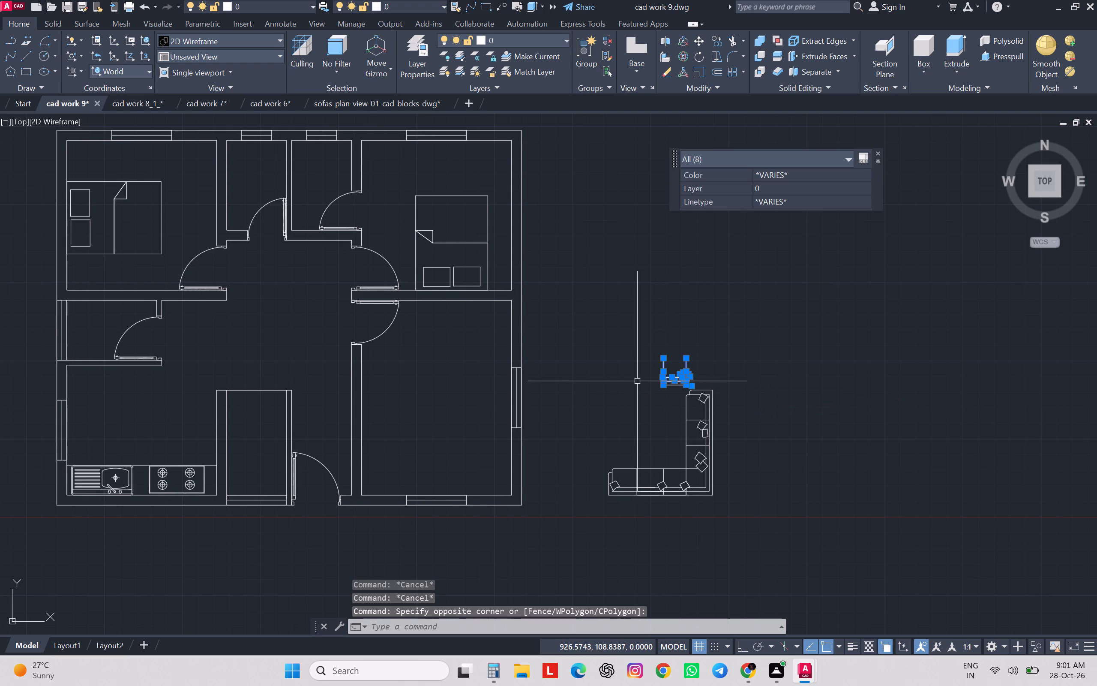
key(Delete)
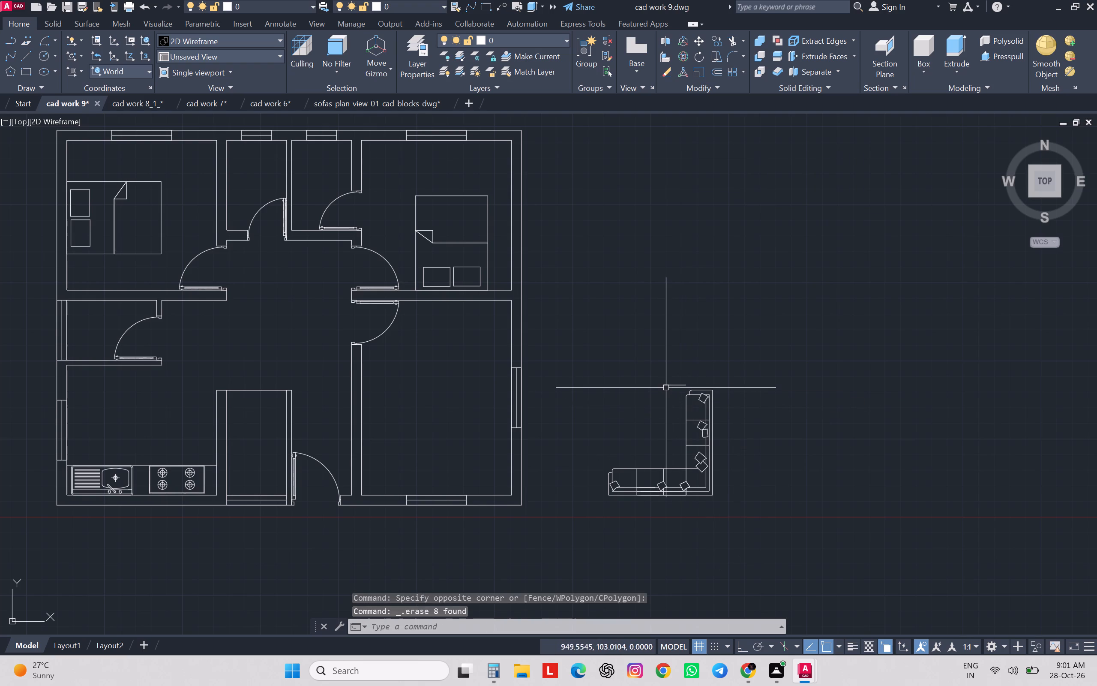
click(668, 385)
key(Delete)
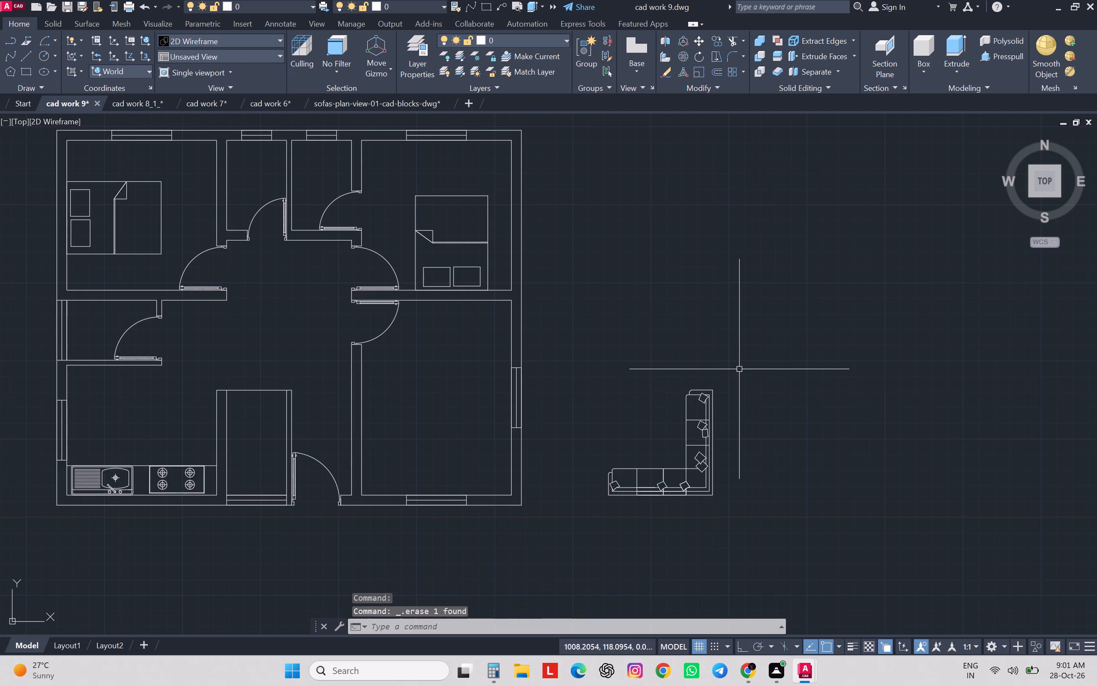
Convert the whole L-shaped sofa into a block named "sa".
click(739, 368)
click(579, 554)
text(b)
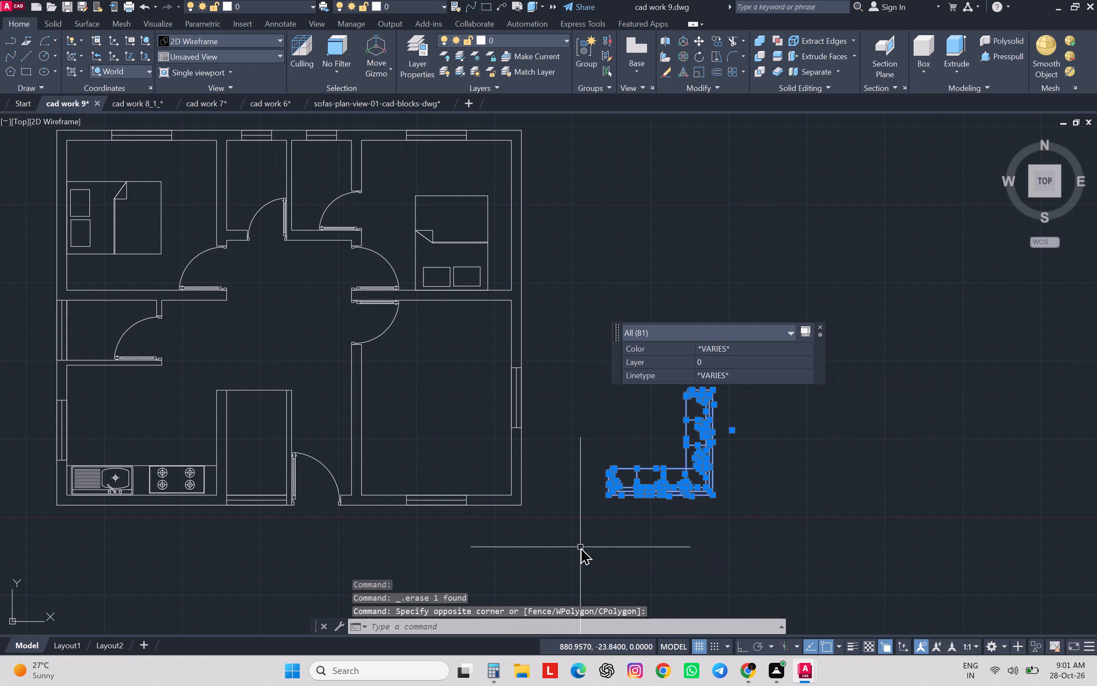
key(space)
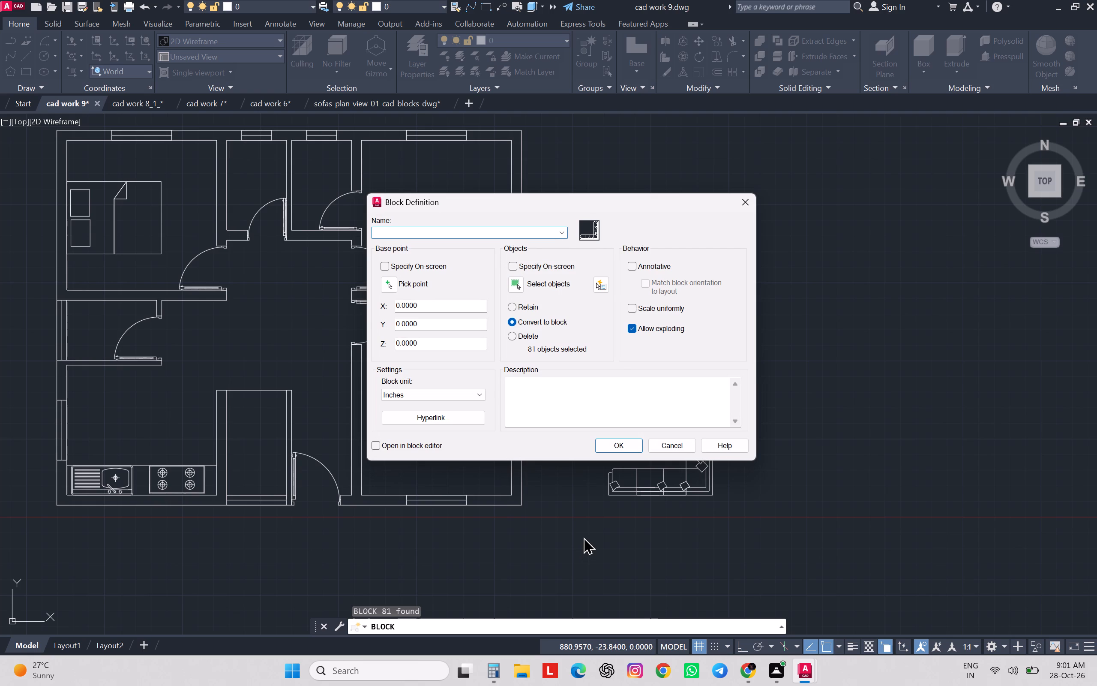
text(s)
key(space)
key(Return)
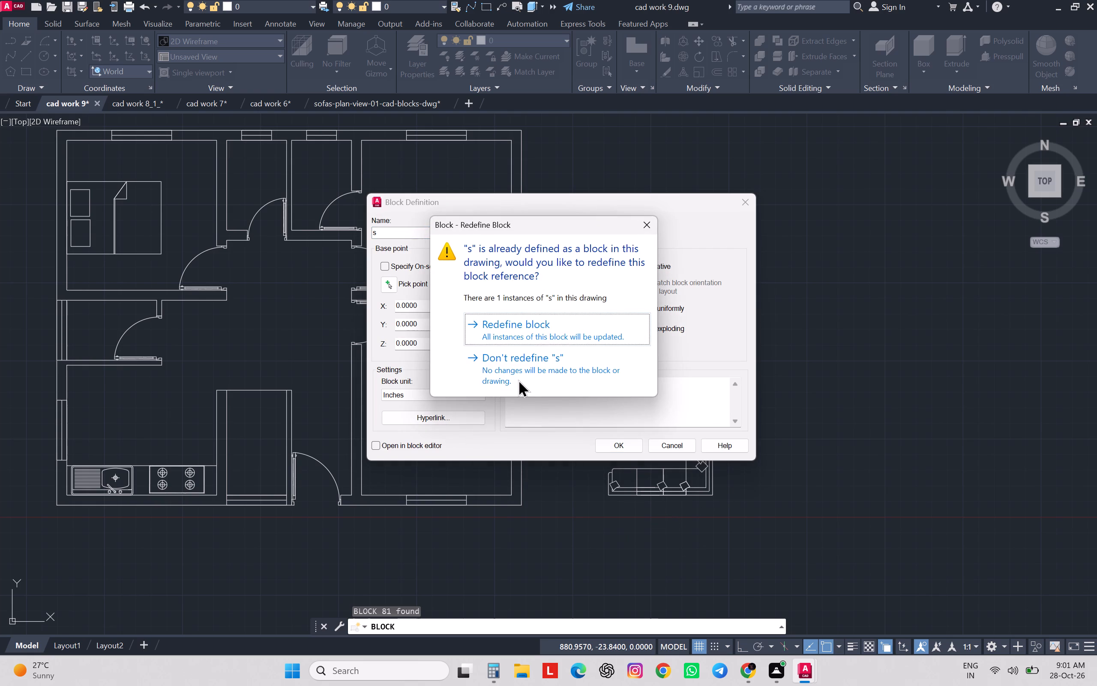
click(643, 229)
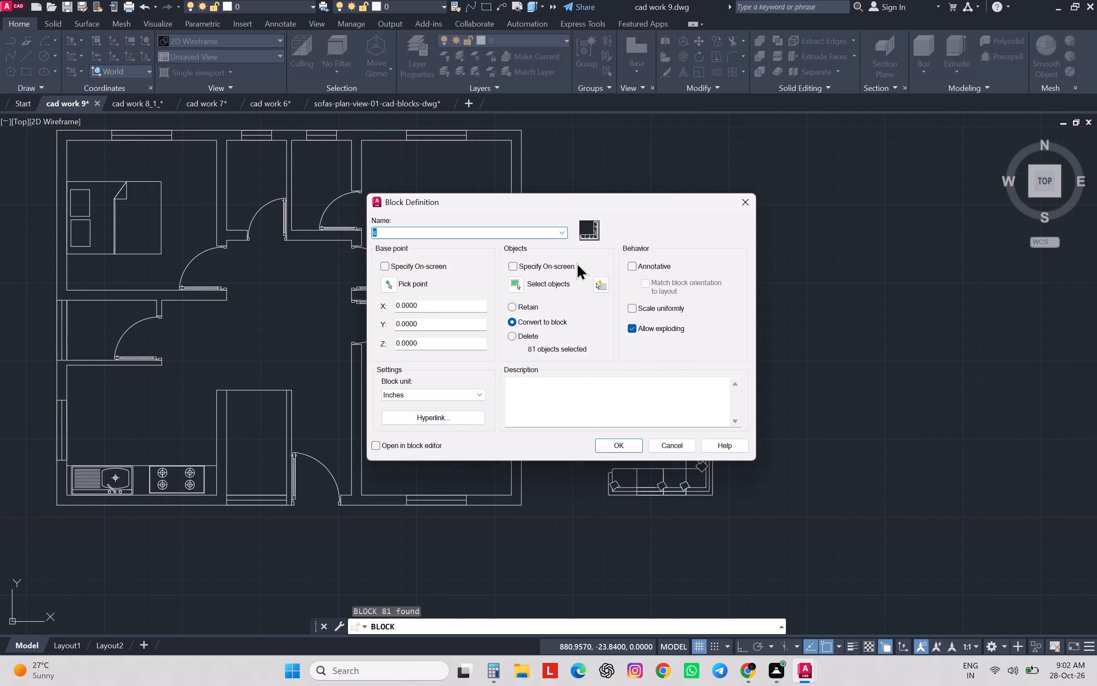
text(sa)
key(Return)
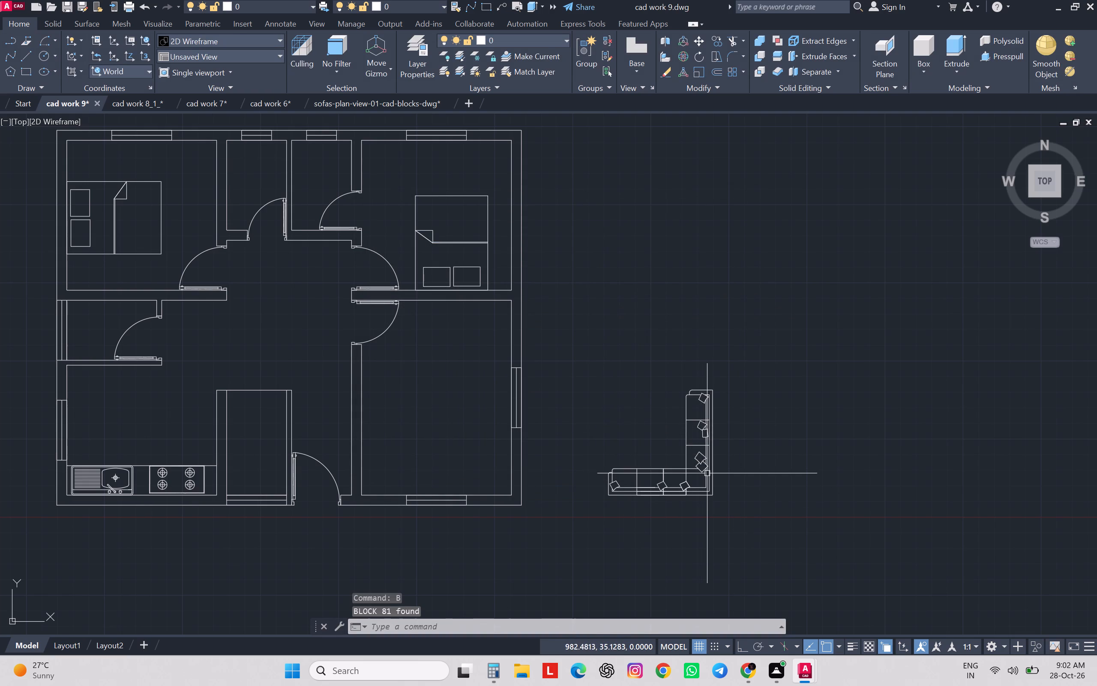
Move the sofa block by its outer southeast corner into the southeast corner of the drawing room.
click(710, 474)
text(m)
key(space)
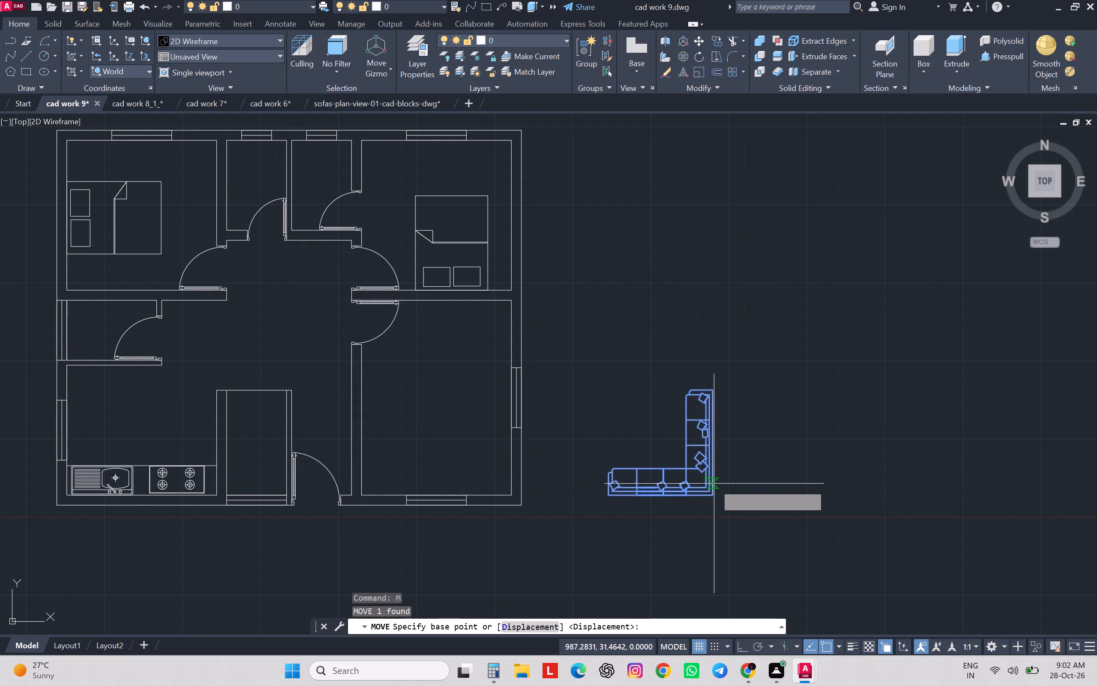
click(712, 495)
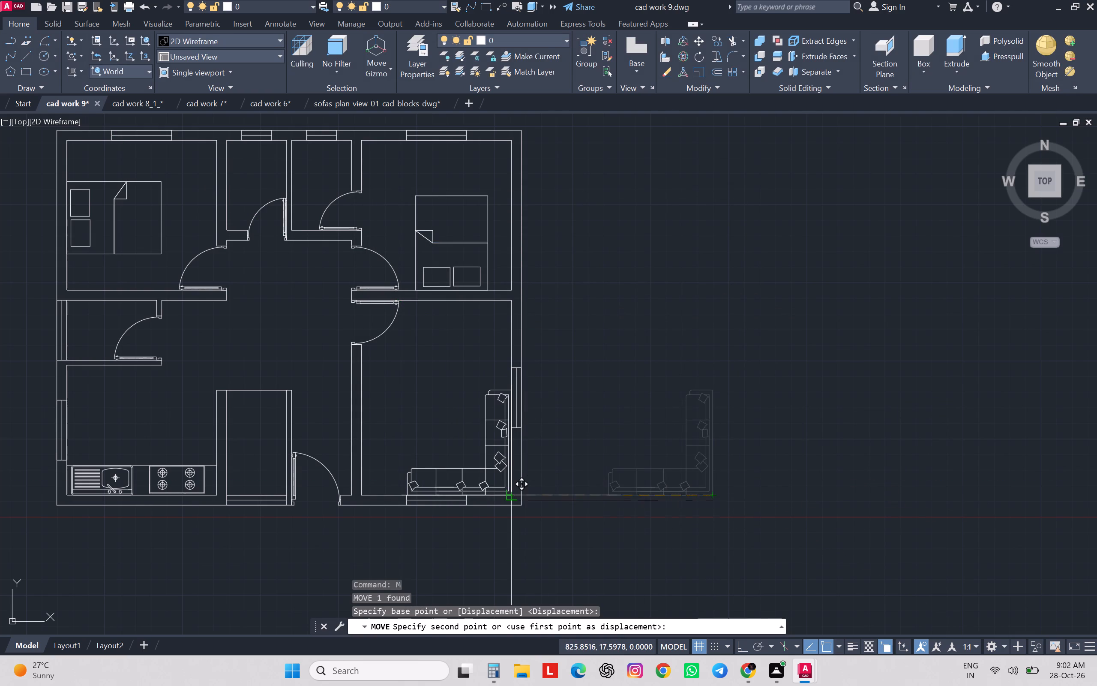
click(508, 490)
key(Escape)
key(Escape)
key(Escape)
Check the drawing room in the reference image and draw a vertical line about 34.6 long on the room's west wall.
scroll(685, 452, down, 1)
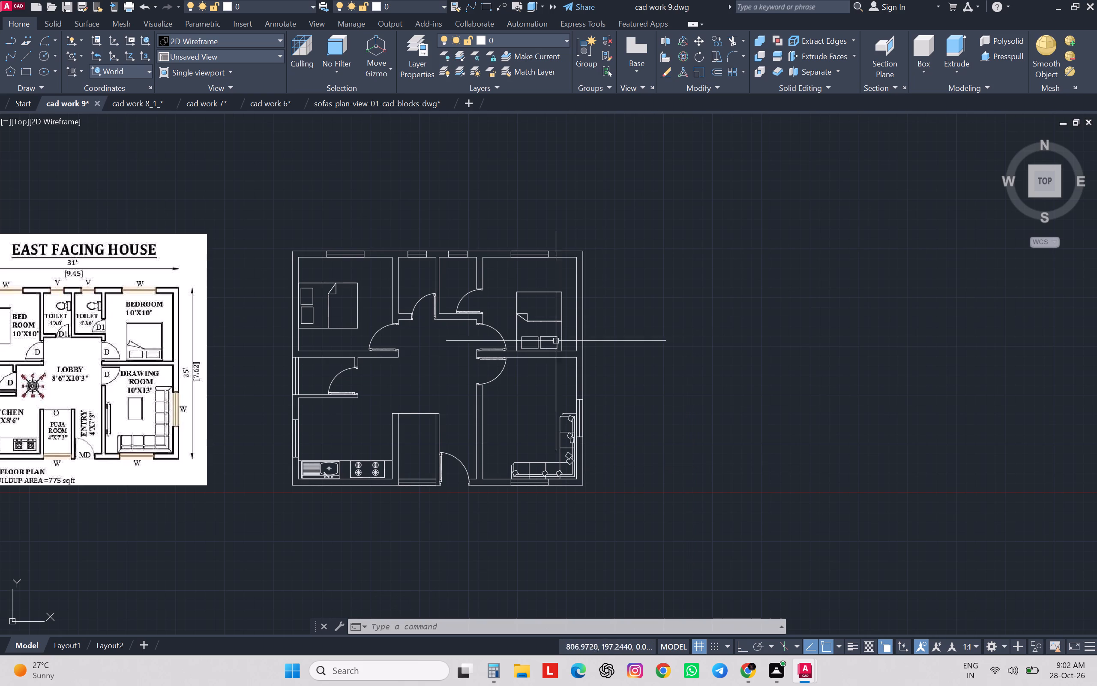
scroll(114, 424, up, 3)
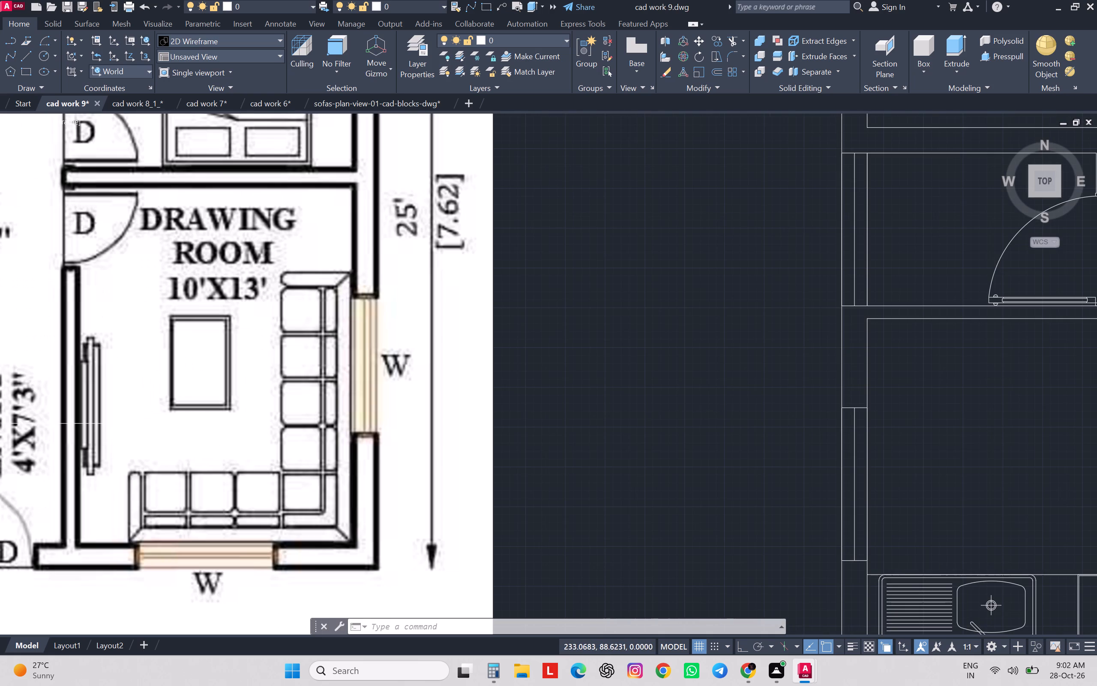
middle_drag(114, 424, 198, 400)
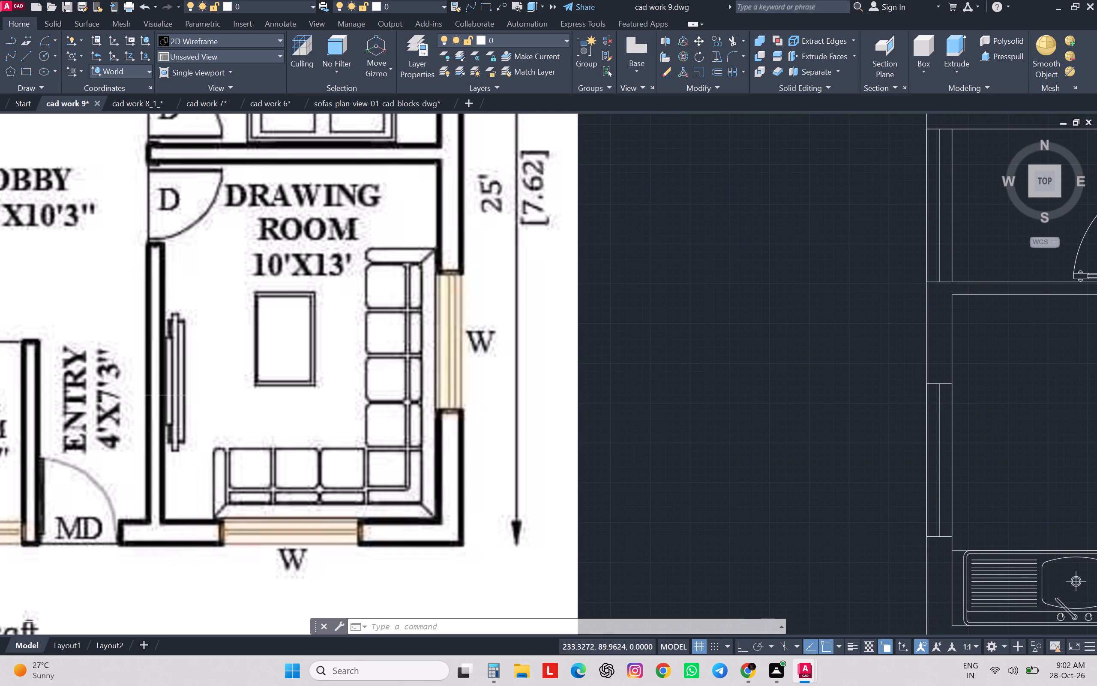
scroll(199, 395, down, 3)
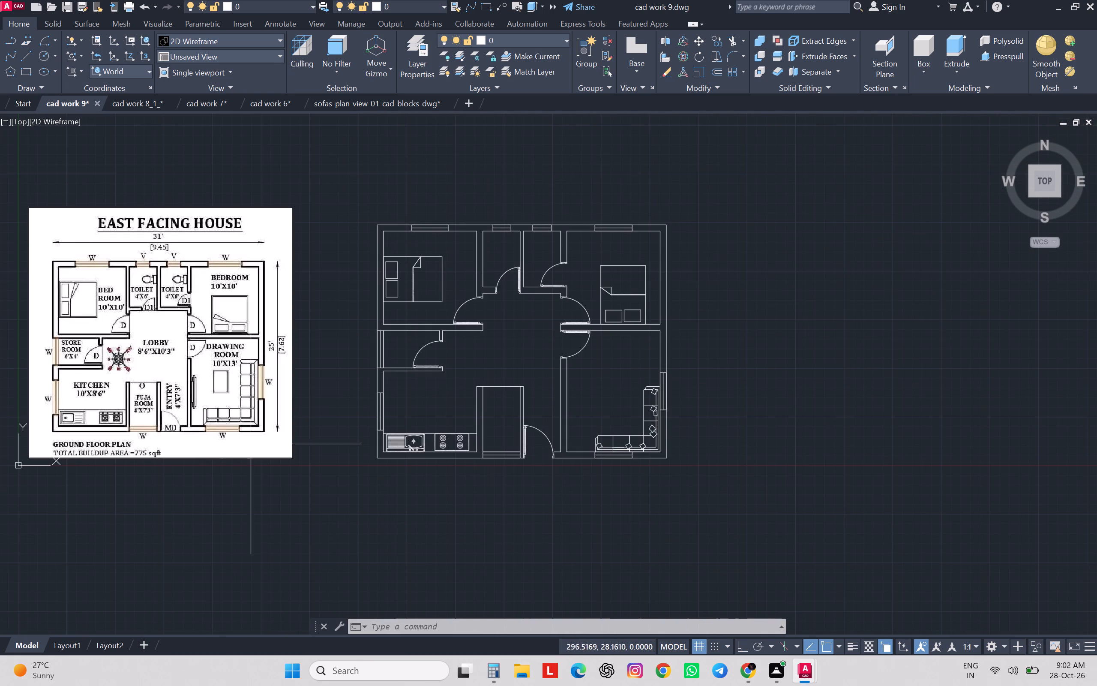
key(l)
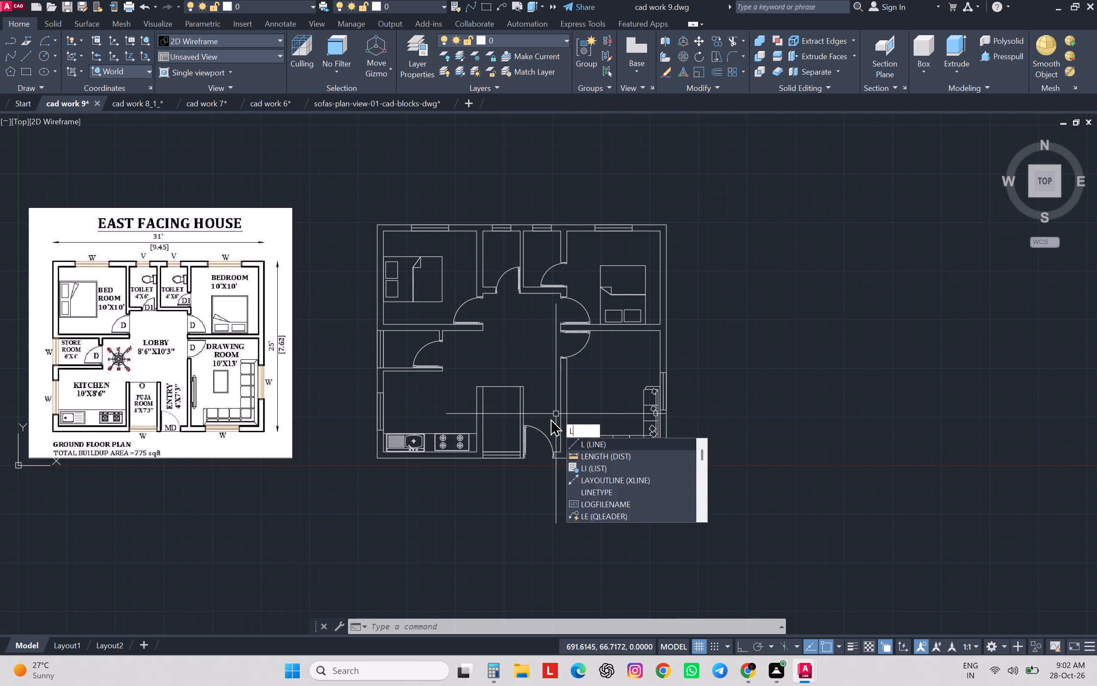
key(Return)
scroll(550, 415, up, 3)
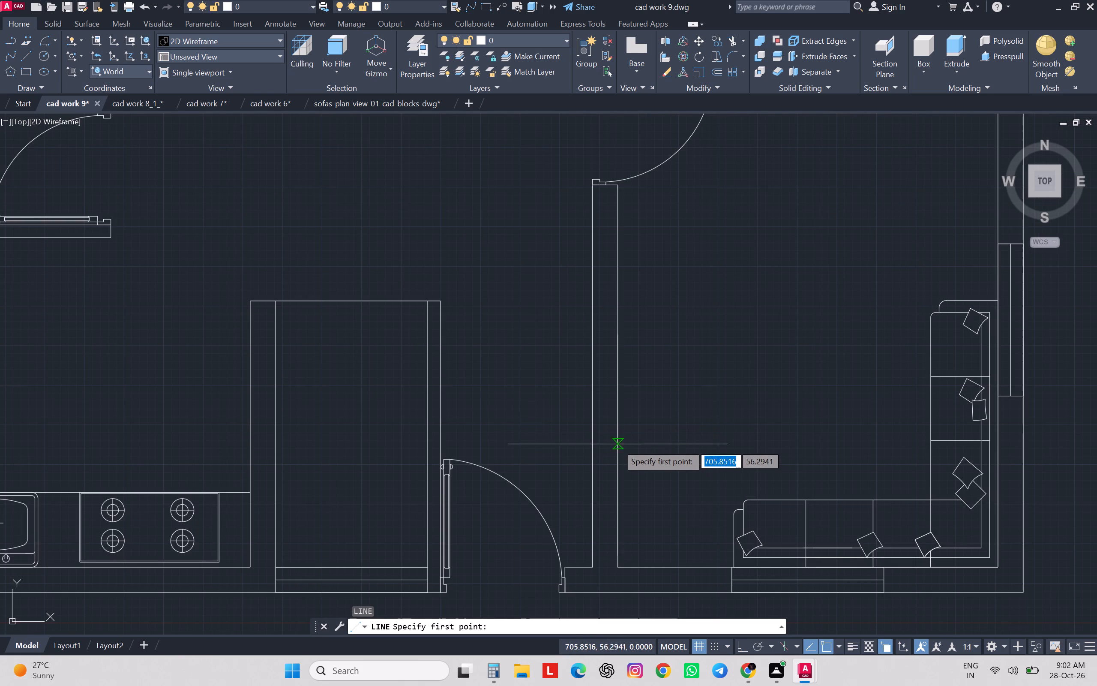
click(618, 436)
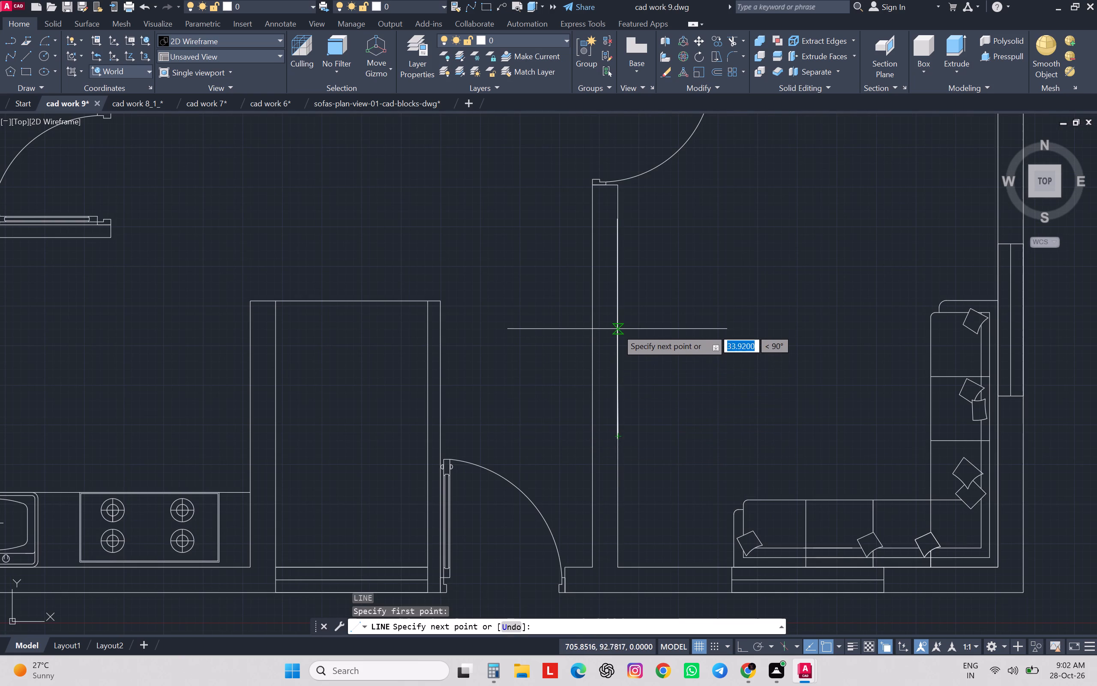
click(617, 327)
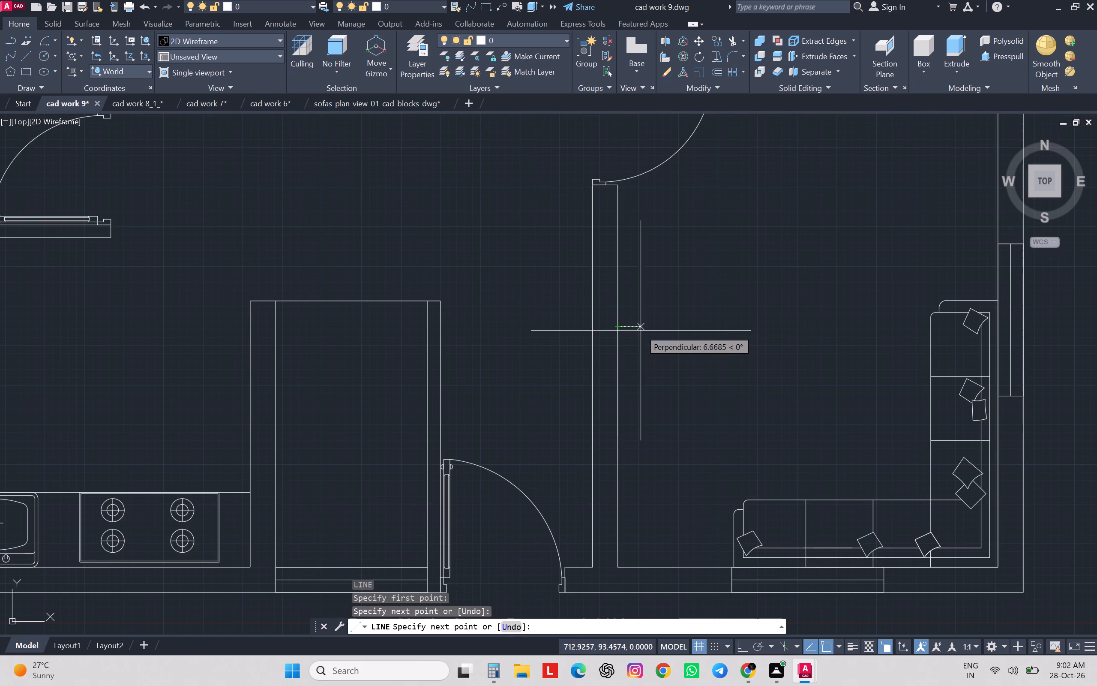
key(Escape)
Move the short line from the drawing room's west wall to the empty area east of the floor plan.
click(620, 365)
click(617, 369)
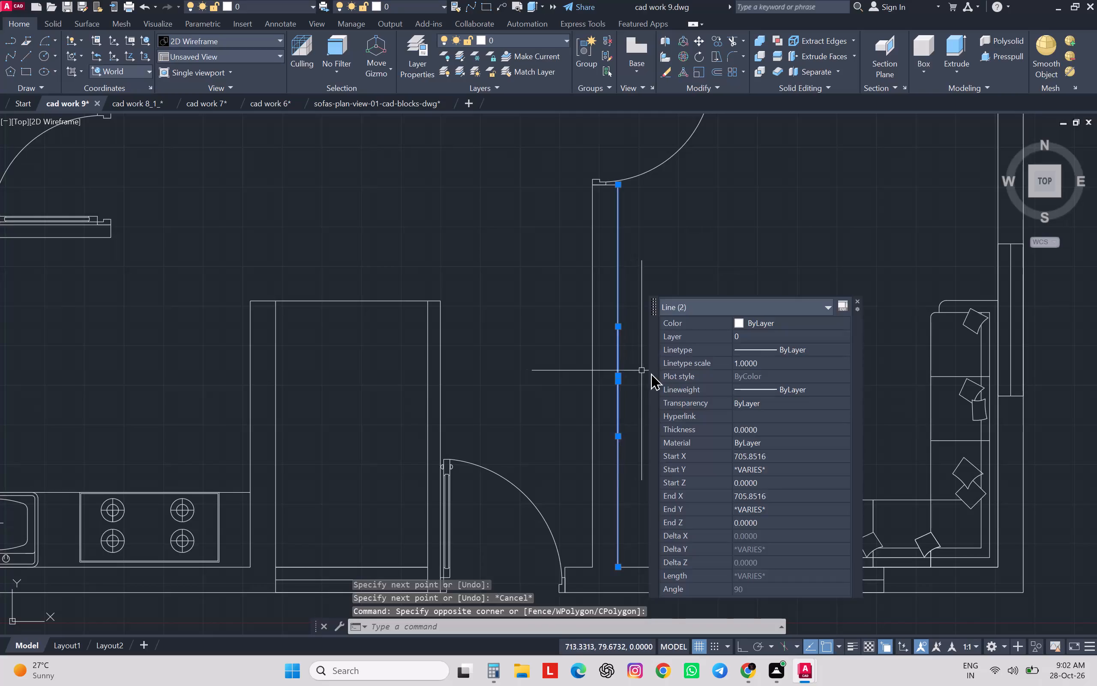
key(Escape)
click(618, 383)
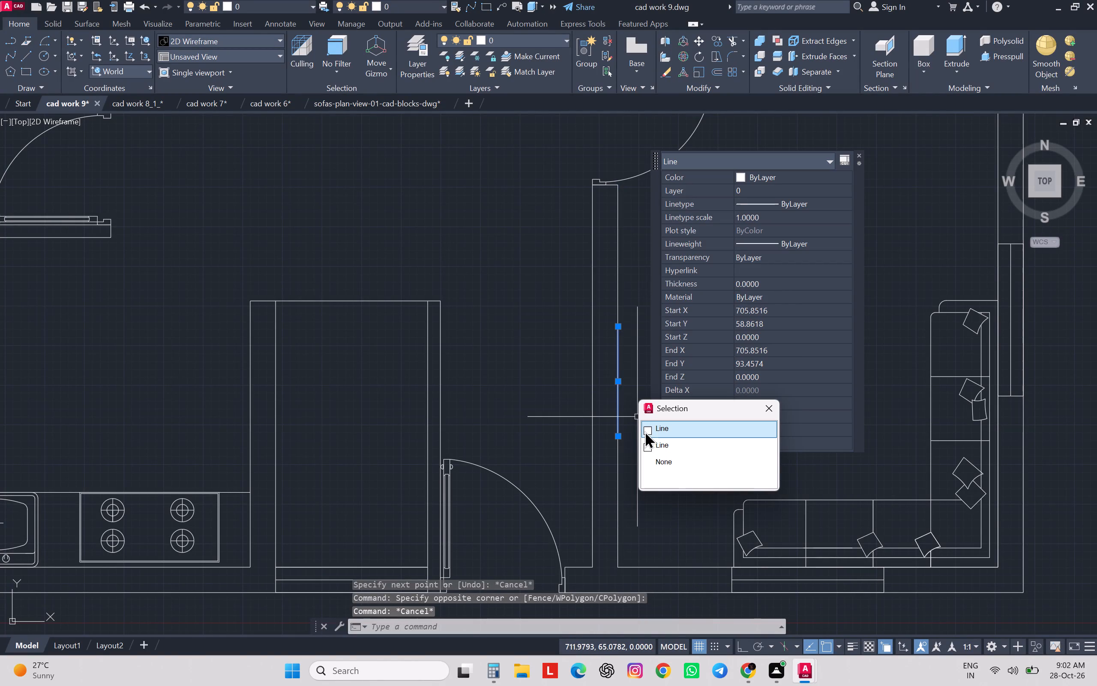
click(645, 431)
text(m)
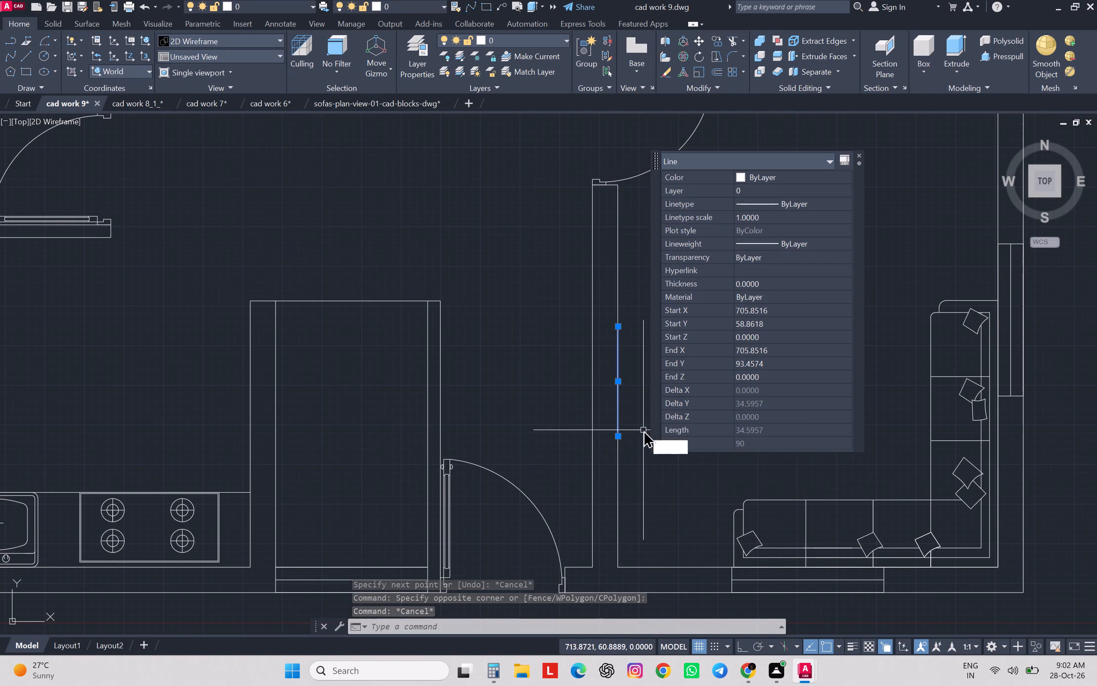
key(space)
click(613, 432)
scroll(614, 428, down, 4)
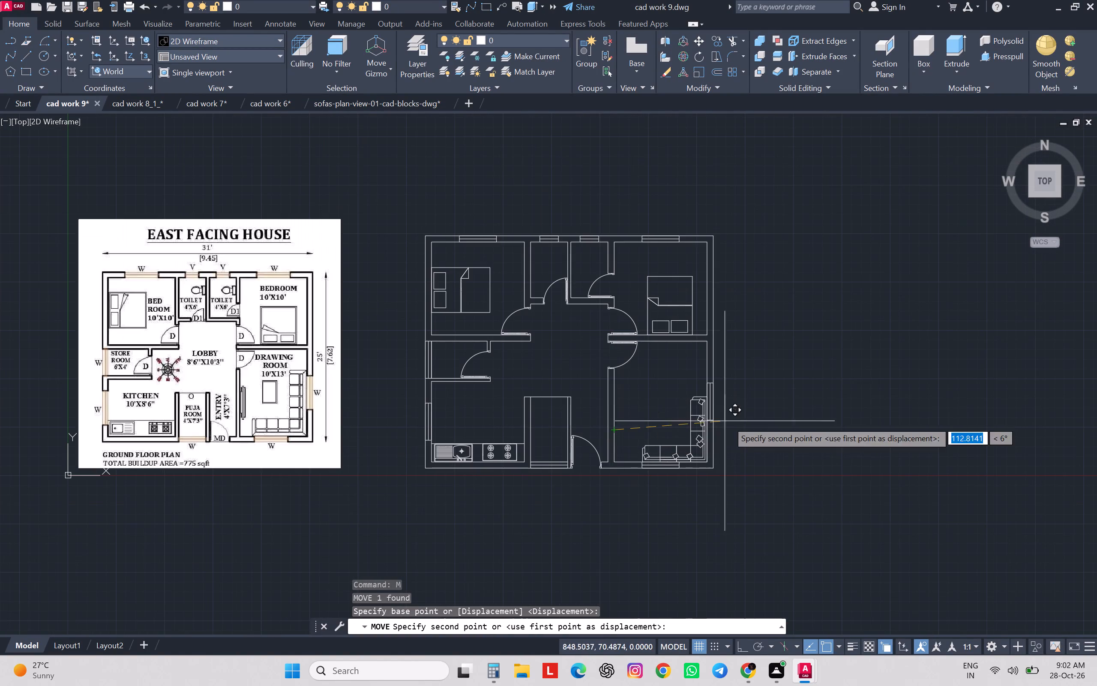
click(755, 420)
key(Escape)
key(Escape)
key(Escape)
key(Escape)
Measure the moved line's length with an aligned dimension, without placing the dimension.
text(da)
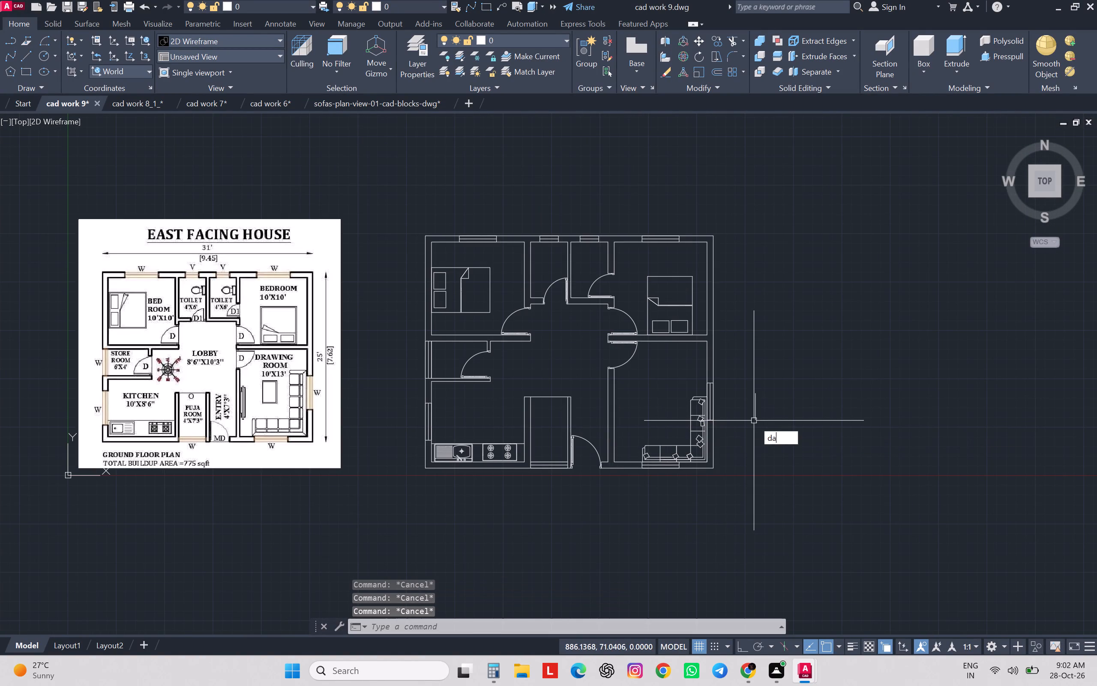
key(space)
scroll(753, 416, up, 2)
click(755, 426)
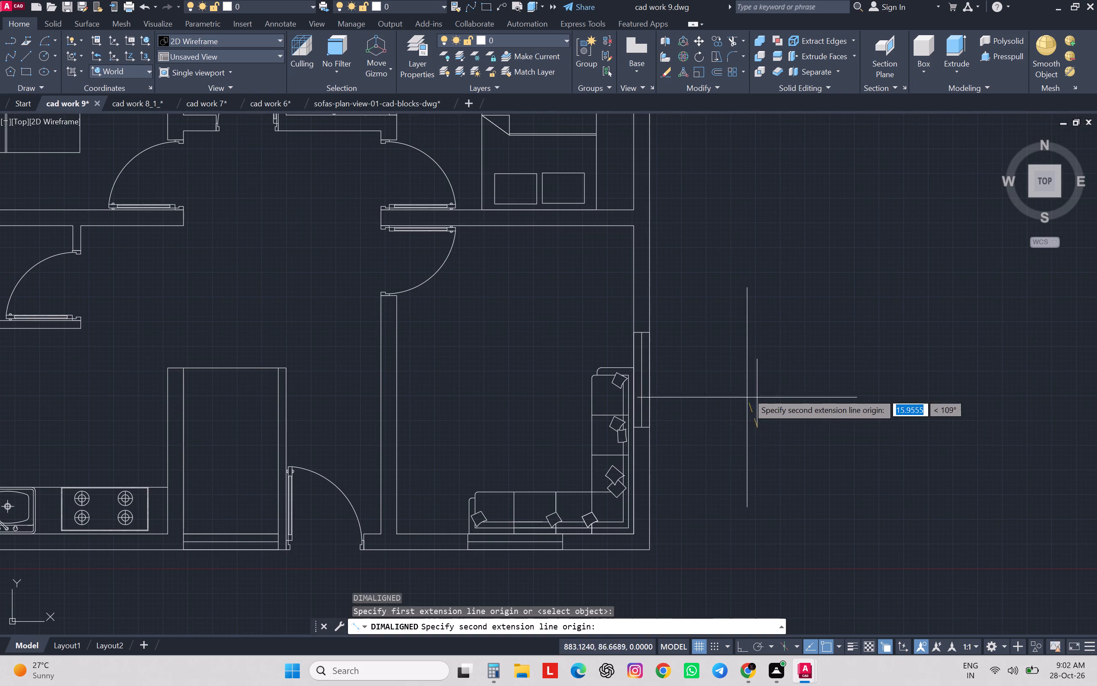
click(755, 362)
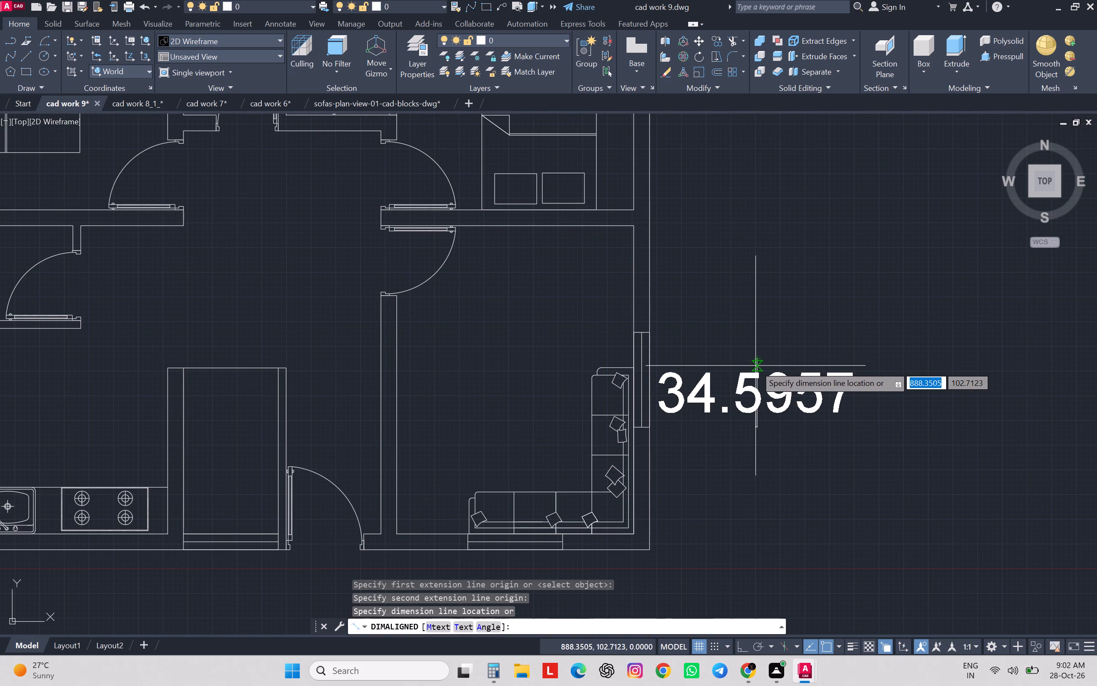
key(Escape)
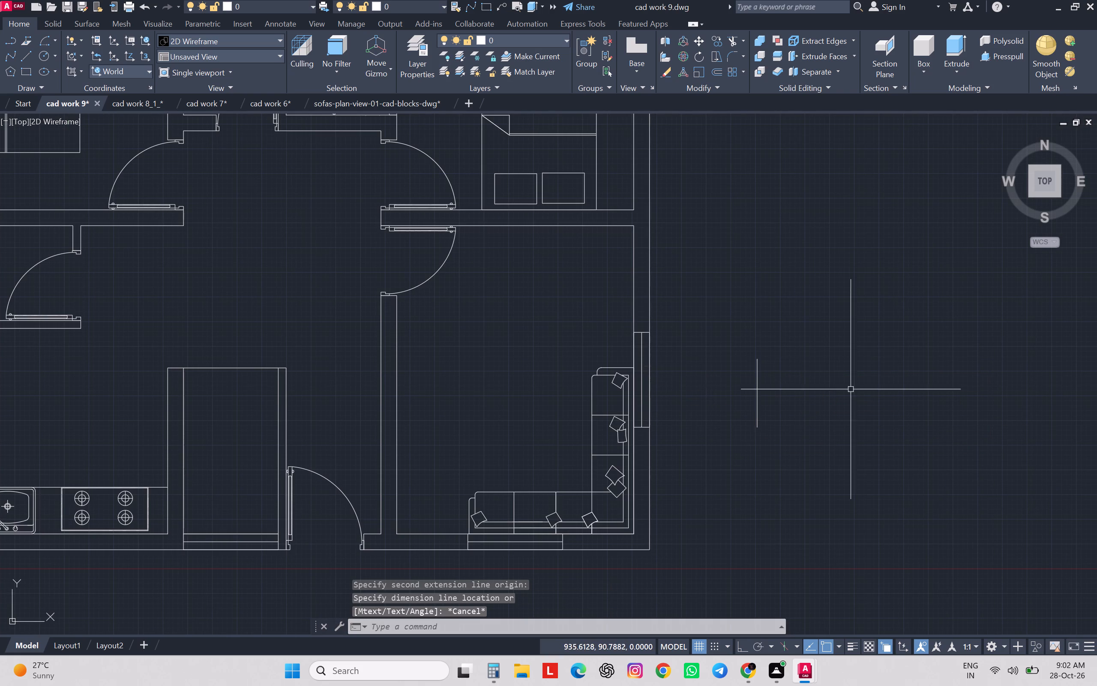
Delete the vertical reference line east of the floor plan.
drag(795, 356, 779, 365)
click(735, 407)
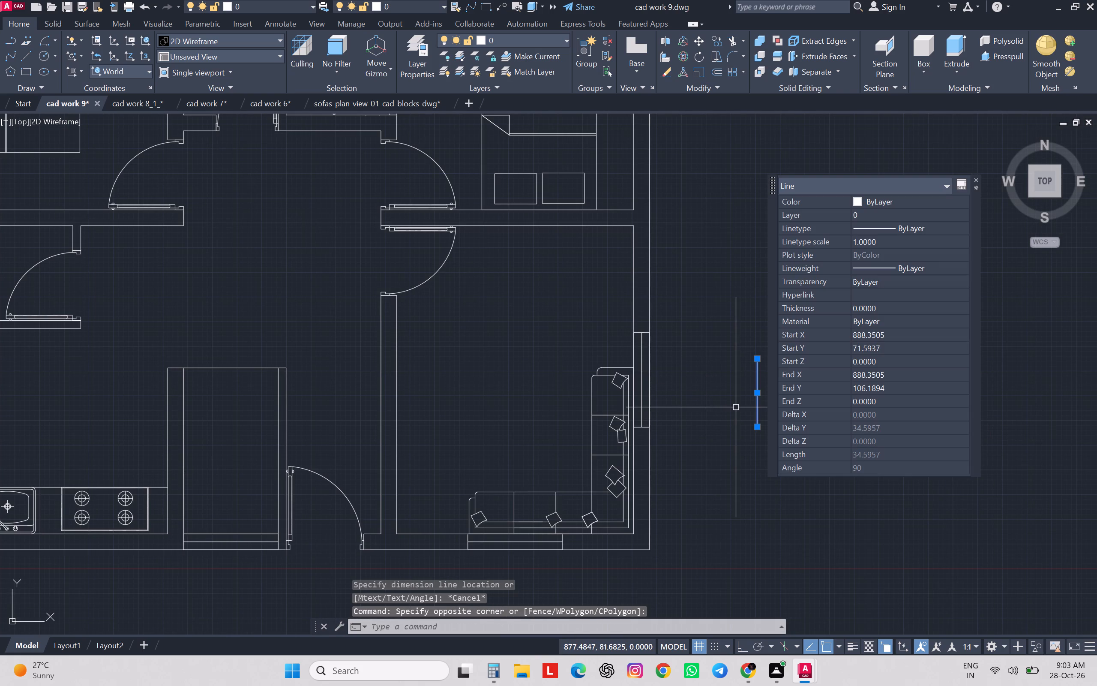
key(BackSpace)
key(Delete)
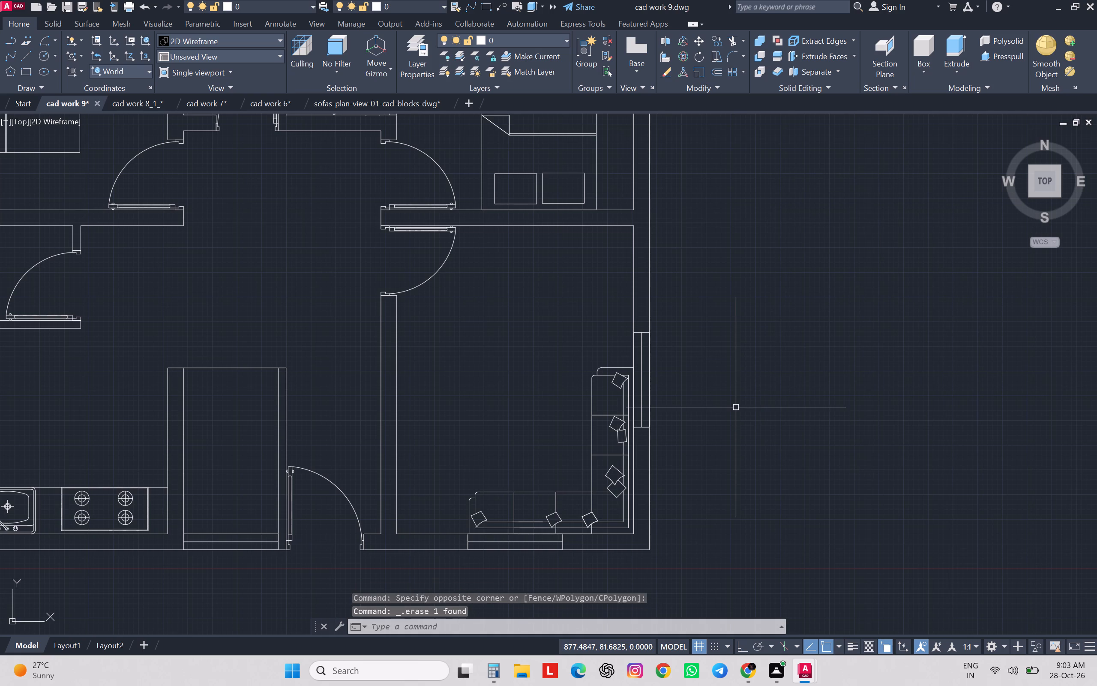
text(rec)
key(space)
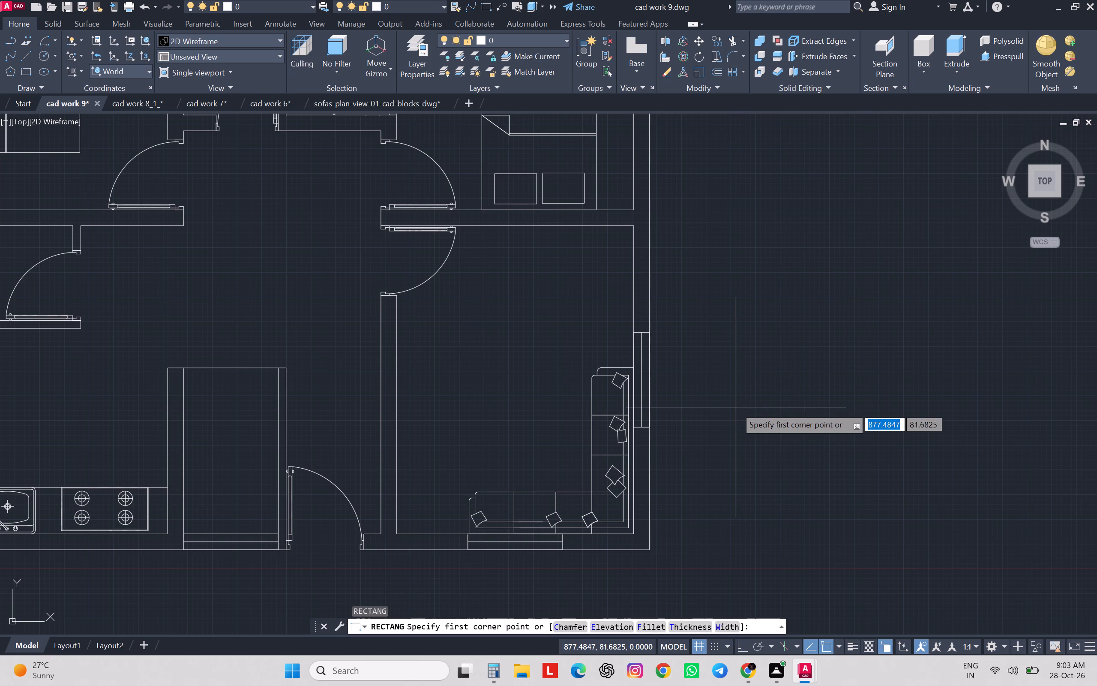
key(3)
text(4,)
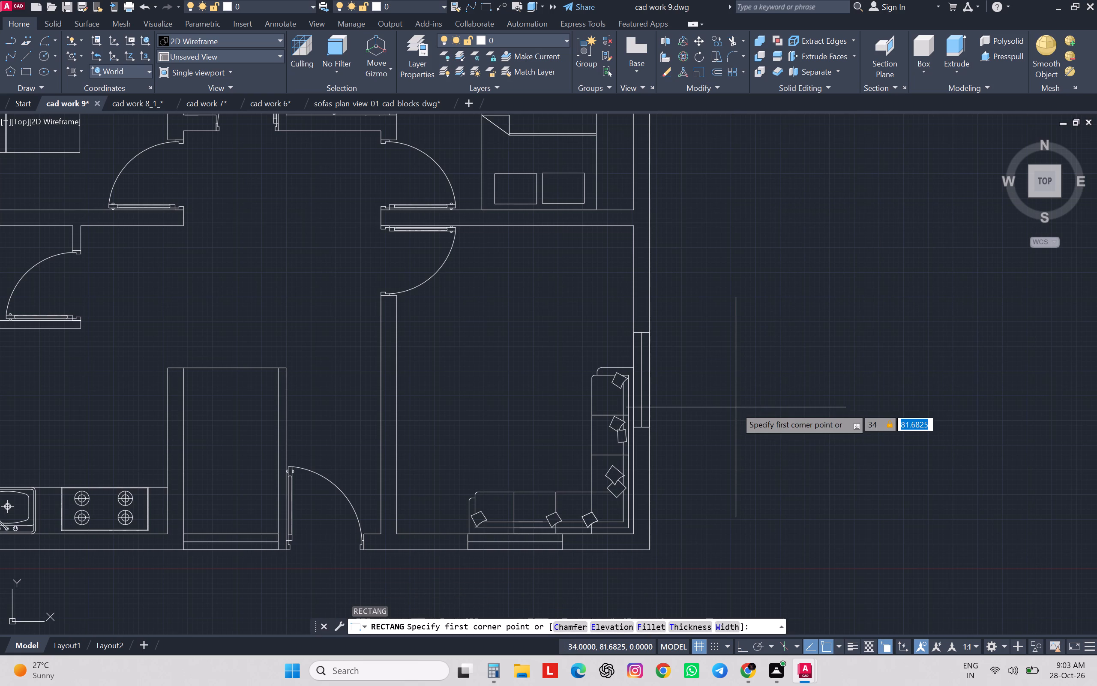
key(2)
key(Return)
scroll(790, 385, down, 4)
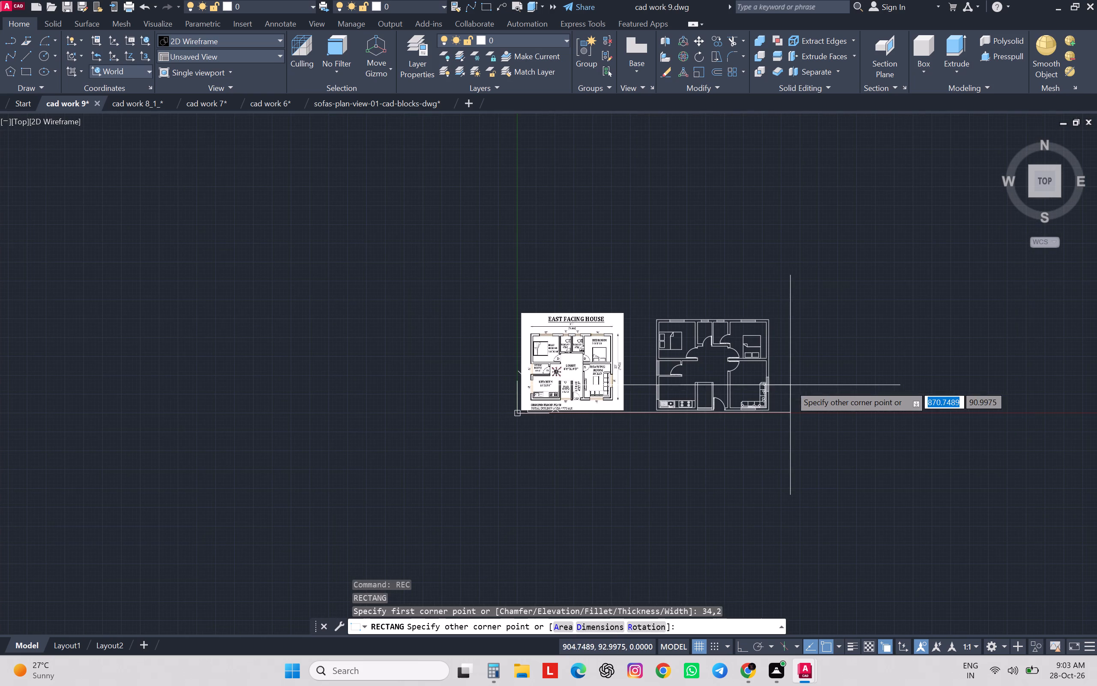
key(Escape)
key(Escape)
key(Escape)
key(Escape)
Draw a horizontal rectangle 34 long and 1 high in the empty area east of the floor plan.
scroll(806, 373, up, 1)
text(rec)
key(space)
click(806, 373)
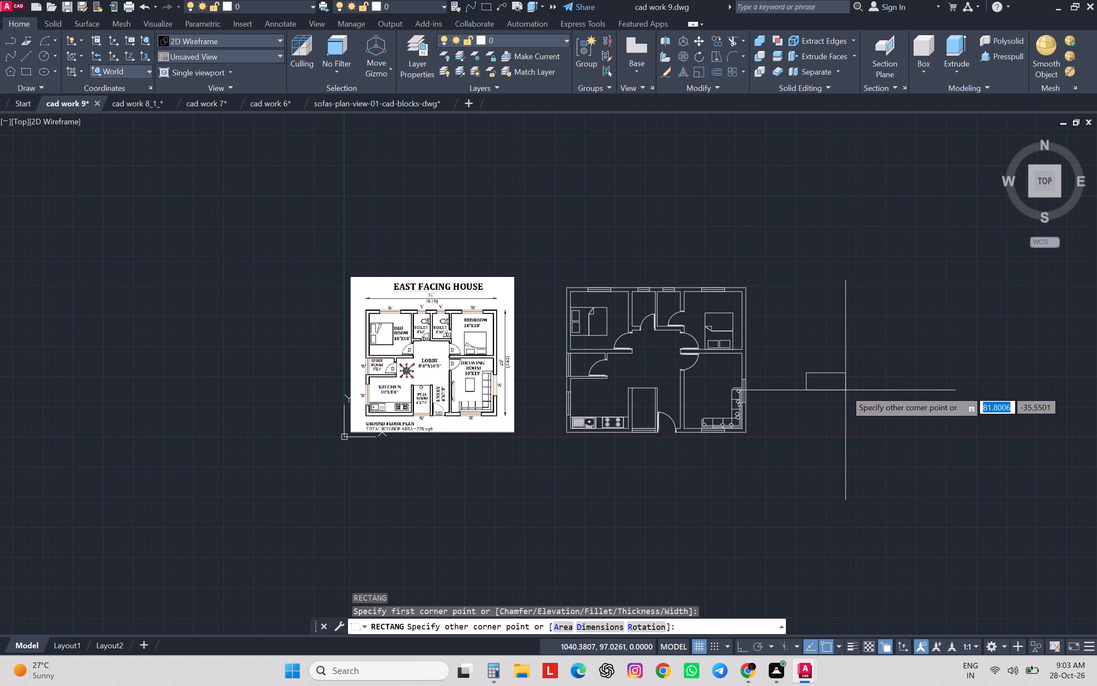
text(34)
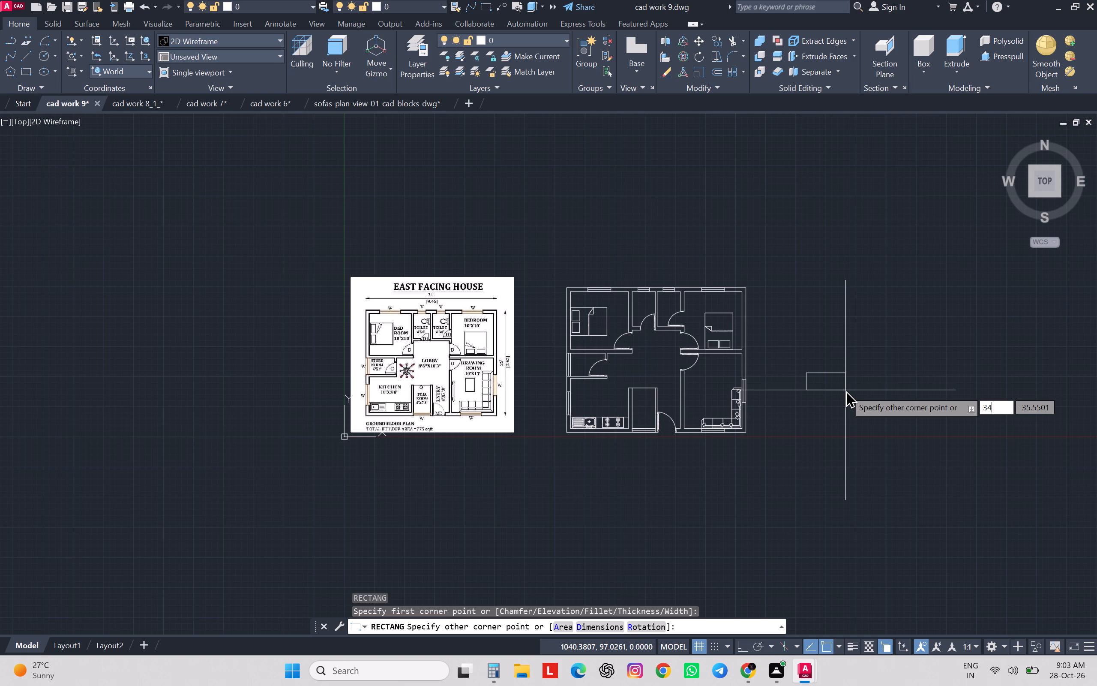
text(,1)
key(Return)
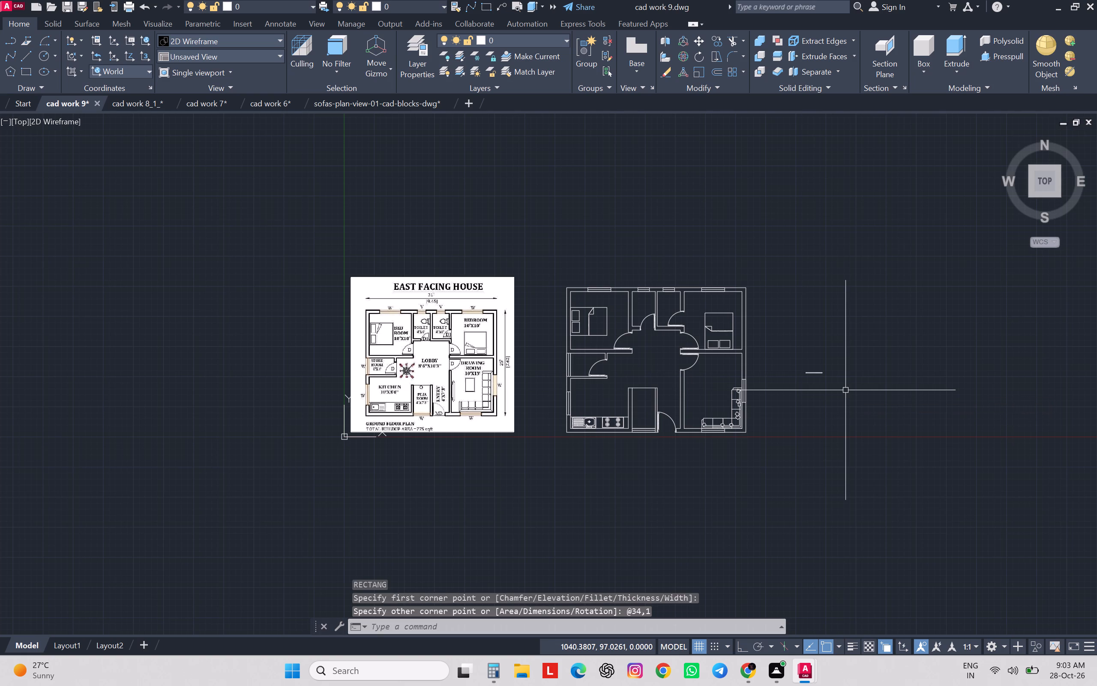
Draw a second horizontal rectangle, 30 long and 1 high, just above the 34 by 1 rectangle.
scroll(824, 376, up, 4)
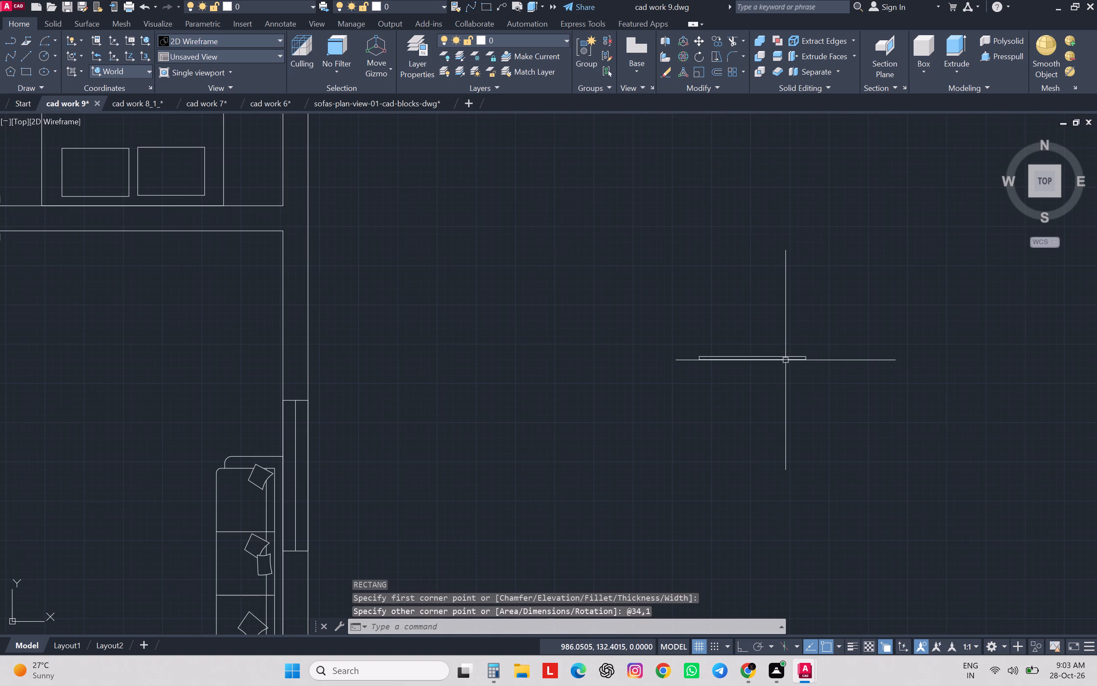
text(rec)
key(space)
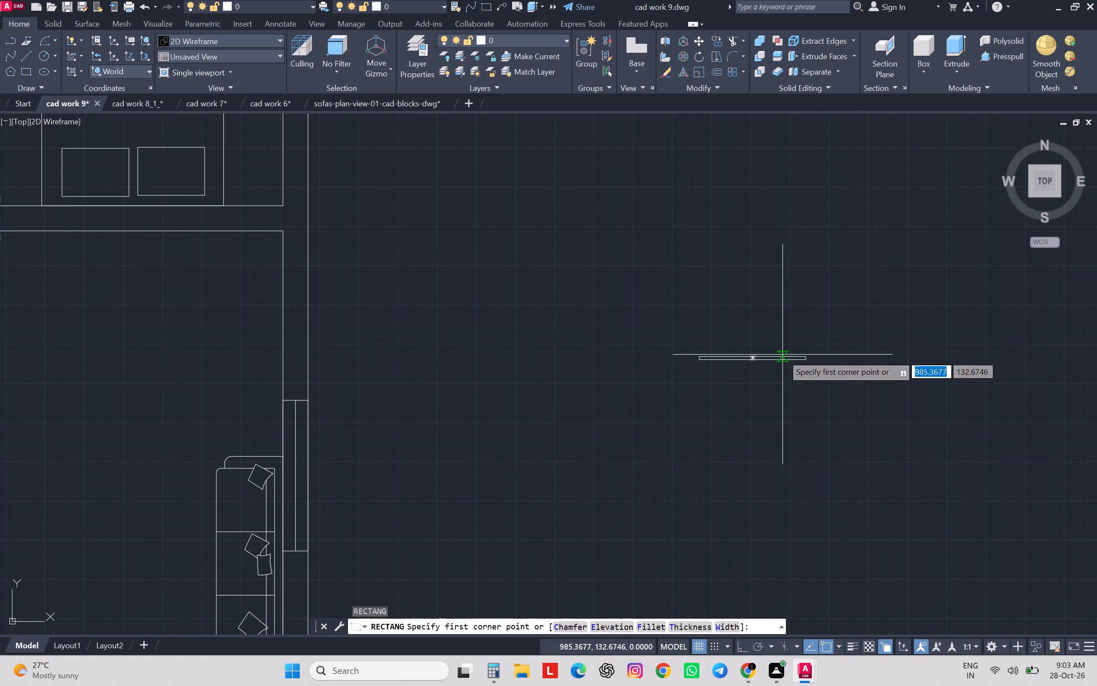
click(735, 290)
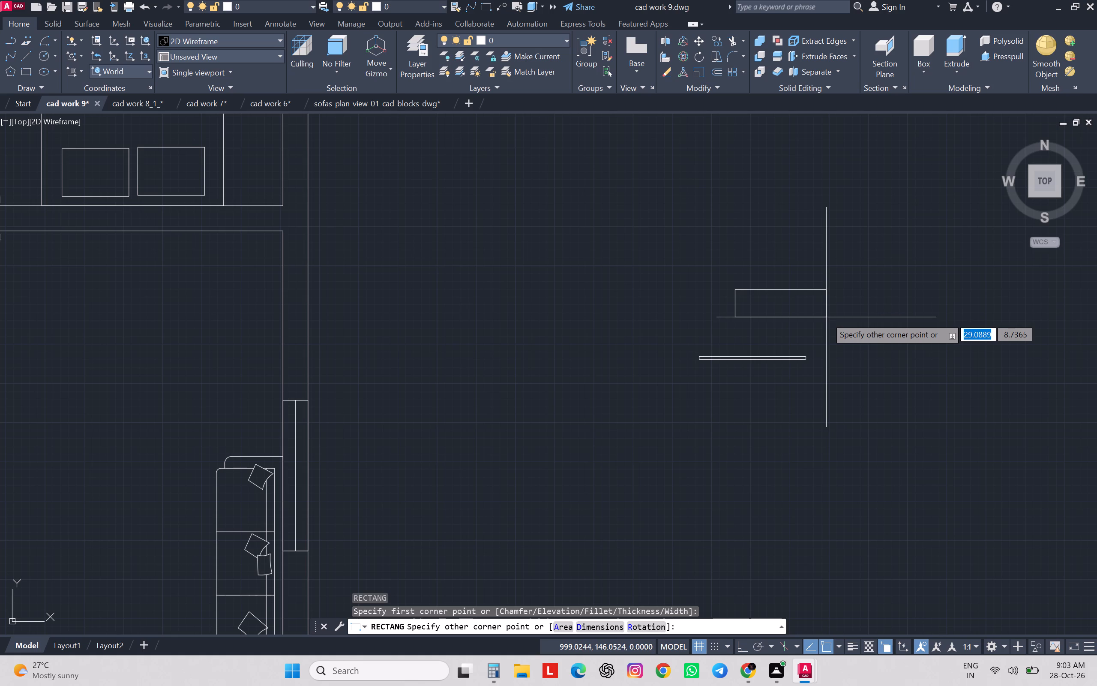
text(30)
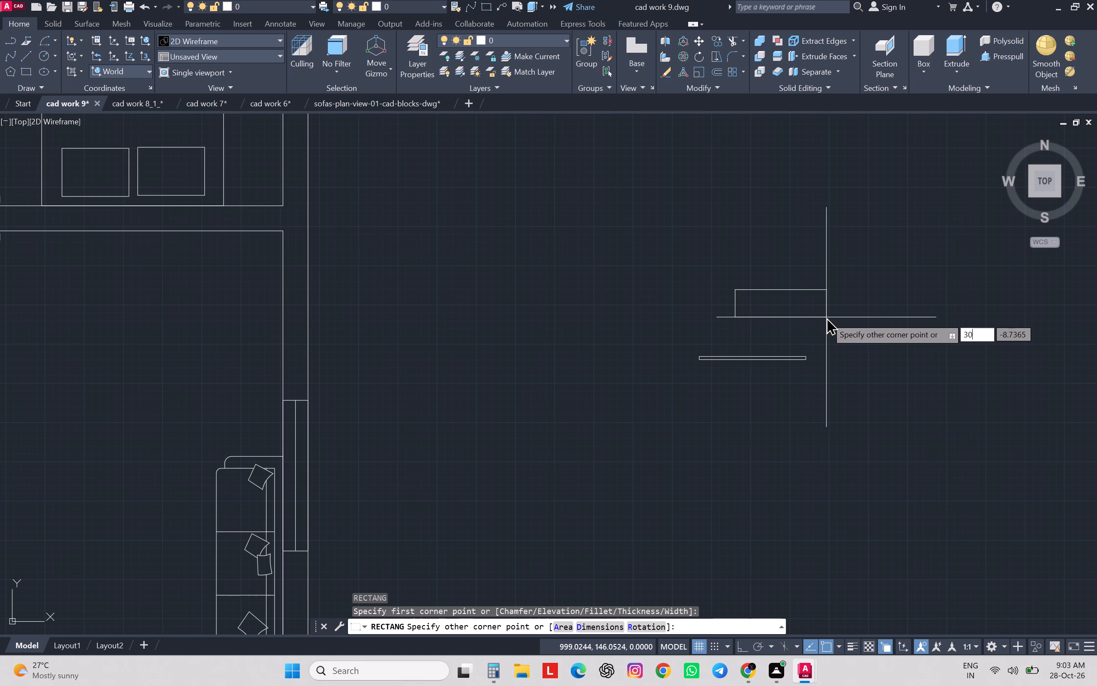
text(,1)
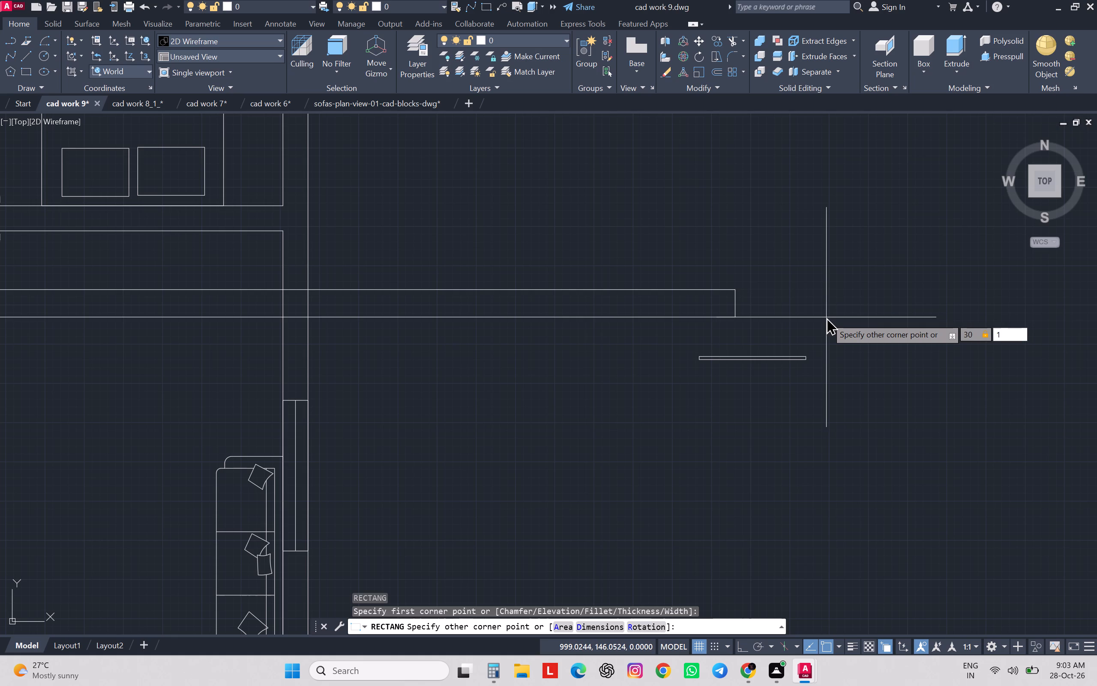
key(Return)
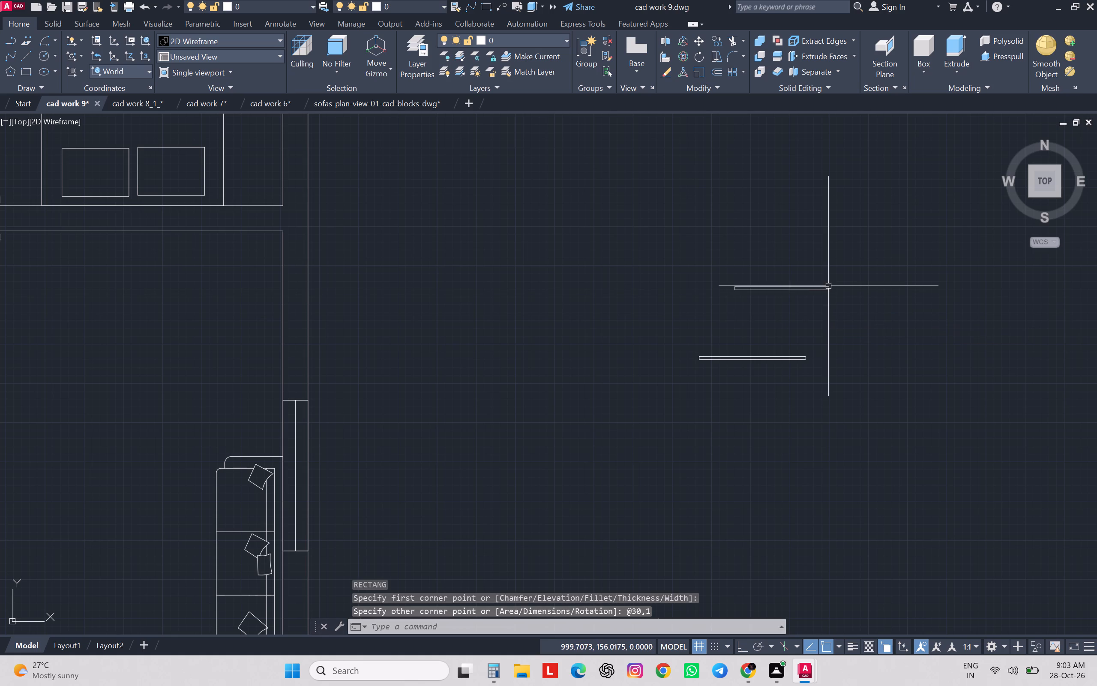
Save the drawing.
click(797, 288)
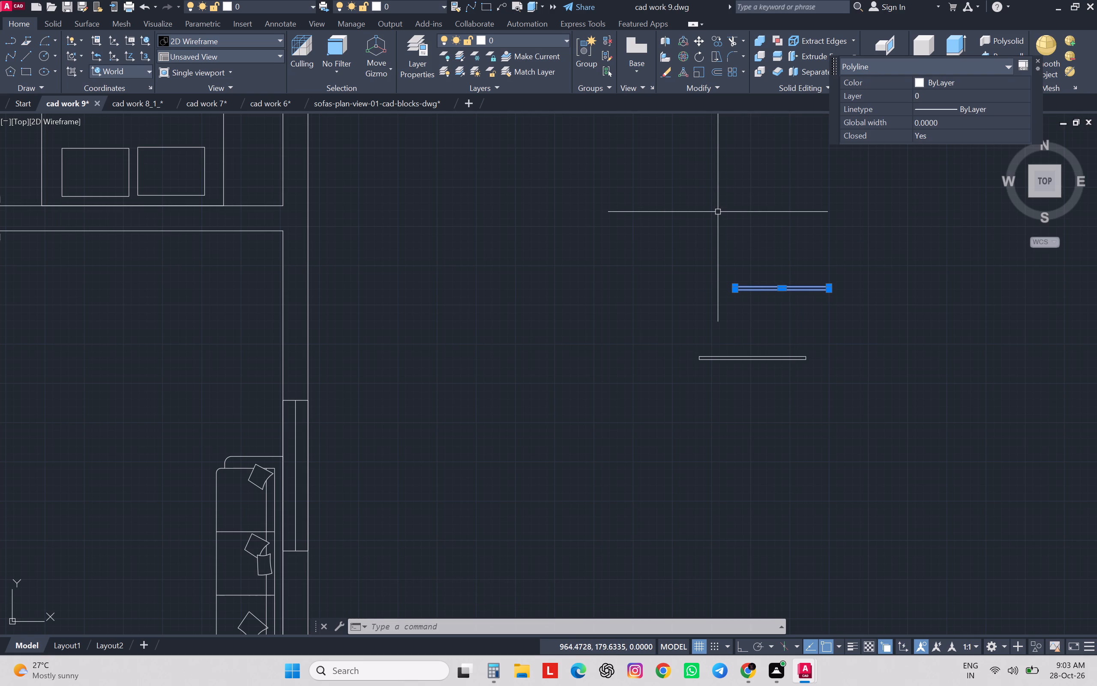
key(ctrl+s)
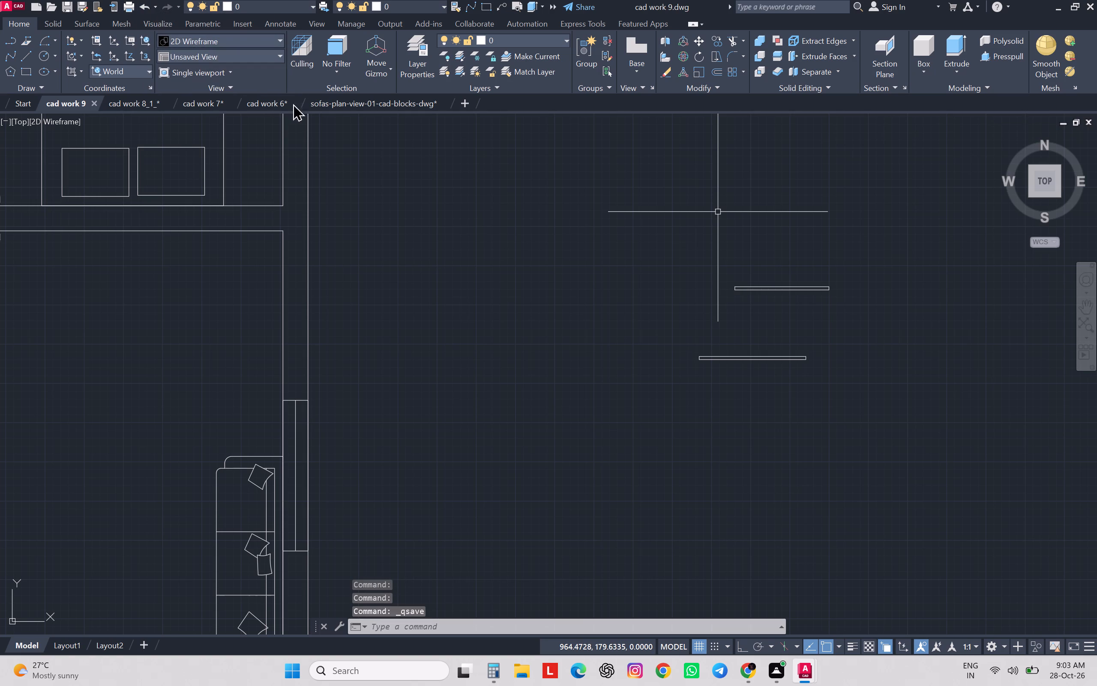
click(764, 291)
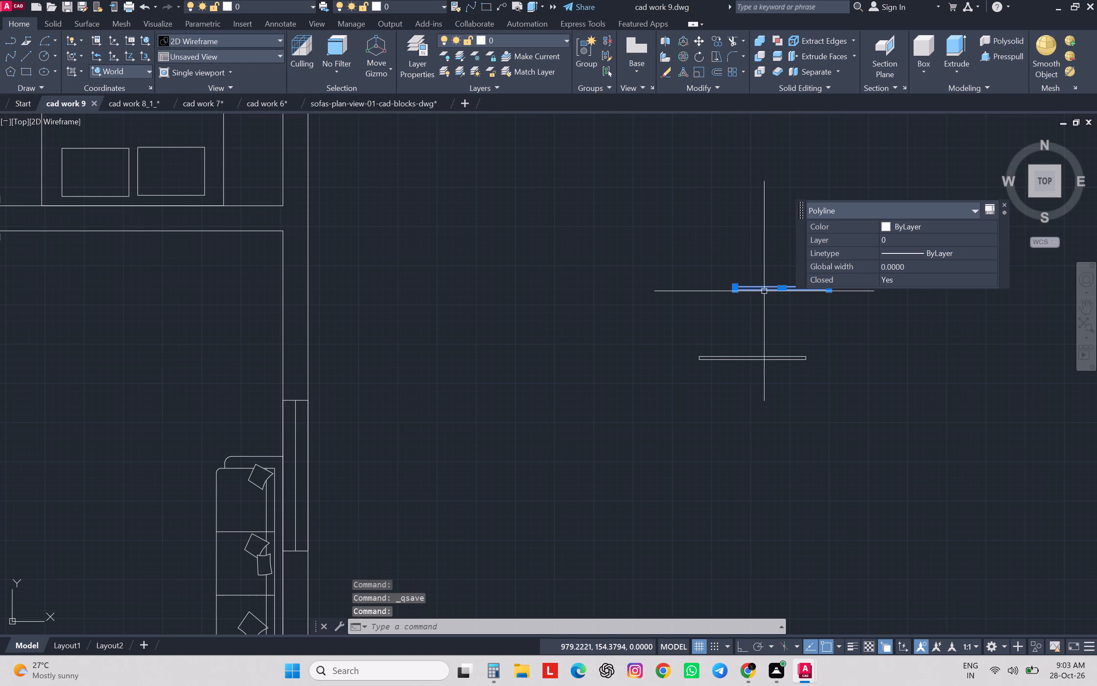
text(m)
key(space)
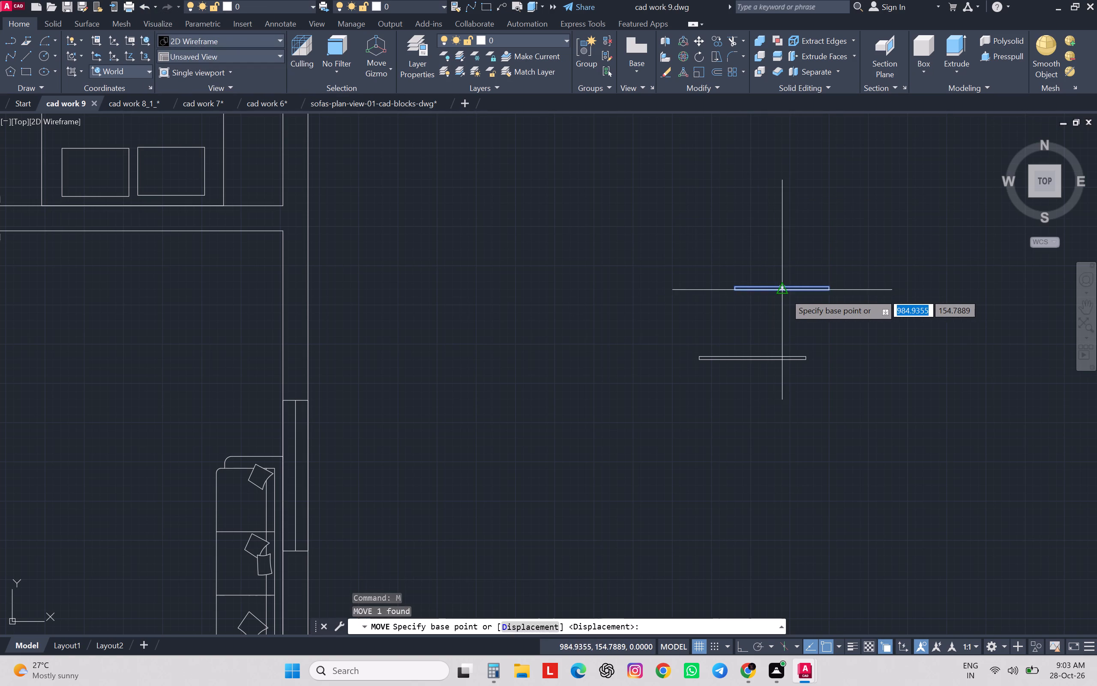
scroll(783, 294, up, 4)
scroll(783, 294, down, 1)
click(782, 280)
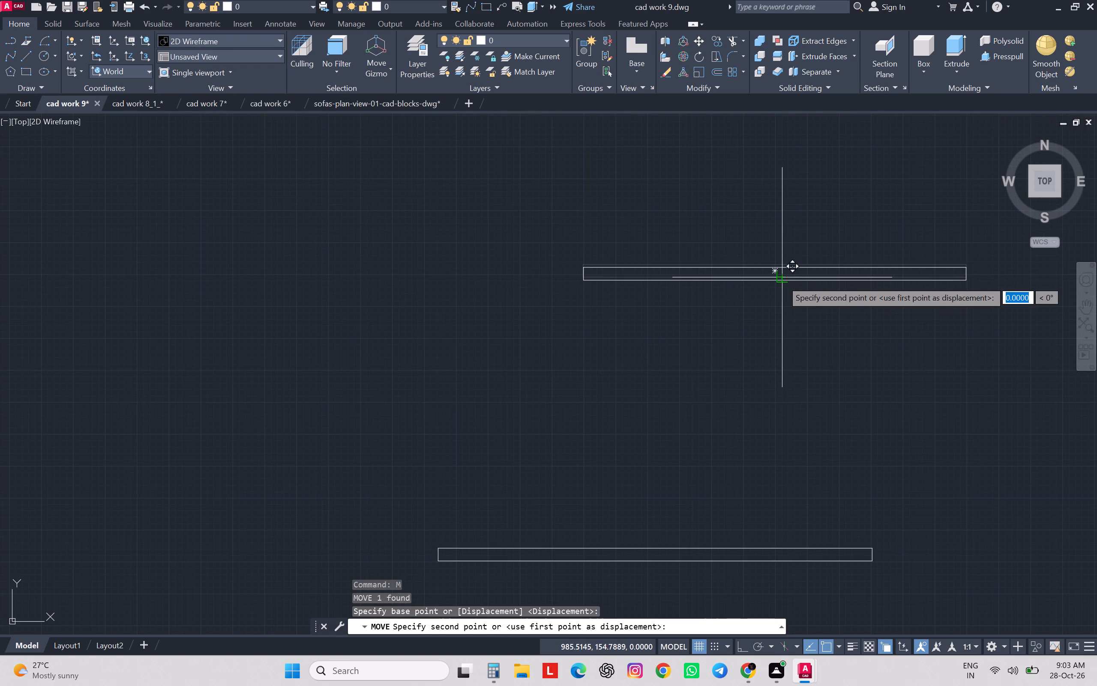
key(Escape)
Move the 30 by 1 rectangle by its bottom midpoint onto the top midpoint of the 34 by 1 rectangle.
key(space)
scroll(780, 278, up, 3)
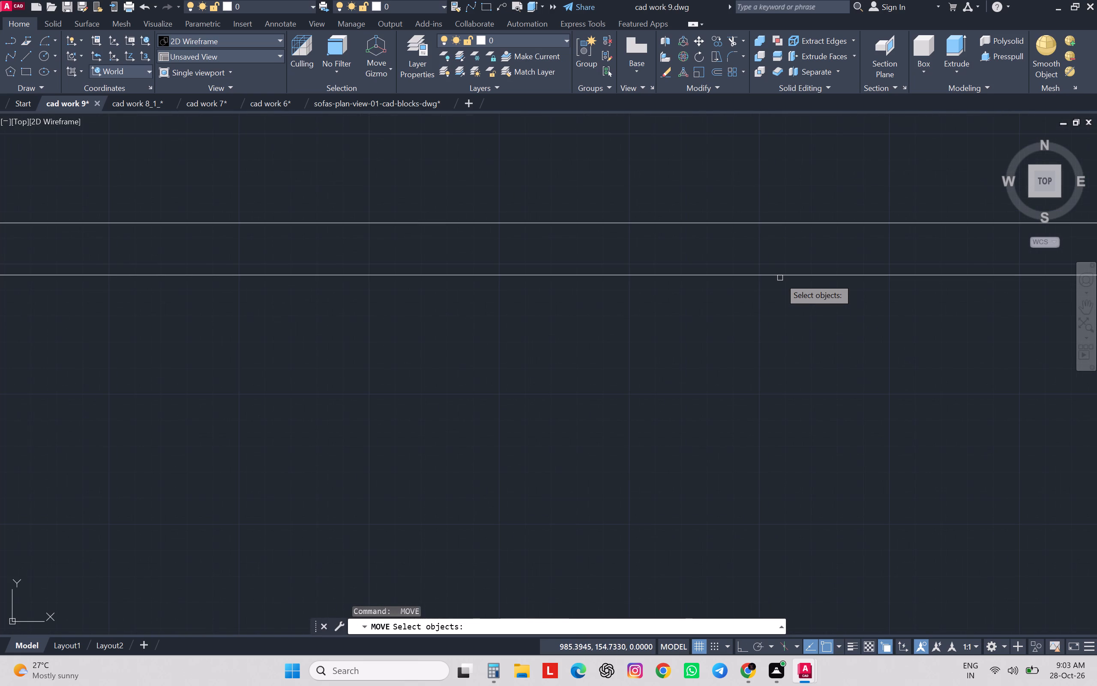
click(780, 278)
click(790, 267)
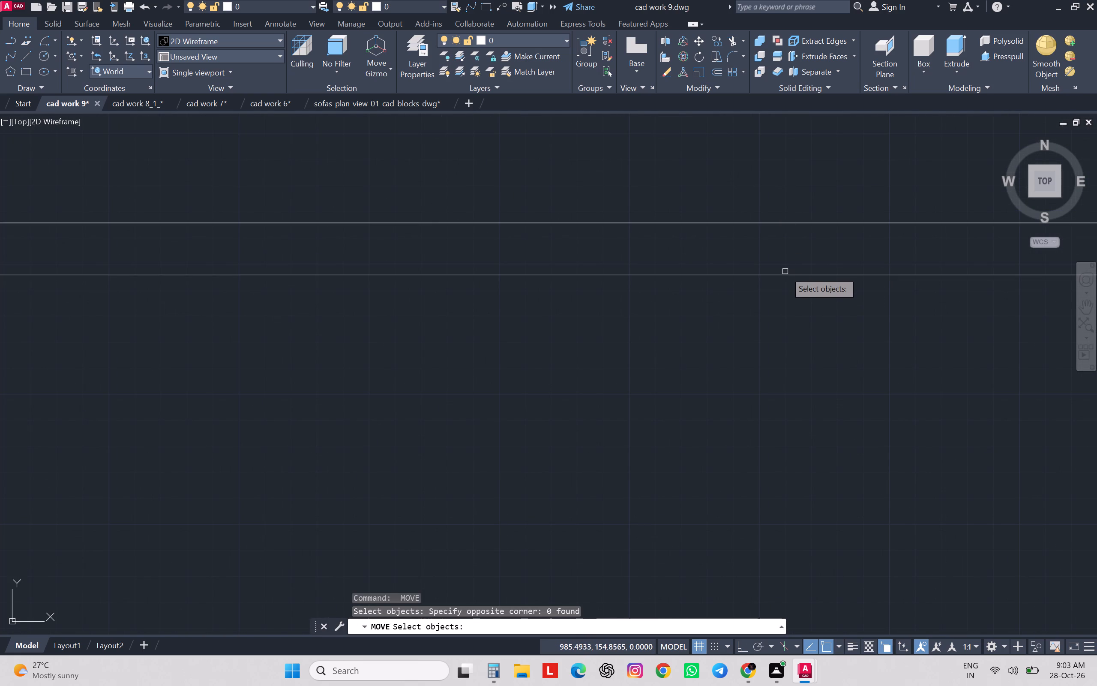
click(785, 276)
scroll(764, 279, down, 5)
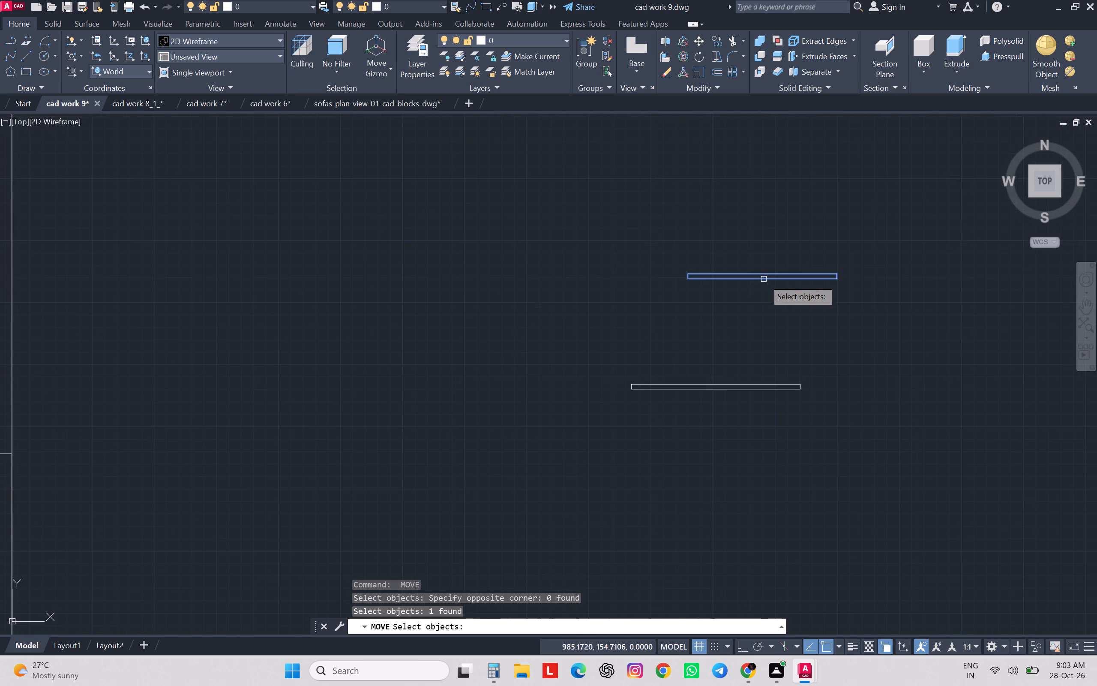
key(Return)
scroll(764, 283, up, 3)
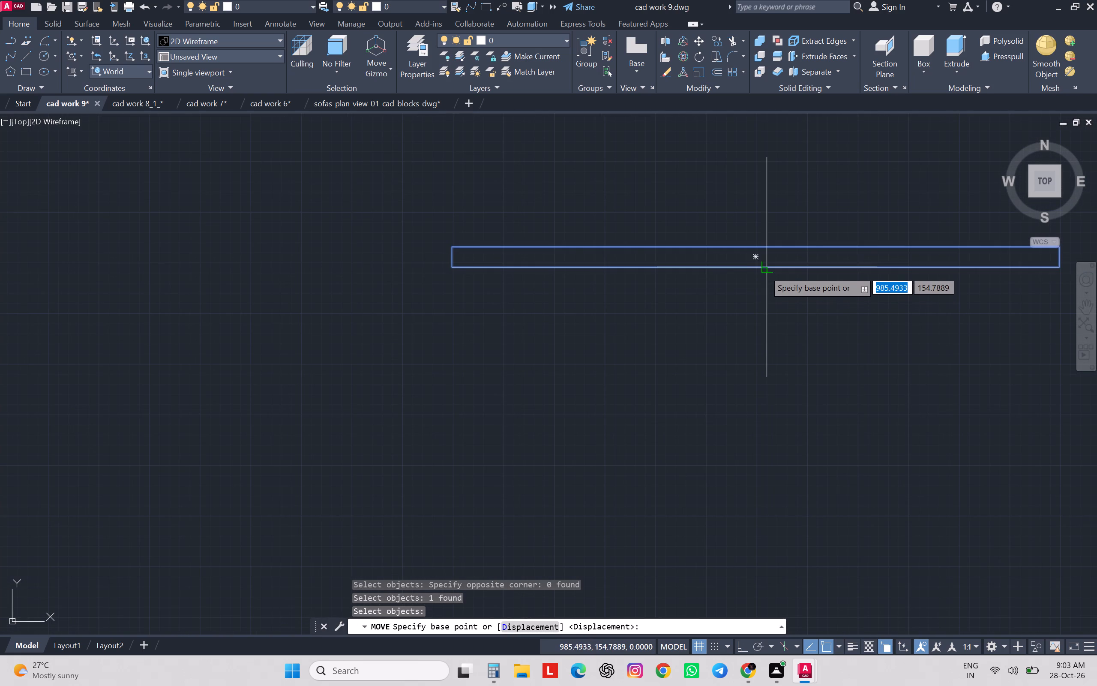
click(758, 269)
scroll(758, 269, down, 1)
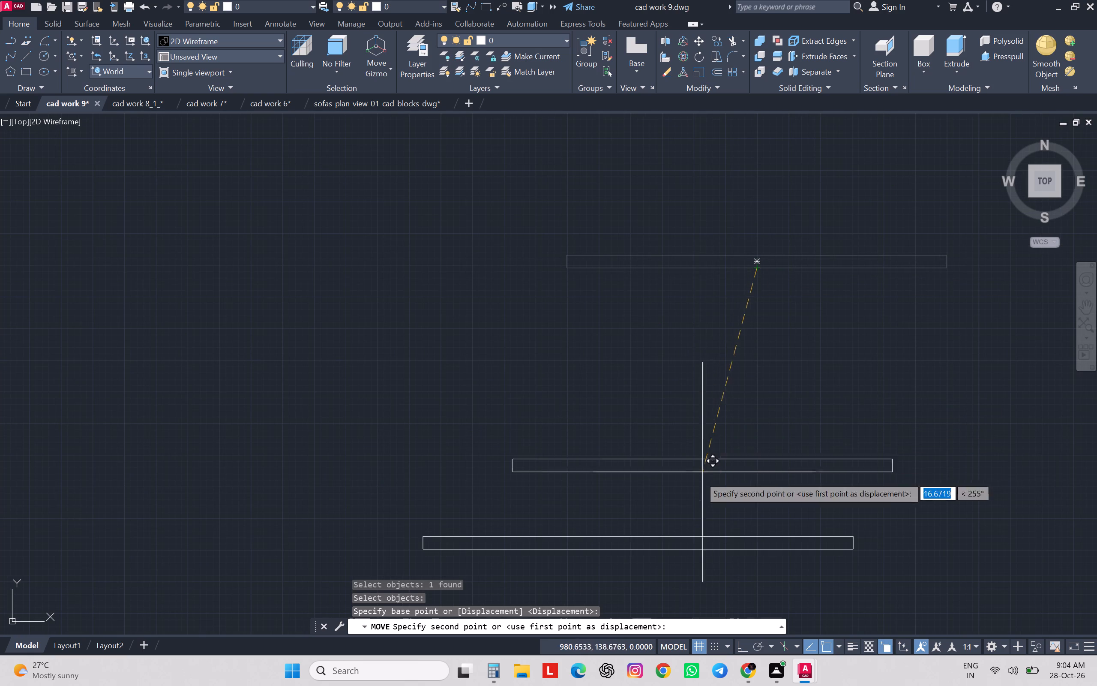
click(641, 539)
scroll(657, 471, down, 4)
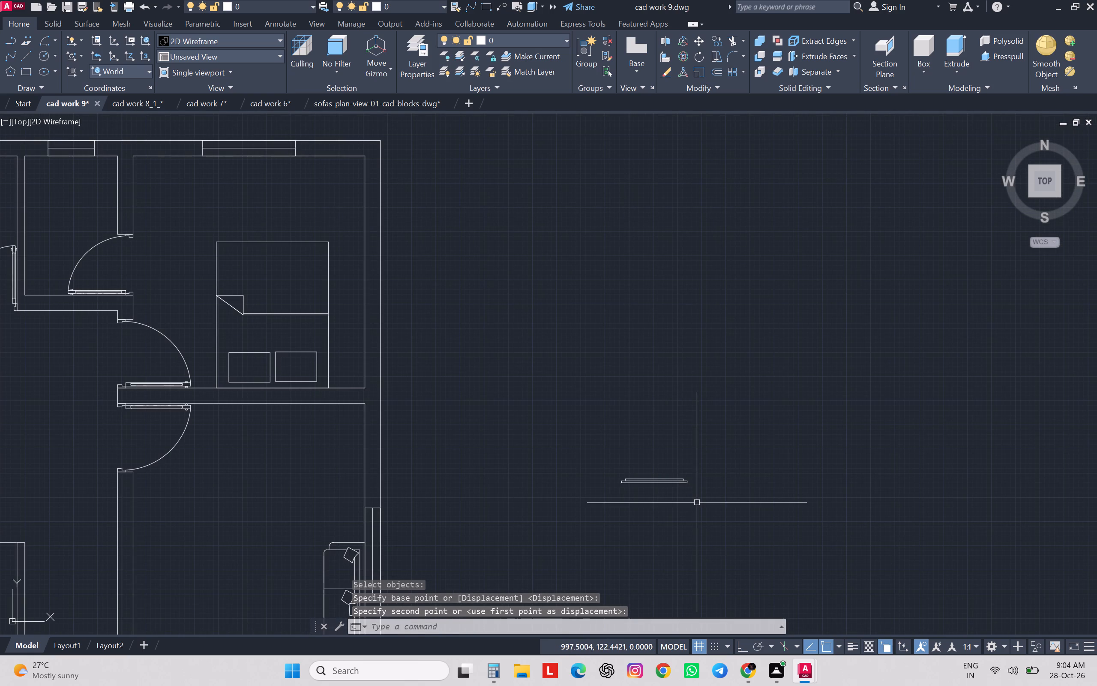
Draw a rectangle 5 wide and 2.5 high in the empty area northeast of the two stacked thin rectangles.
scroll(565, 457, down, 3)
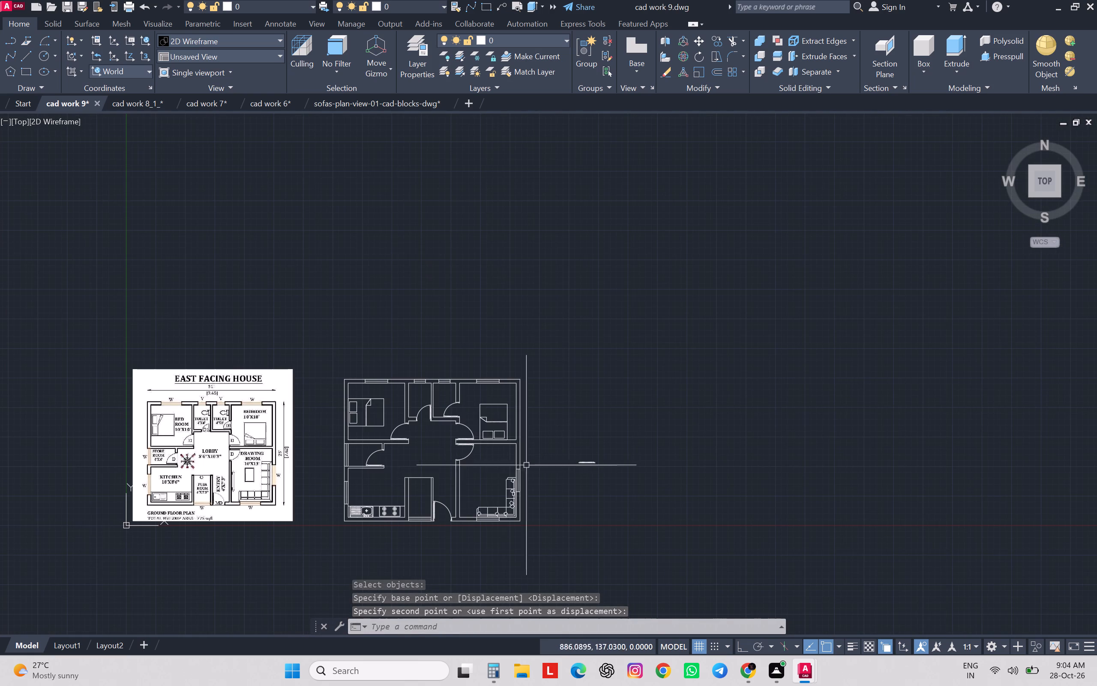
scroll(274, 457, up, 2)
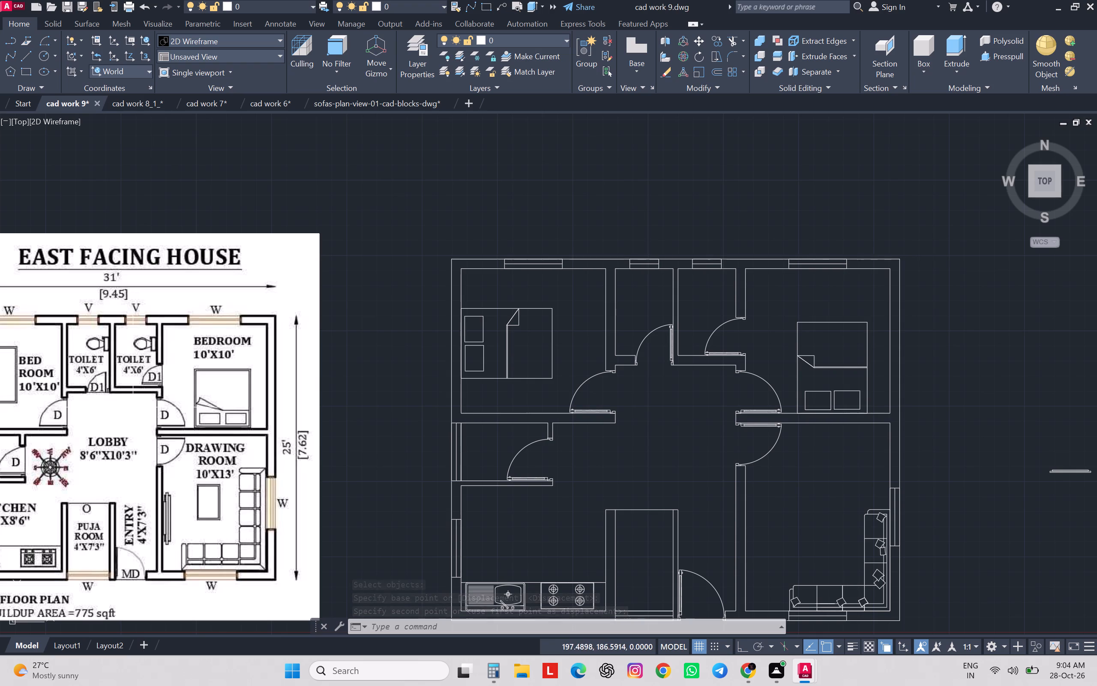
scroll(297, 435, down, 2)
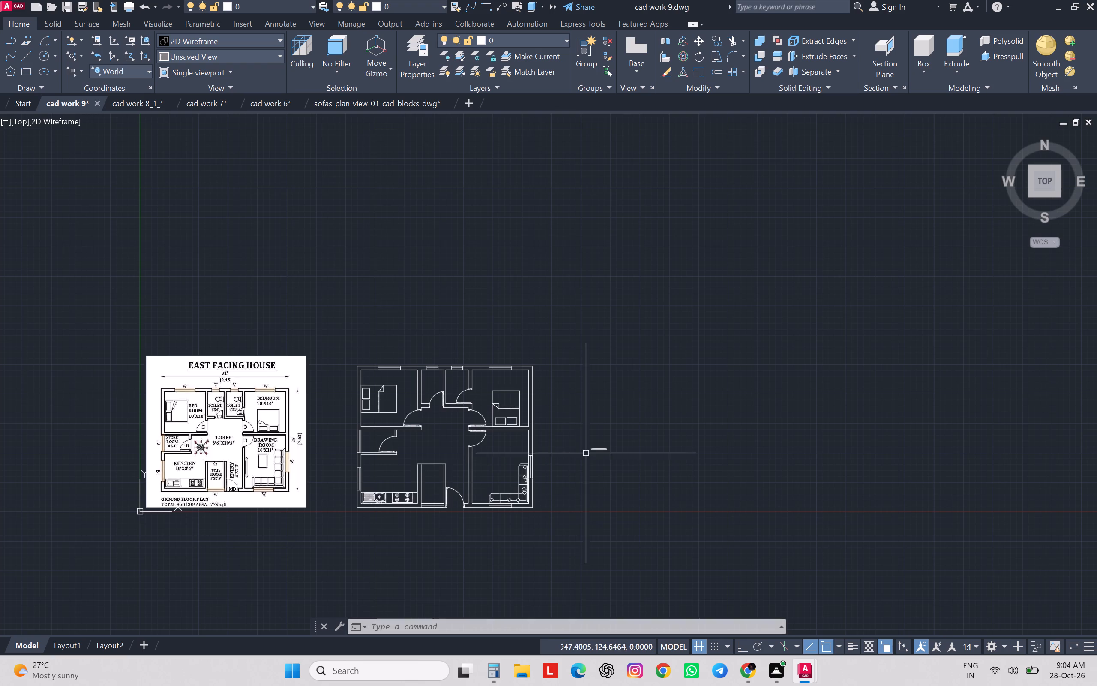
scroll(586, 453, up, 3)
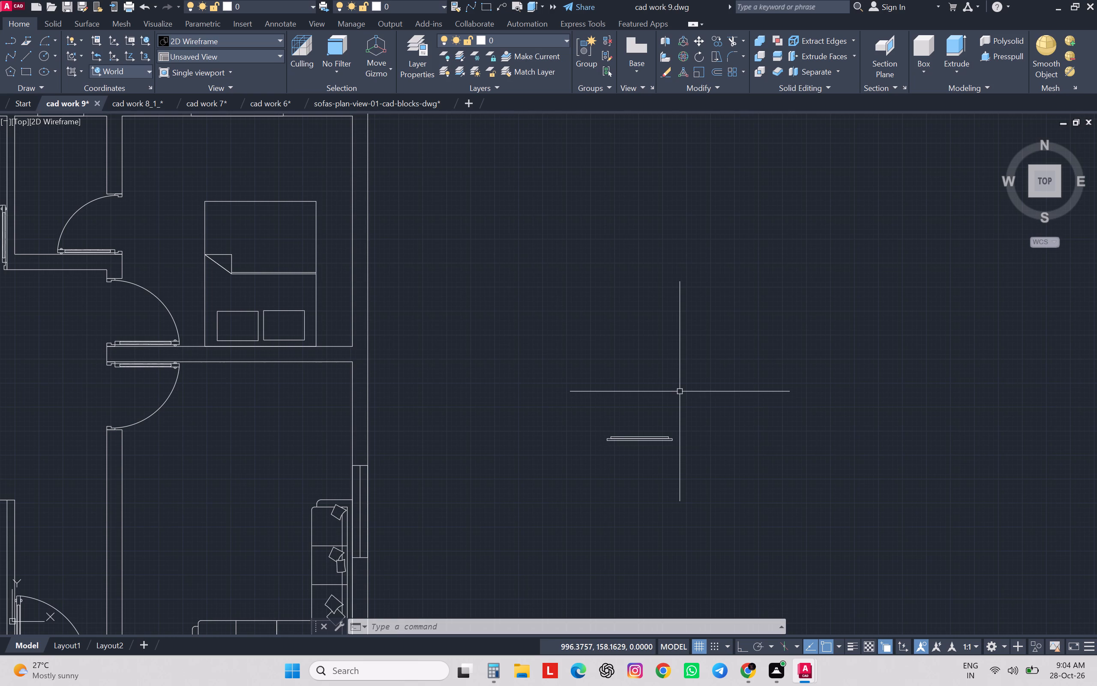
text(rec)
key(Return)
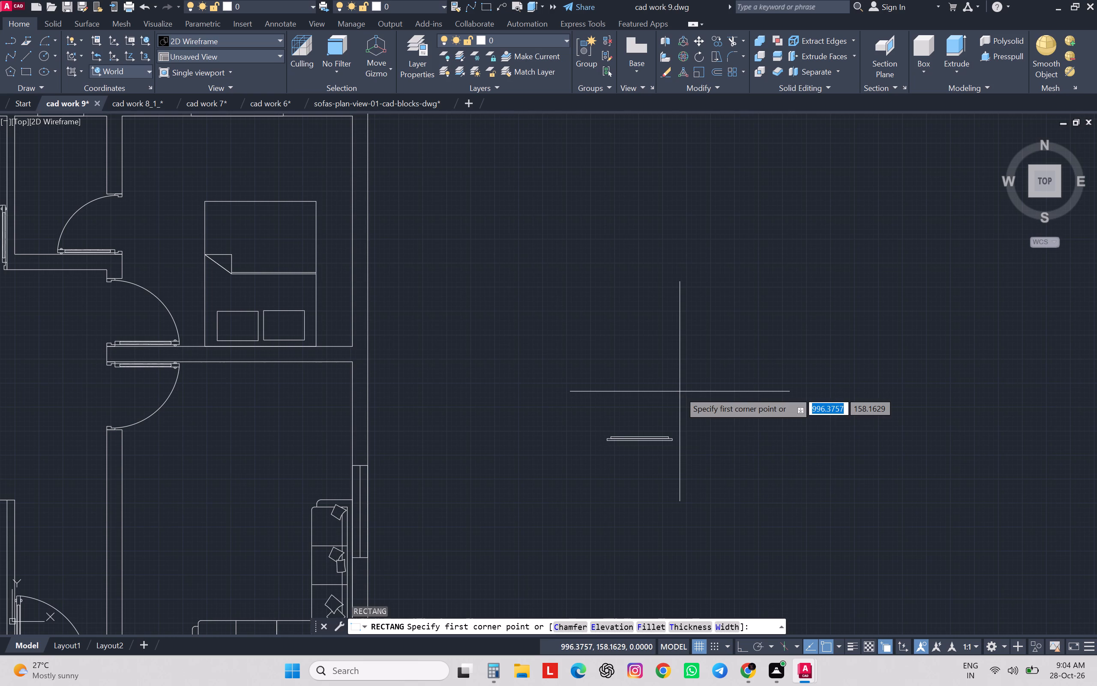
click(718, 294)
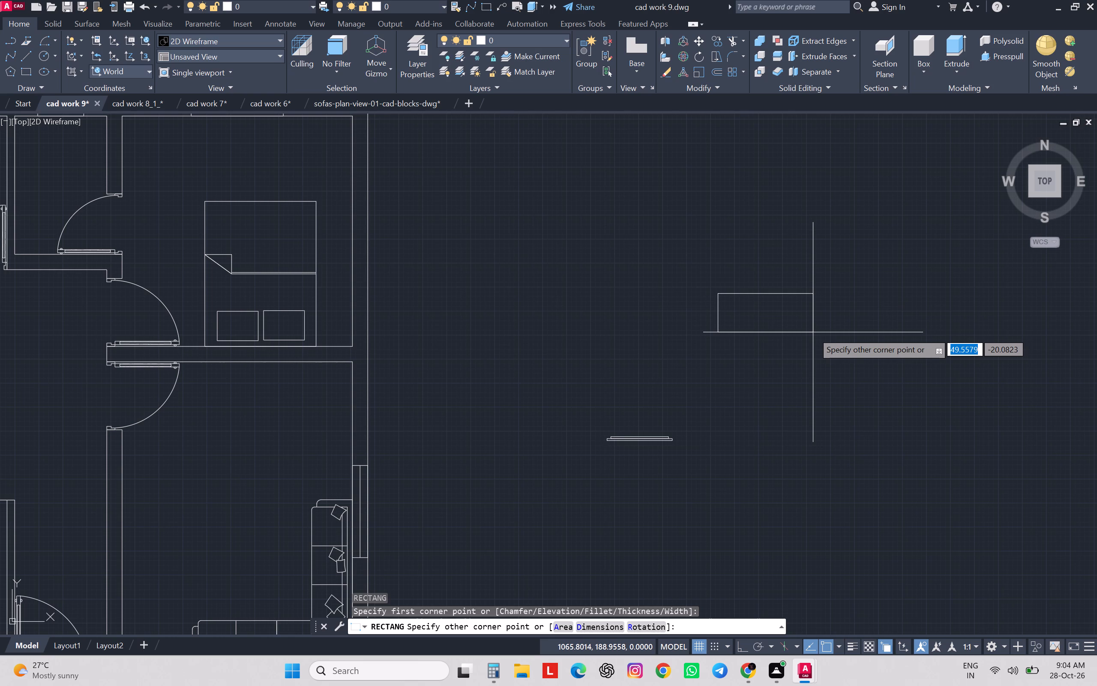
key(5)
text(,2.5)
key(Return)
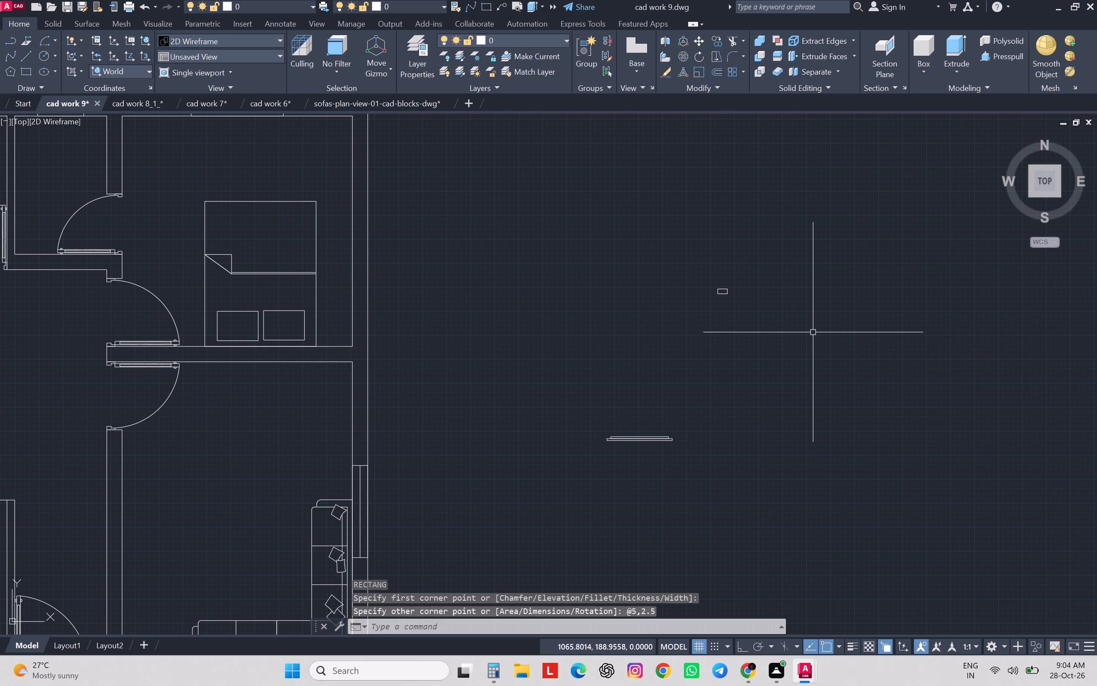
Move the 5 by 2.5 rectangle by its bottom midpoint onto the top midpoint of the 30 by 1 rectangle.
drag(757, 238, 755, 242)
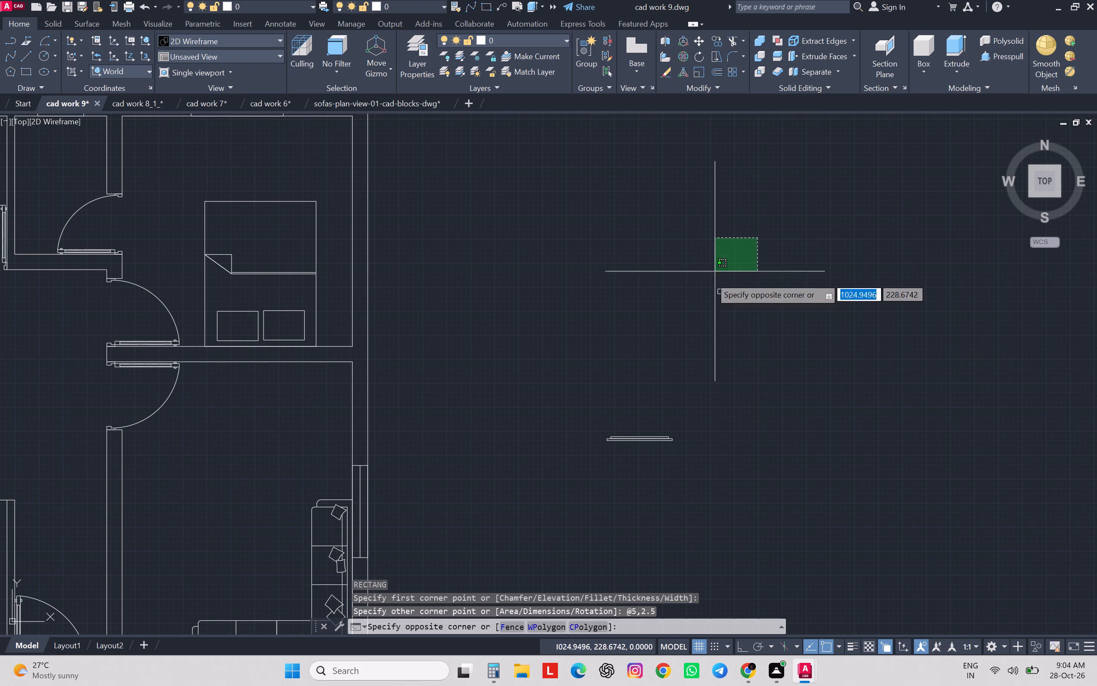
click(698, 291)
key(m)
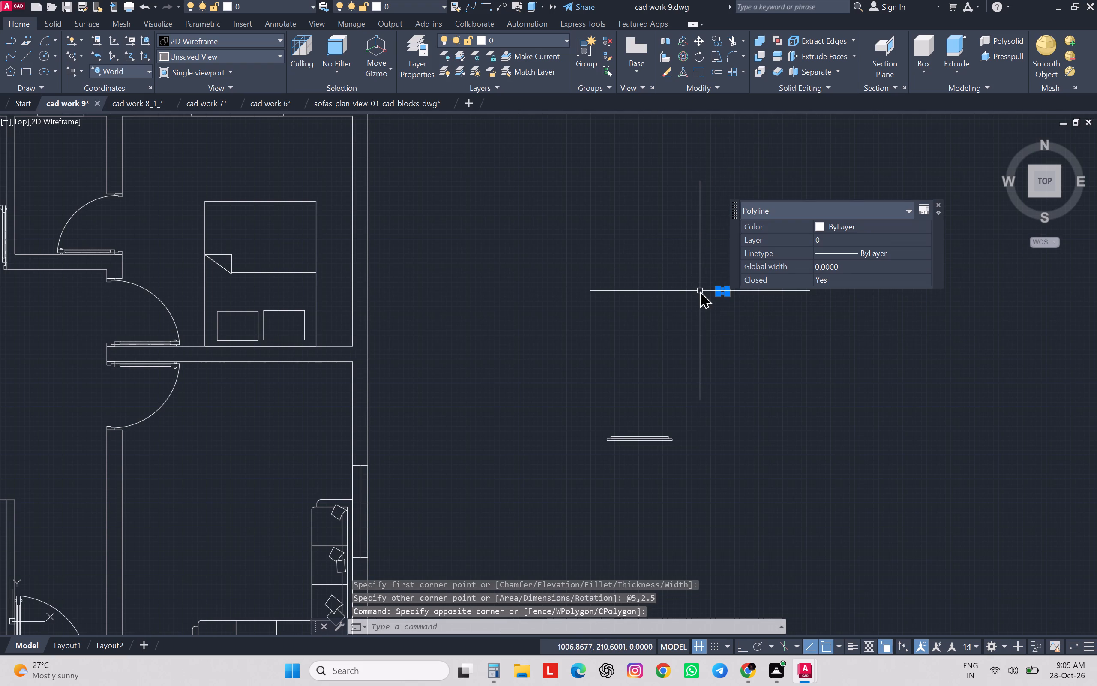
key(Return)
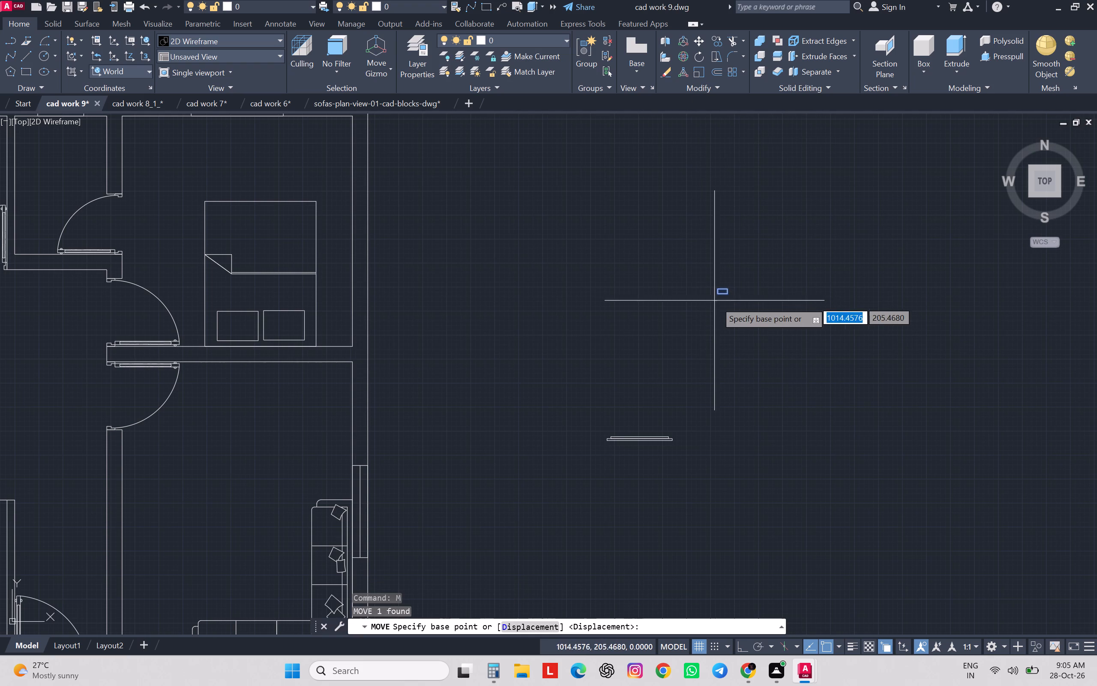
scroll(725, 296, up, 4)
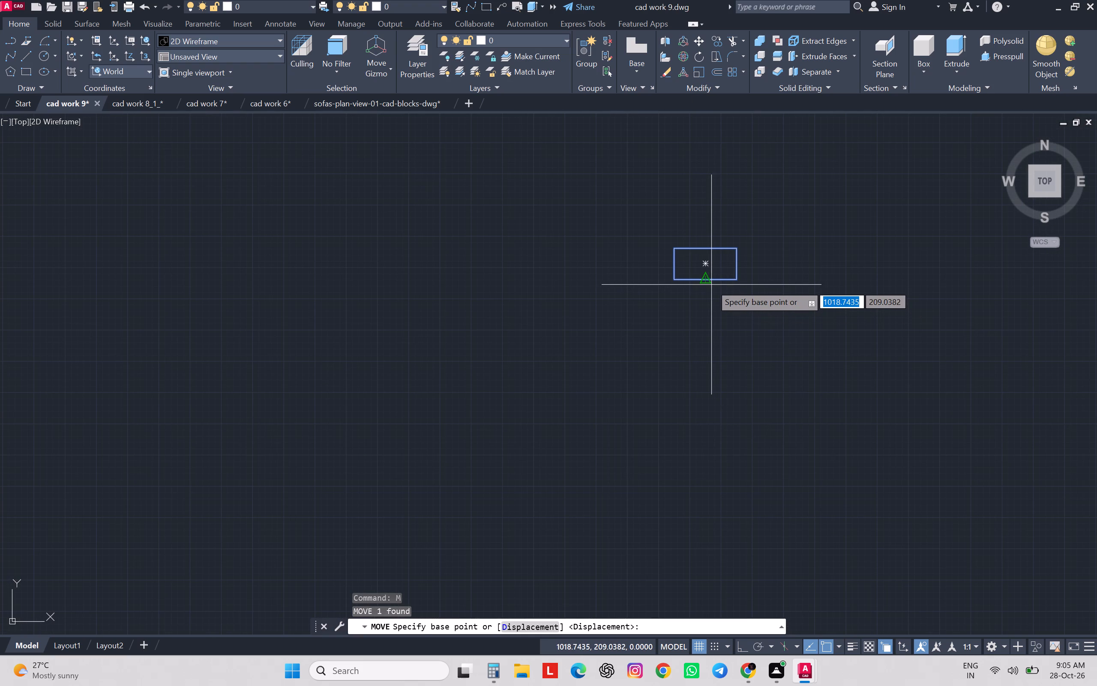
click(711, 284)
scroll(712, 283, down, 5)
scroll(663, 378, up, 2)
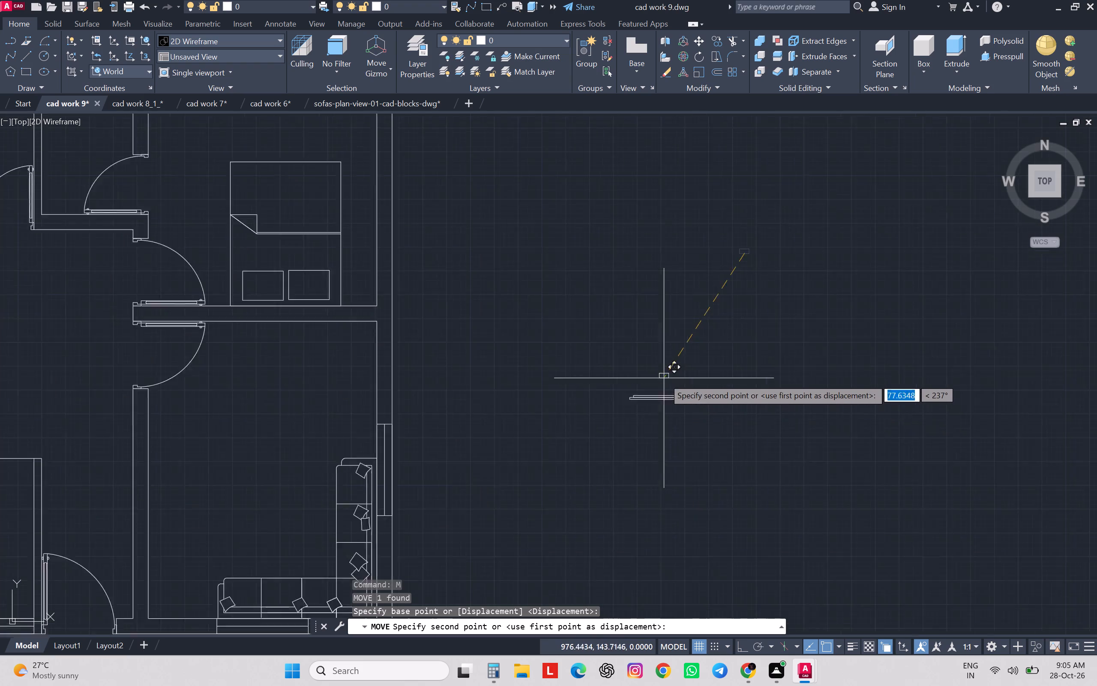
scroll(664, 378, up, 3)
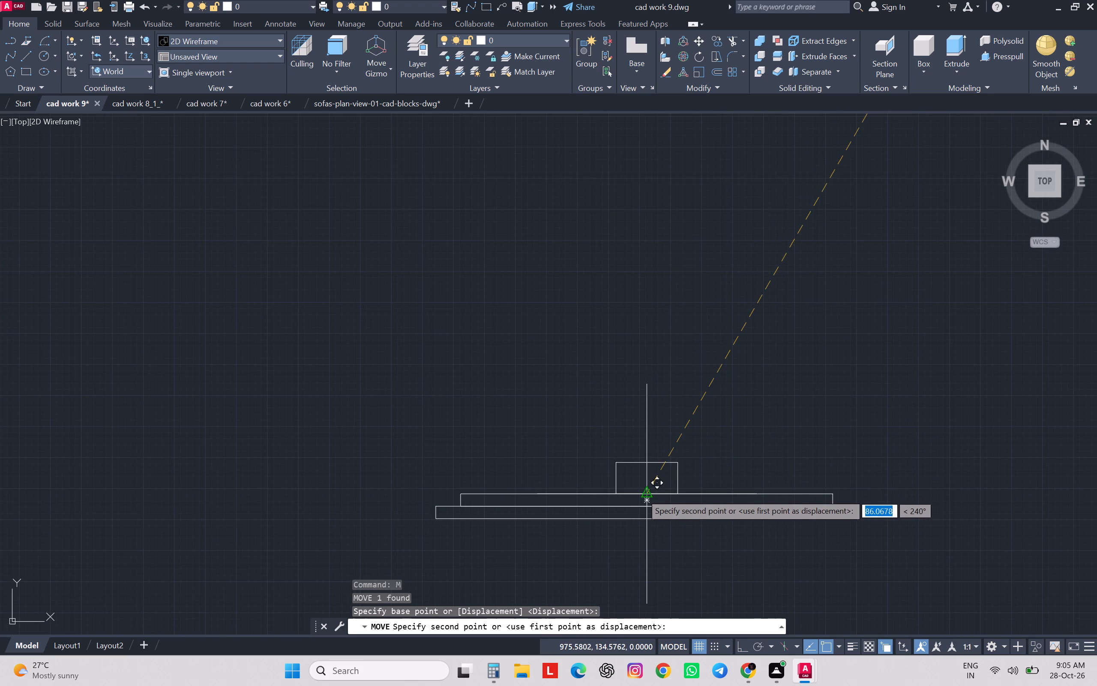
click(642, 493)
Convert the three stacked rectangles into a single block named tv.
scroll(677, 436, down, 2)
drag(866, 396, 857, 408)
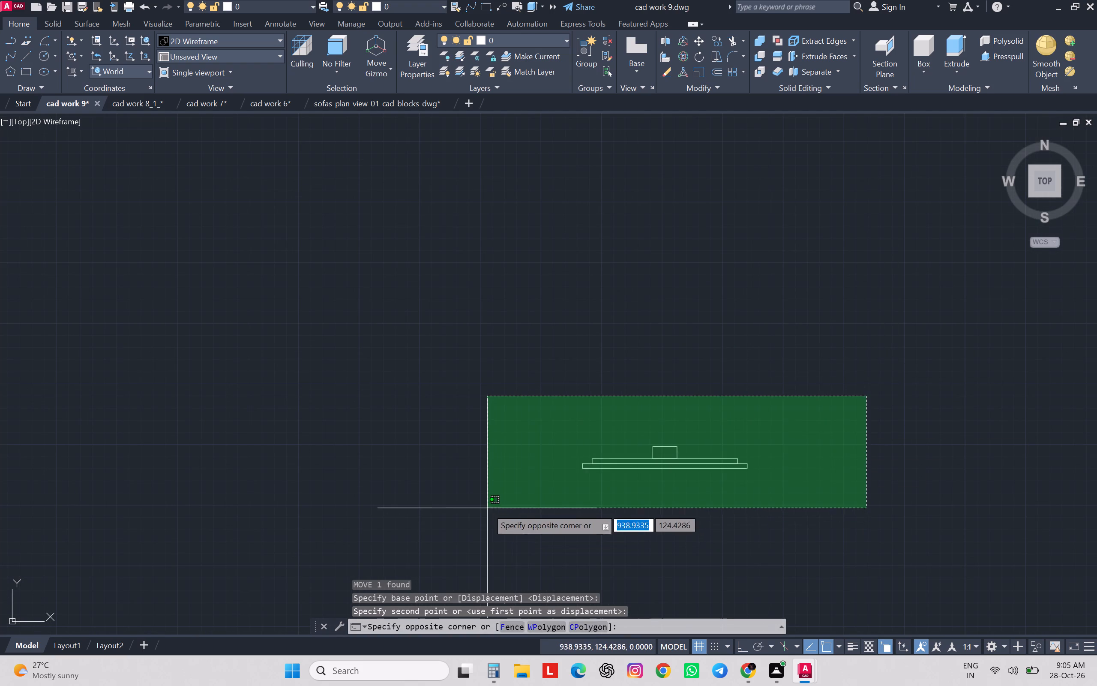
click(487, 508)
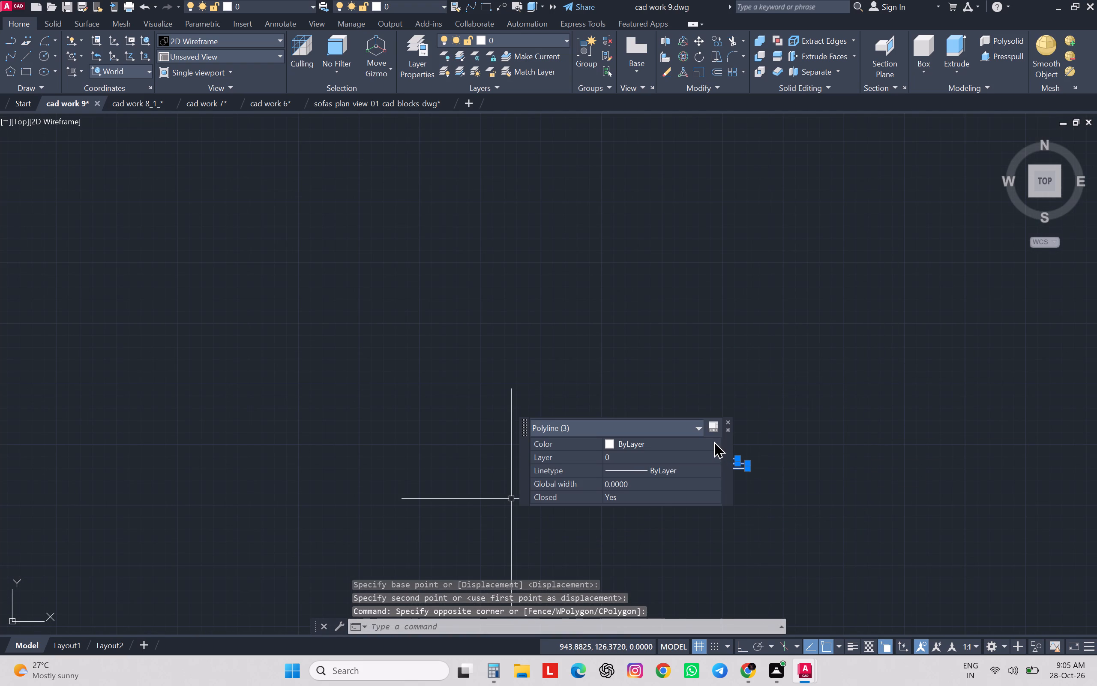
text(b)
key(space)
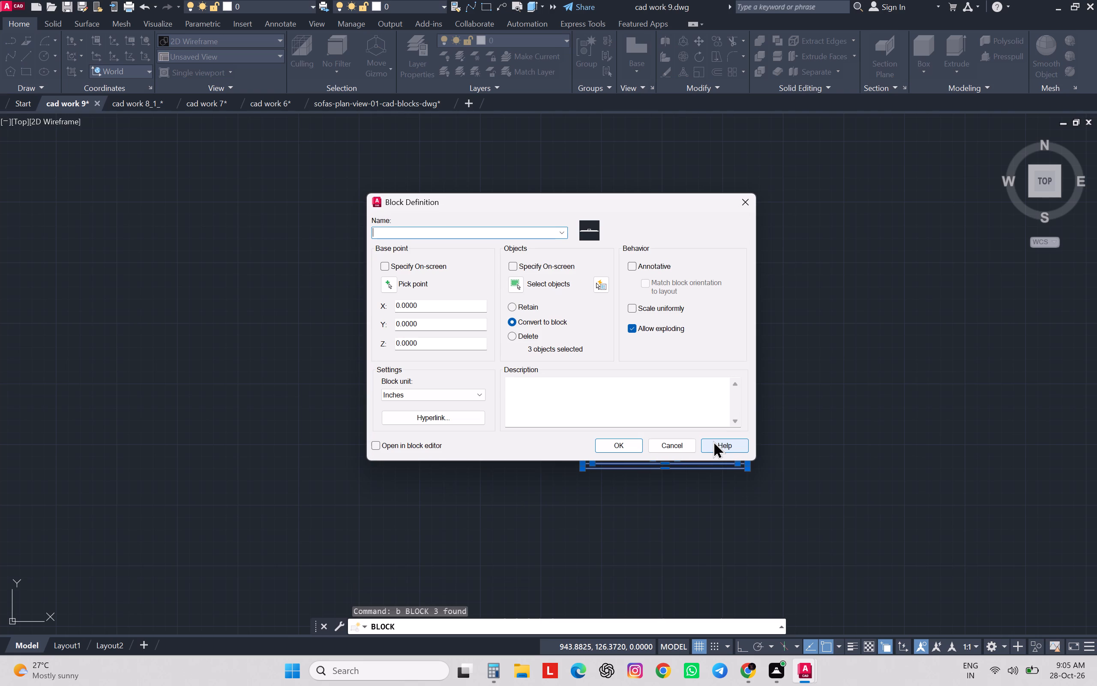
text(tv)
key(space)
key(space)
click(634, 438)
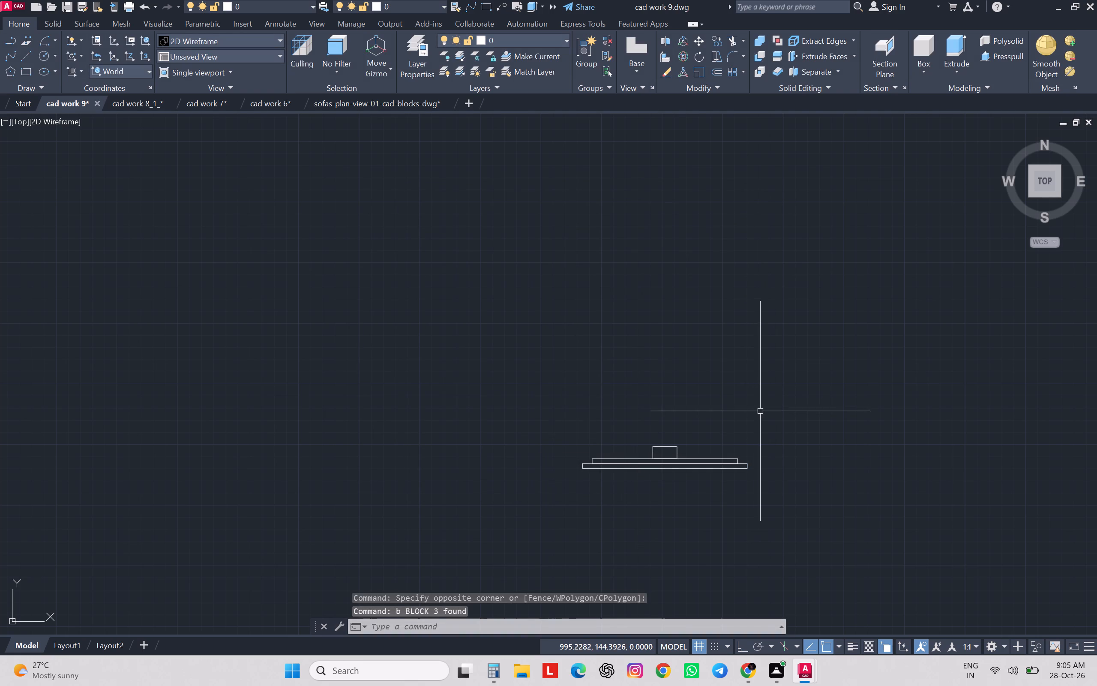
Rotate the tv block 90 degrees about the small rectangle's top midpoint, with Ortho on, so the small rectangle faces west.
click(761, 411)
click(539, 483)
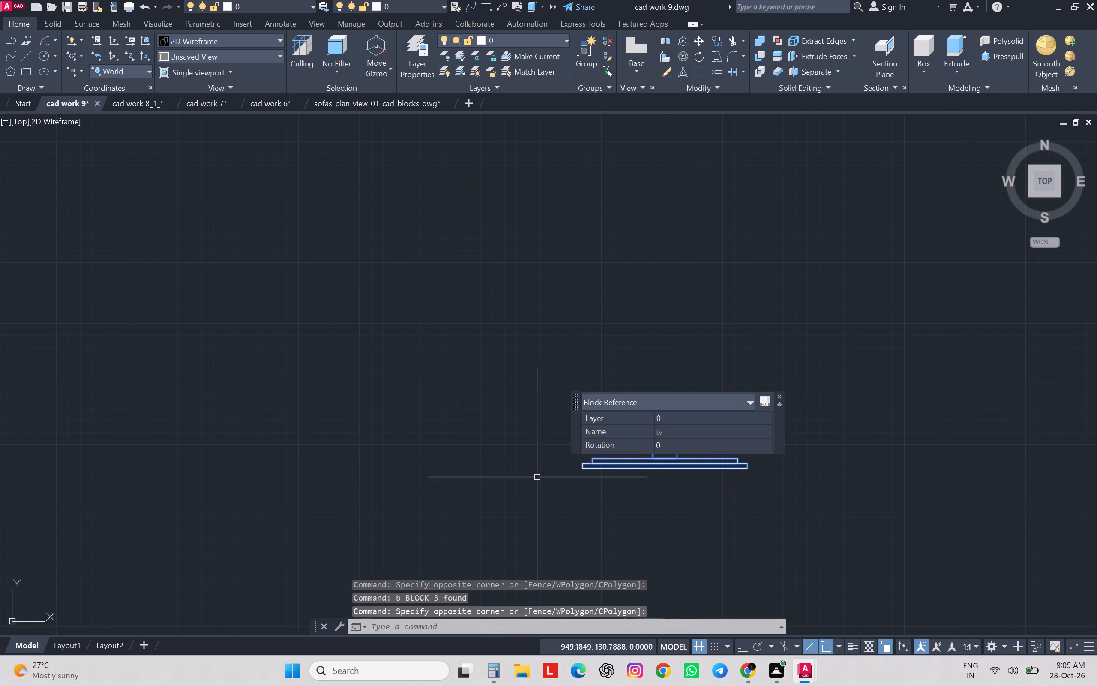
key(r)
key(o)
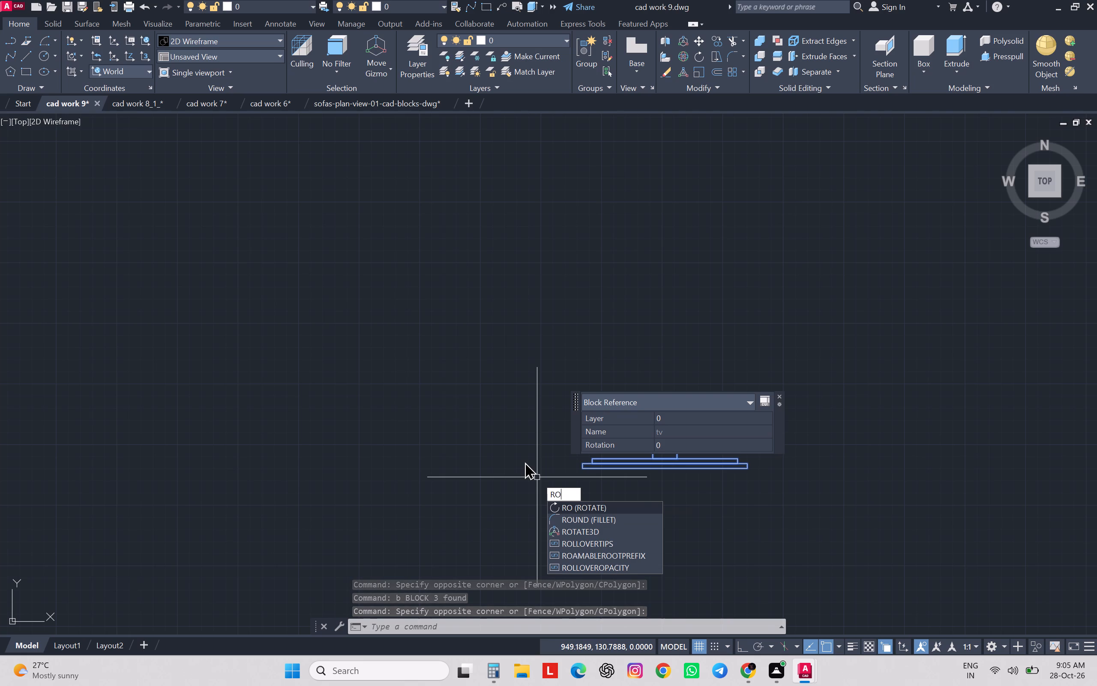
key(Return)
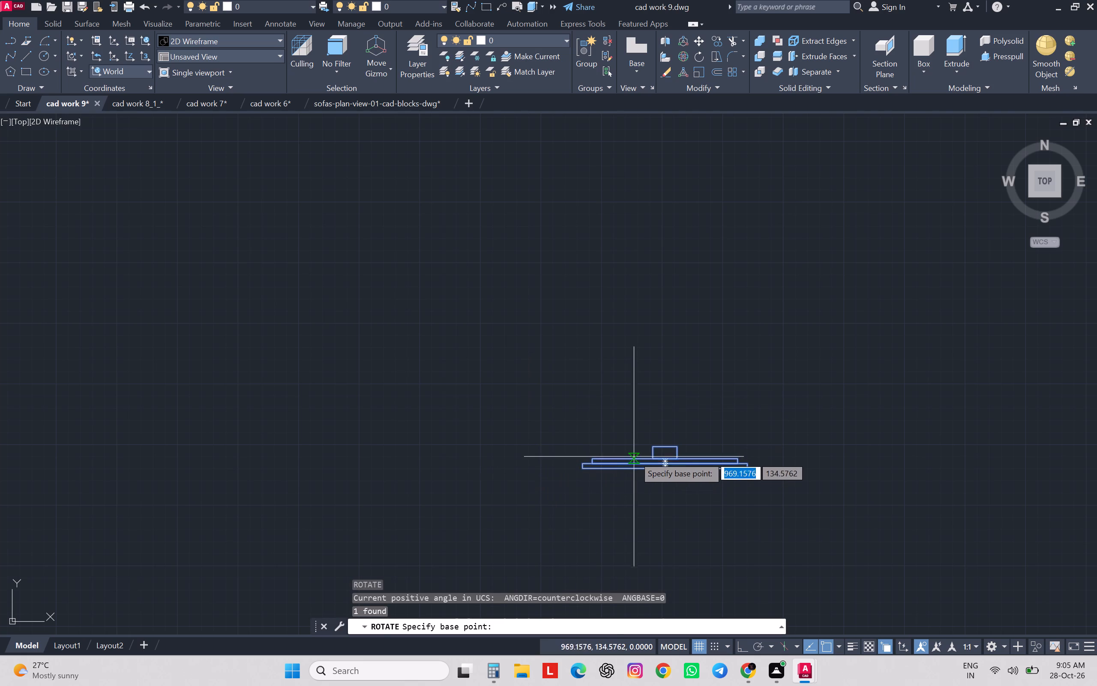
click(664, 447)
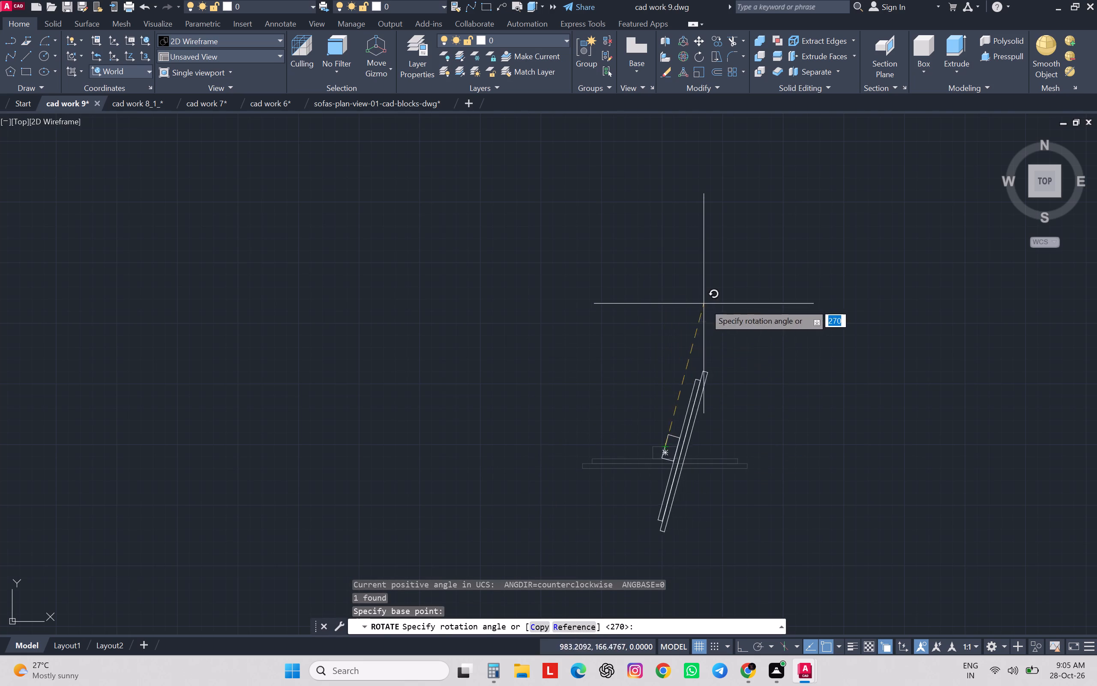
key(F8)
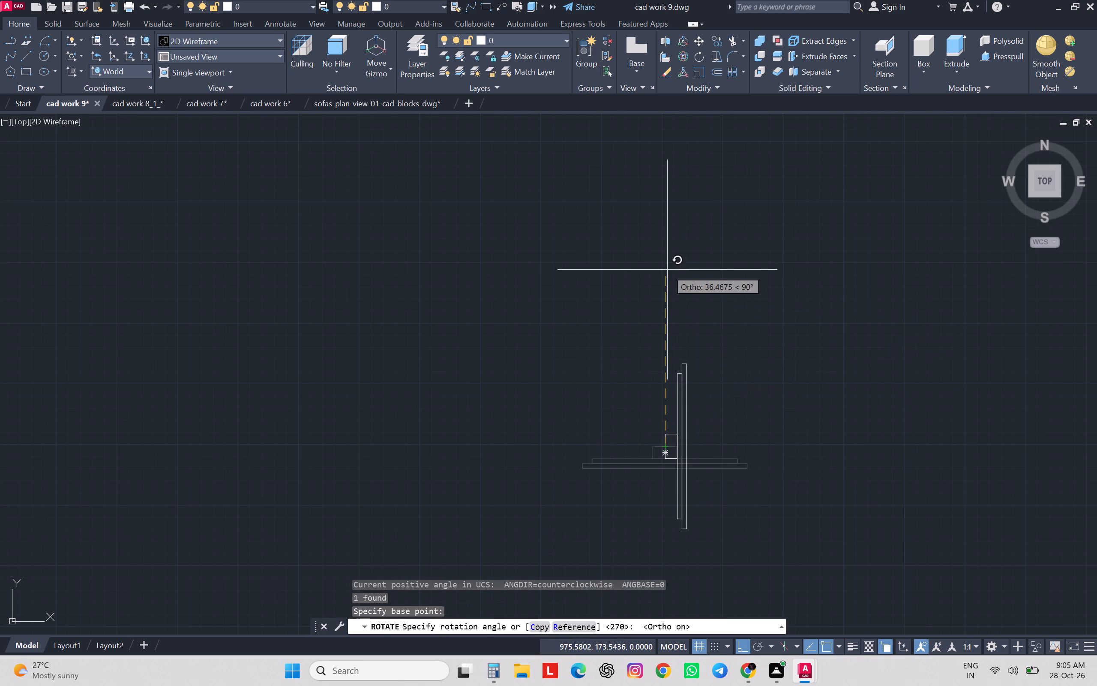
click(667, 270)
Move the tv block horizontally by its small rectangle's west midpoint onto the inner face of the drawing room's west wall.
scroll(738, 388, down, 3)
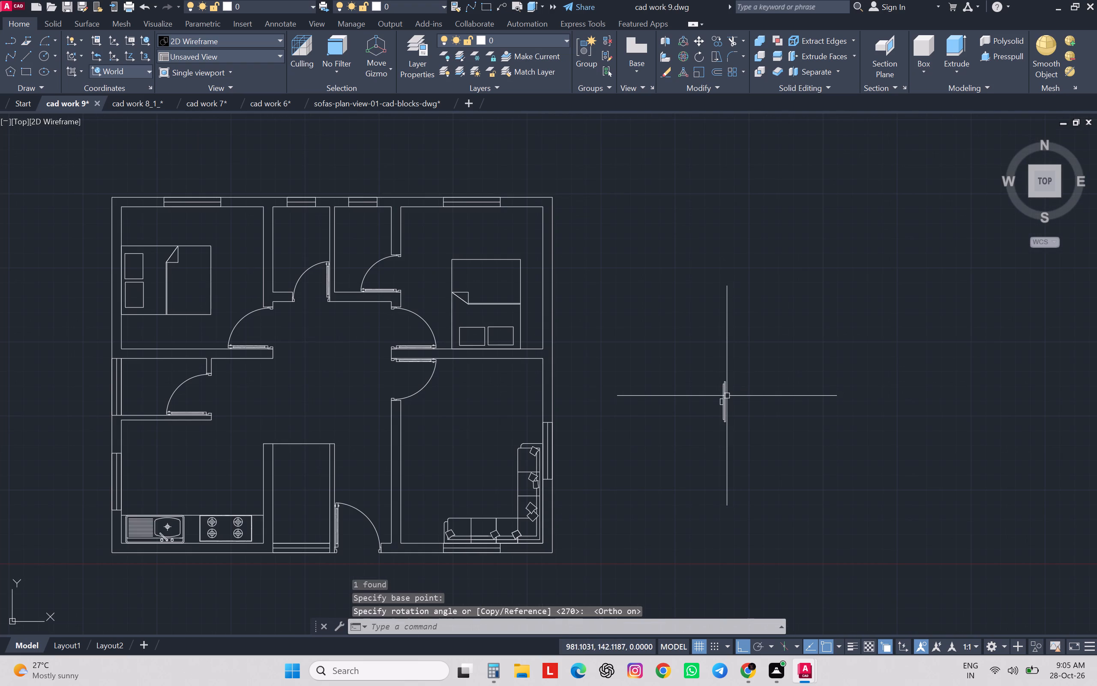
scroll(724, 396, up, 4)
click(778, 311)
click(632, 377)
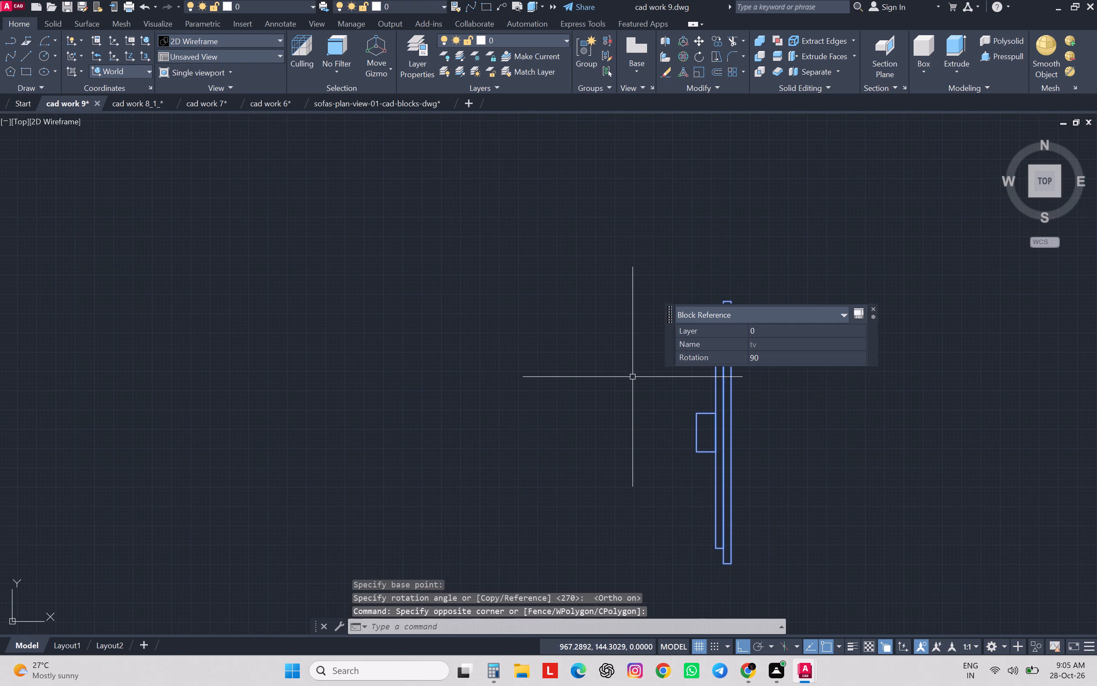
text(m)
key(space)
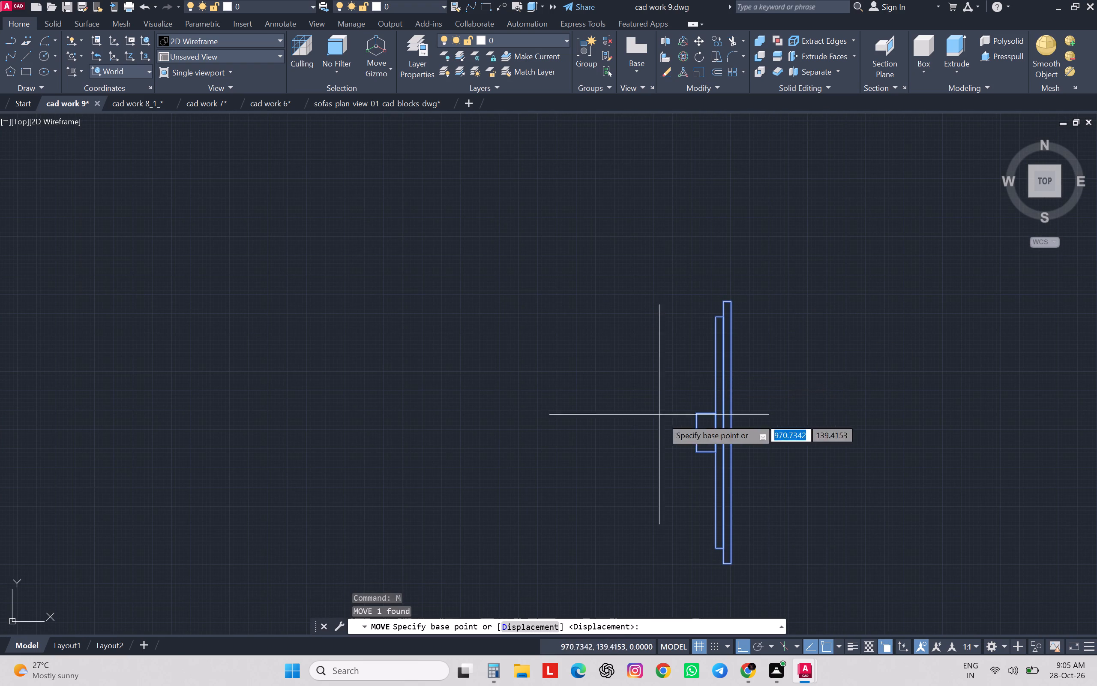
click(693, 432)
scroll(693, 432, down, 4)
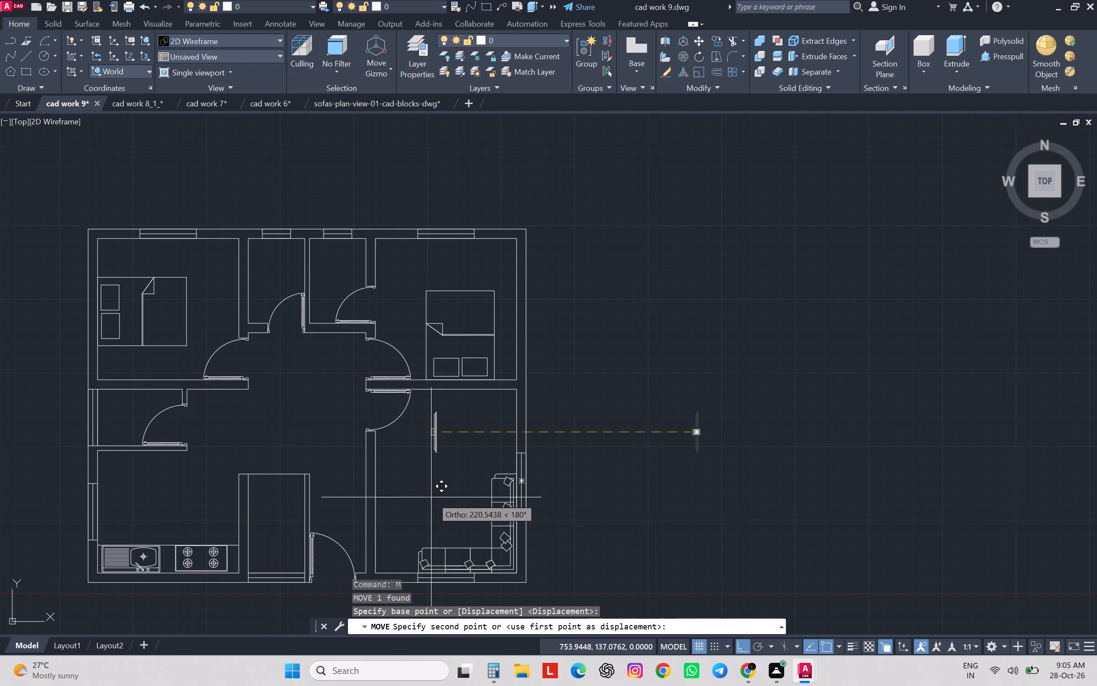
drag(380, 502, 390, 499)
Switch to the cad work 6 drawing and copy the toilet block from the 6'X8' bath between bedrooms 4 and 5.
scroll(690, 439, down, 3)
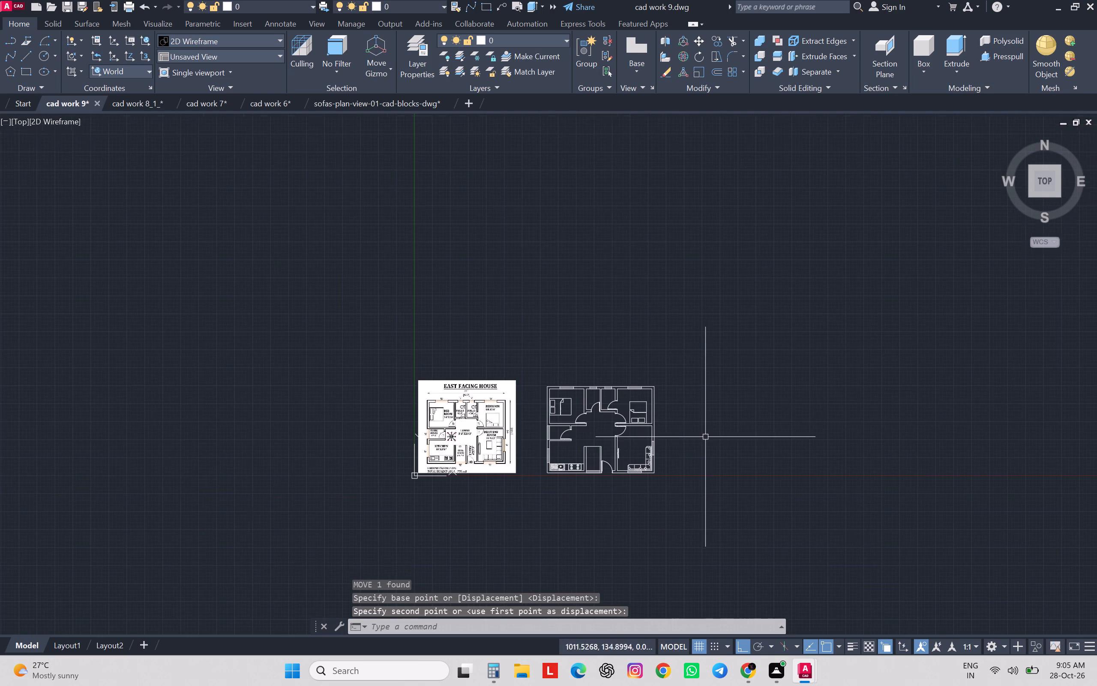
scroll(508, 448, up, 3)
scroll(508, 448, down, 1)
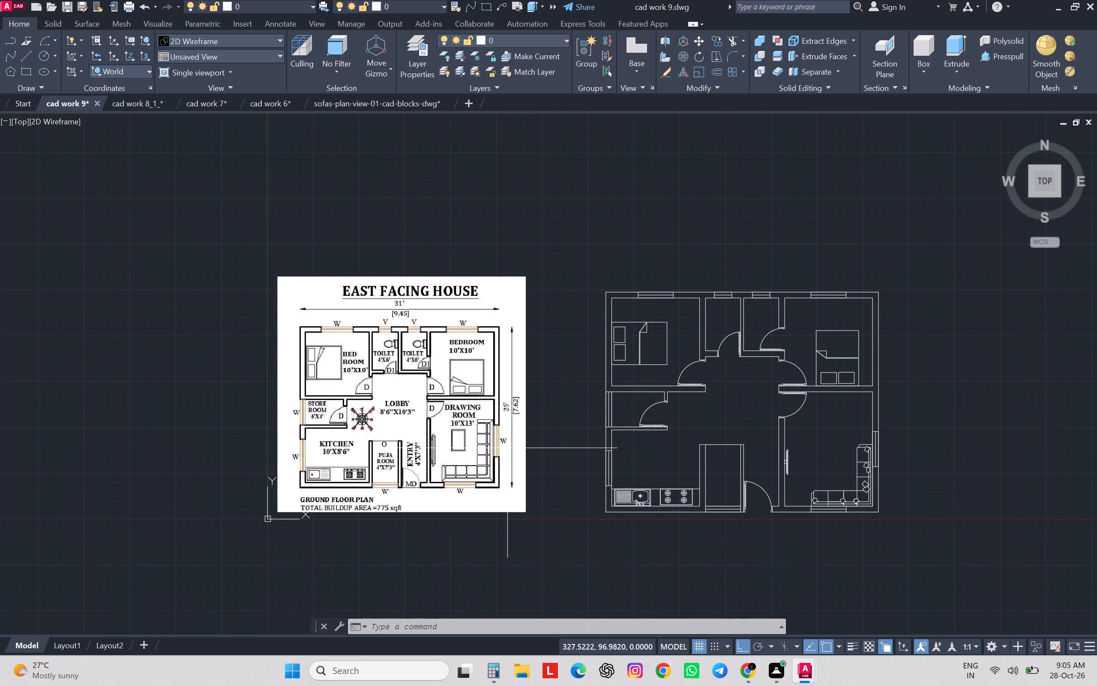
click(275, 104)
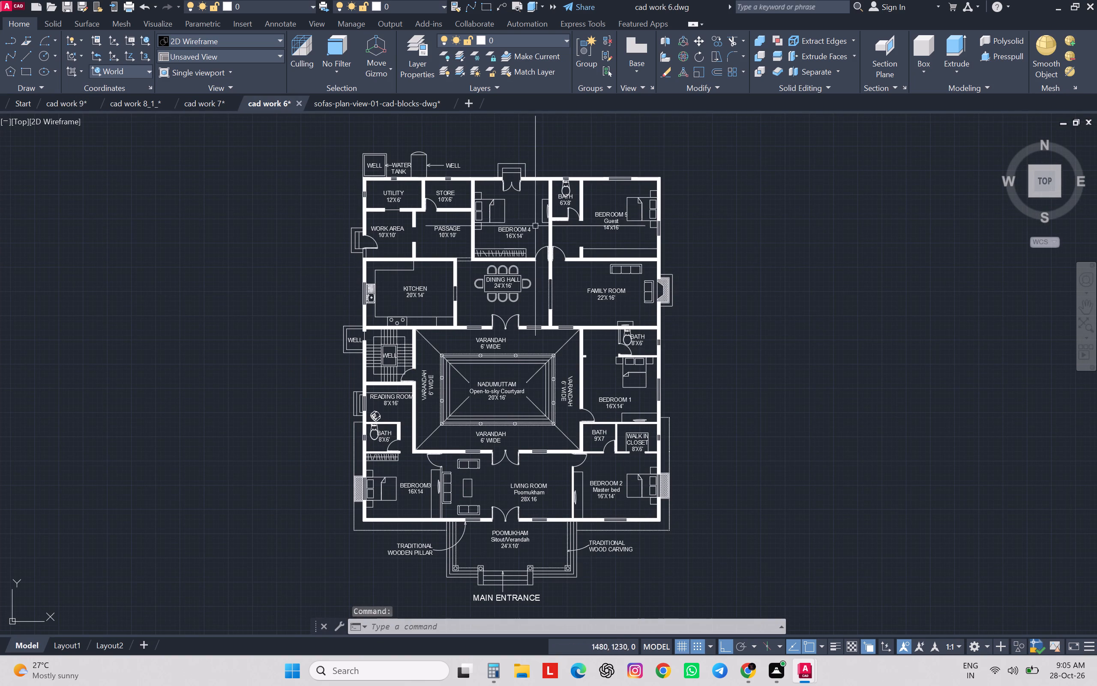
scroll(564, 196, up, 4)
middle_drag(564, 196, 548, 323)
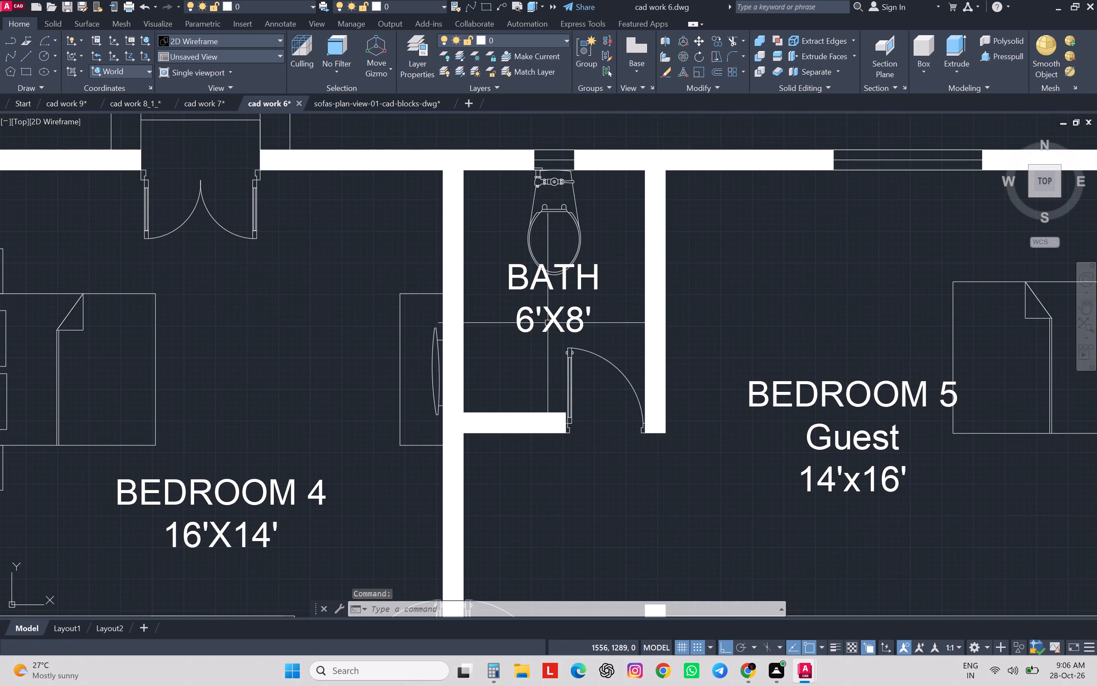
click(579, 239)
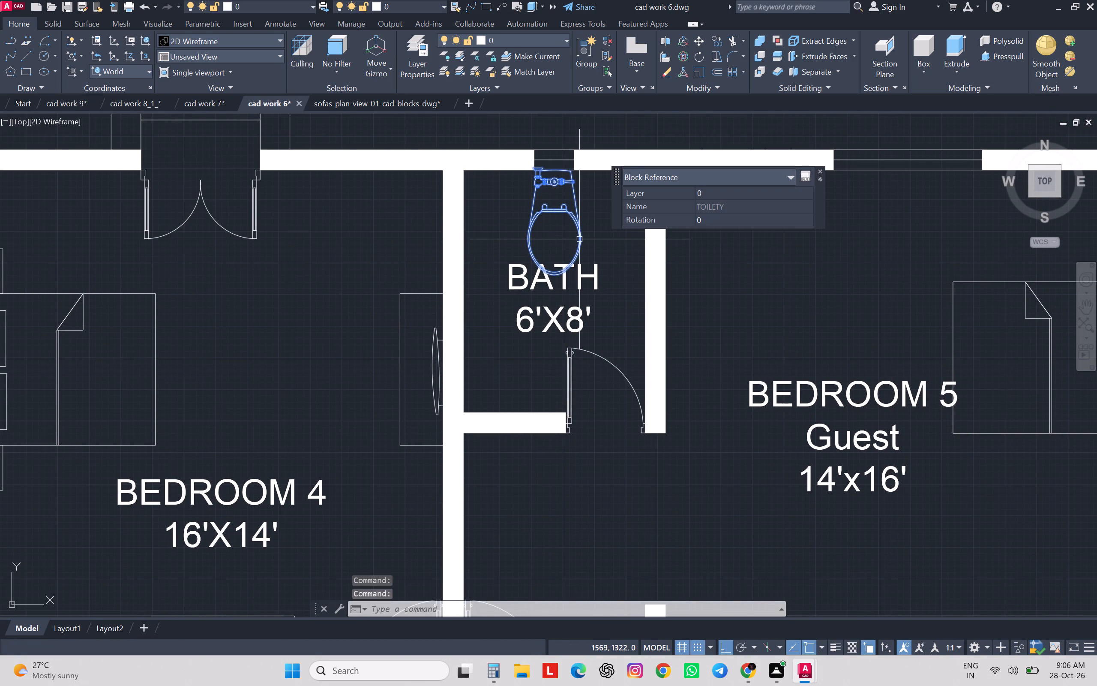
key(ctrl+c)
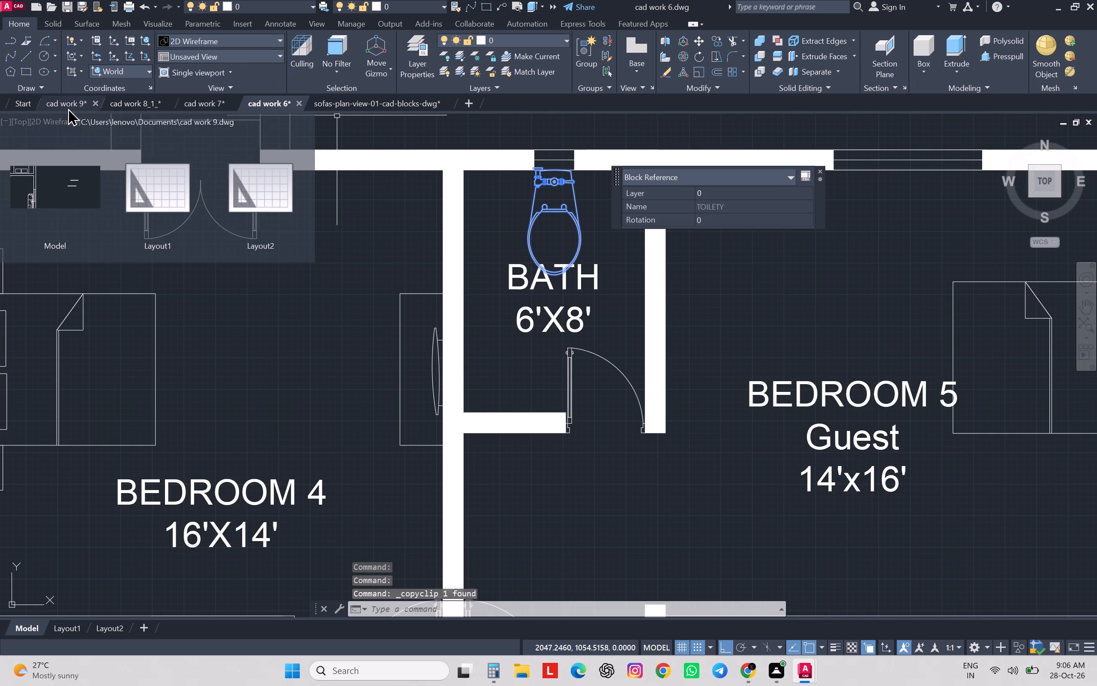
Return to the cad work 9 drawing and paste the toilet block just north of the plan, above the two toilet rooms.
click(68, 108)
ctrl+click(251, 308)
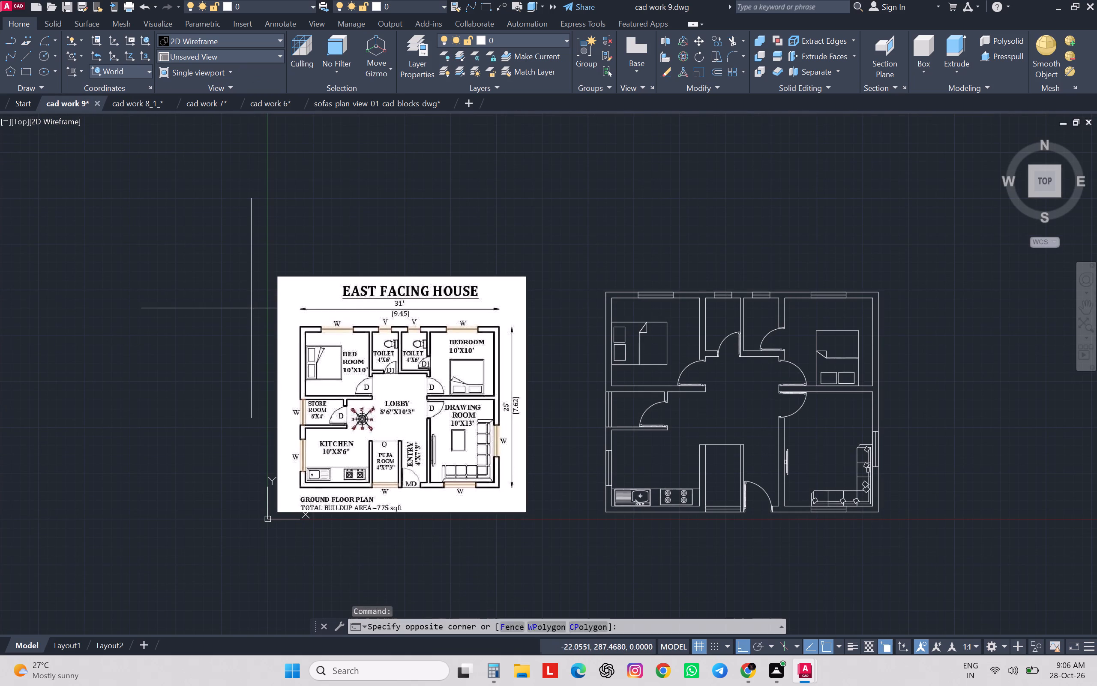
key(ctrl+v)
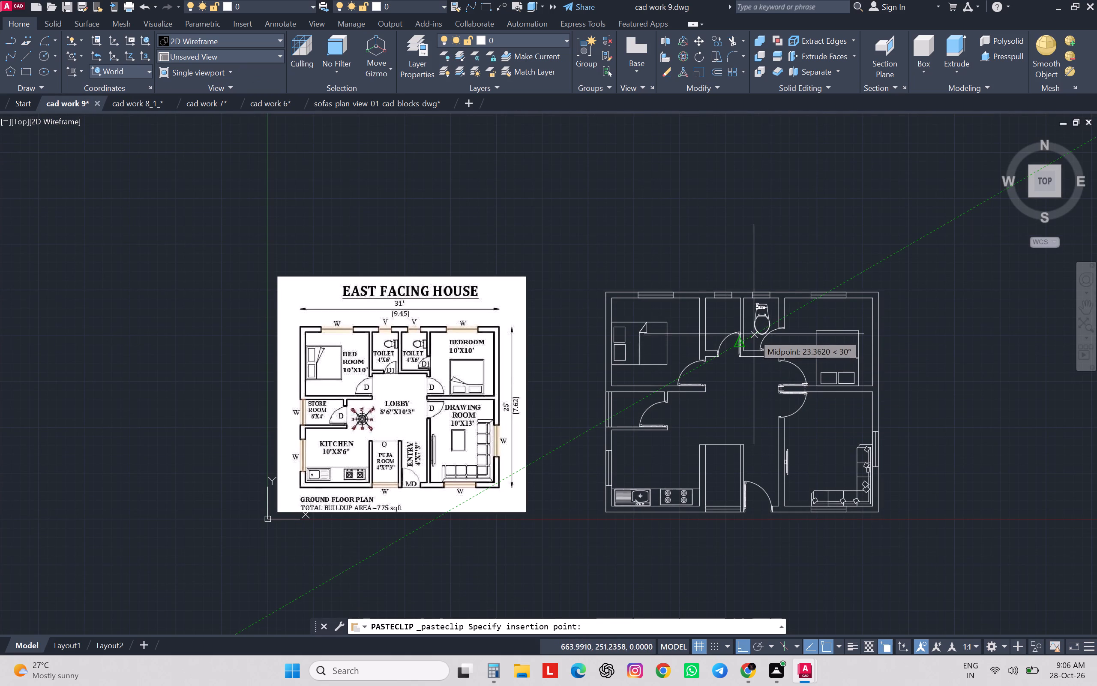
click(755, 273)
Scale the pasted toilet block down slightly by eye, using the northeast corner of its tank as base point.
drag(815, 220, 805, 231)
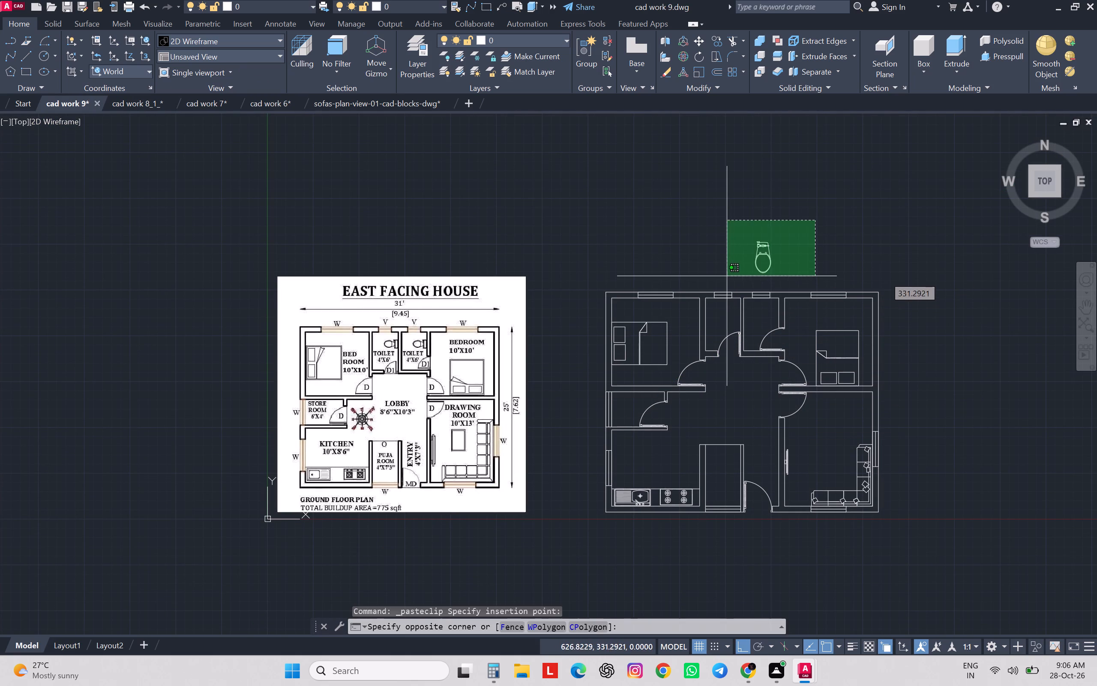
click(727, 276)
text(sc)
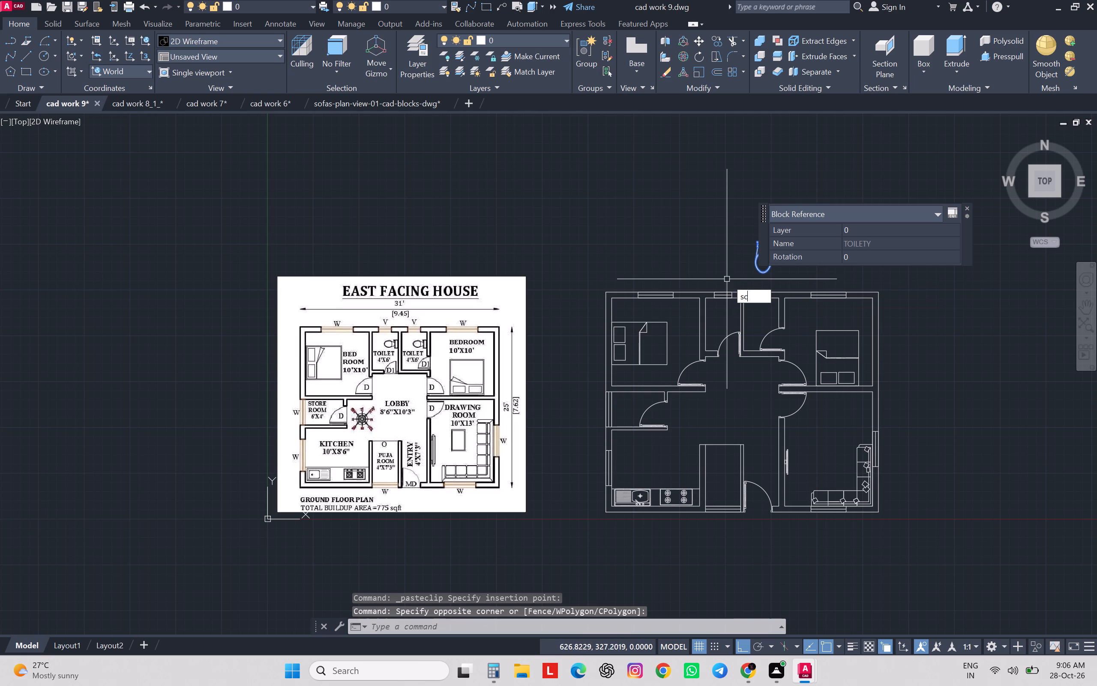
key(space)
scroll(759, 257, up, 5)
scroll(830, 197, down, 1)
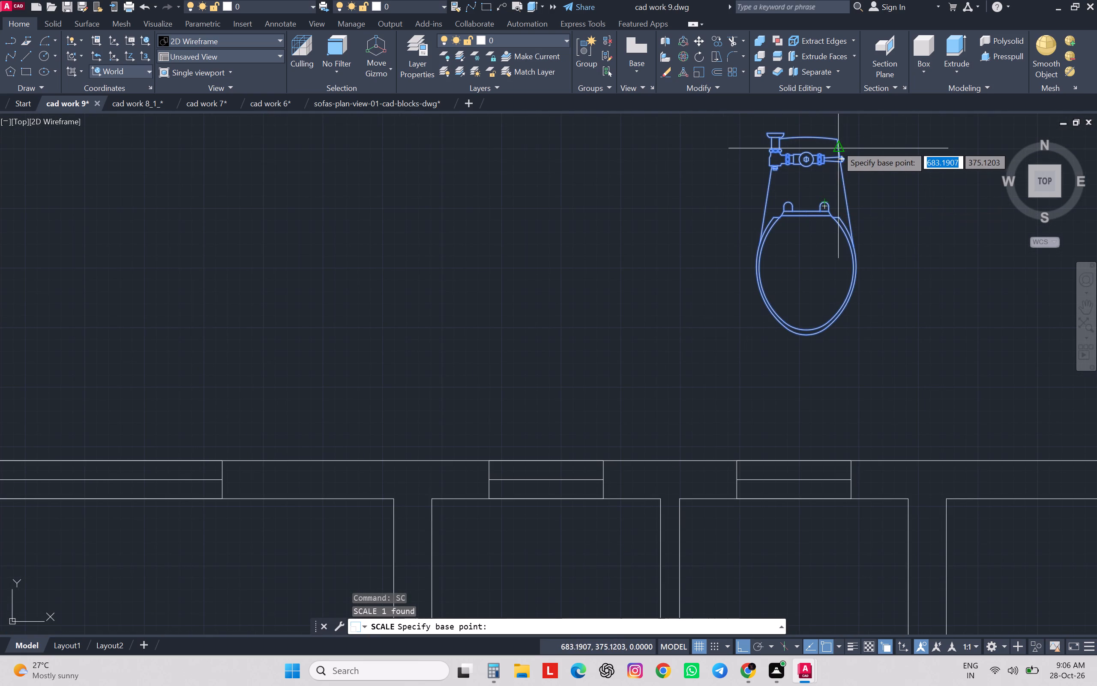
click(836, 141)
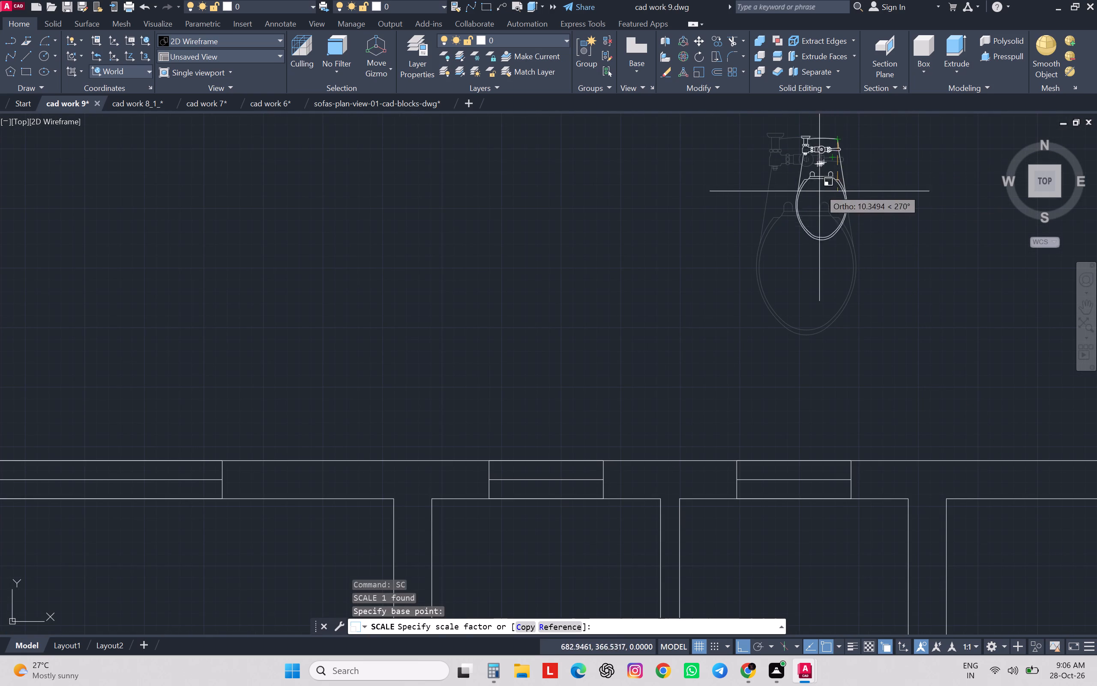
click(815, 225)
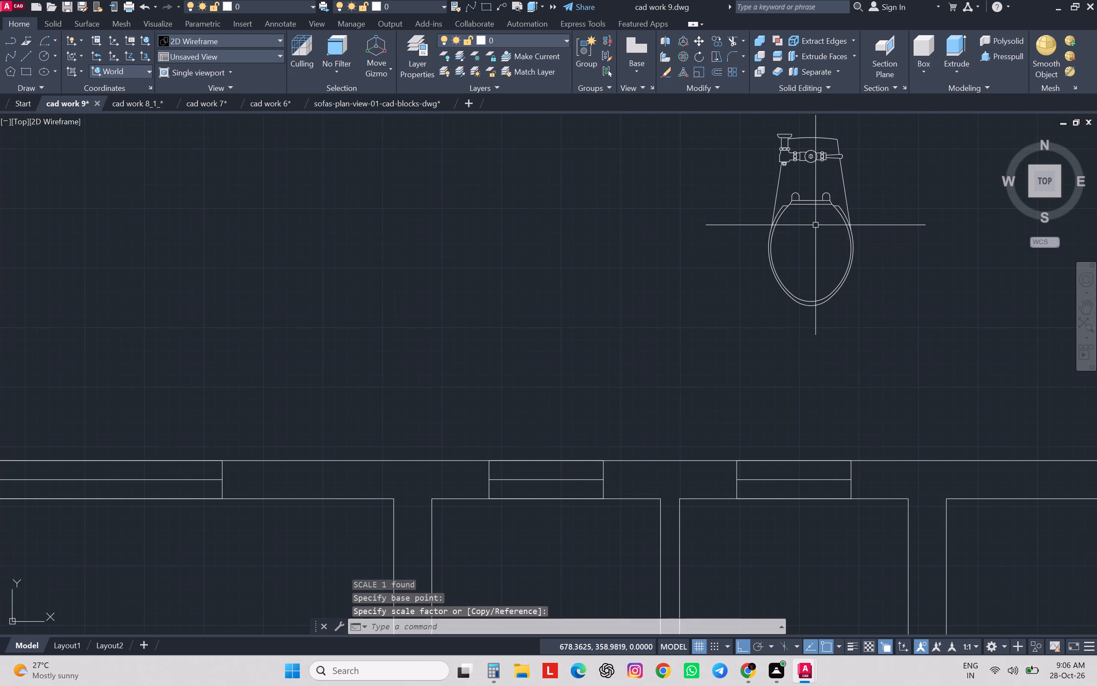
Rotate the toilet block north of the plan to 270° about its tank edge so the bowl points west.
scroll(817, 226, down, 2)
scroll(858, 202, down, 2)
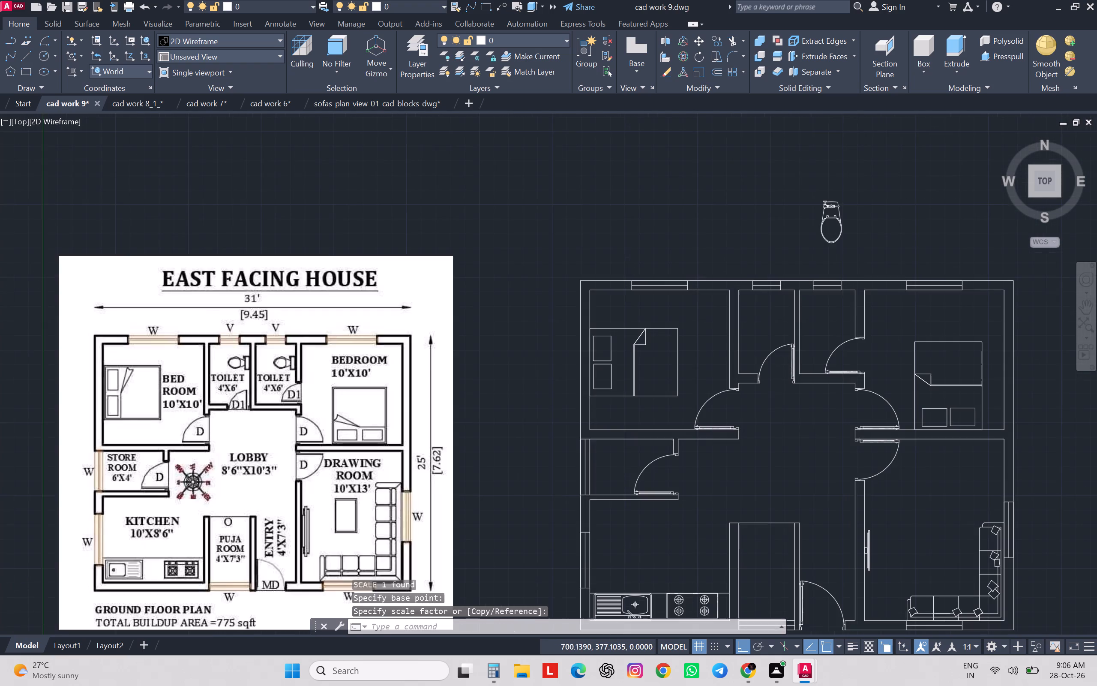
click(857, 201)
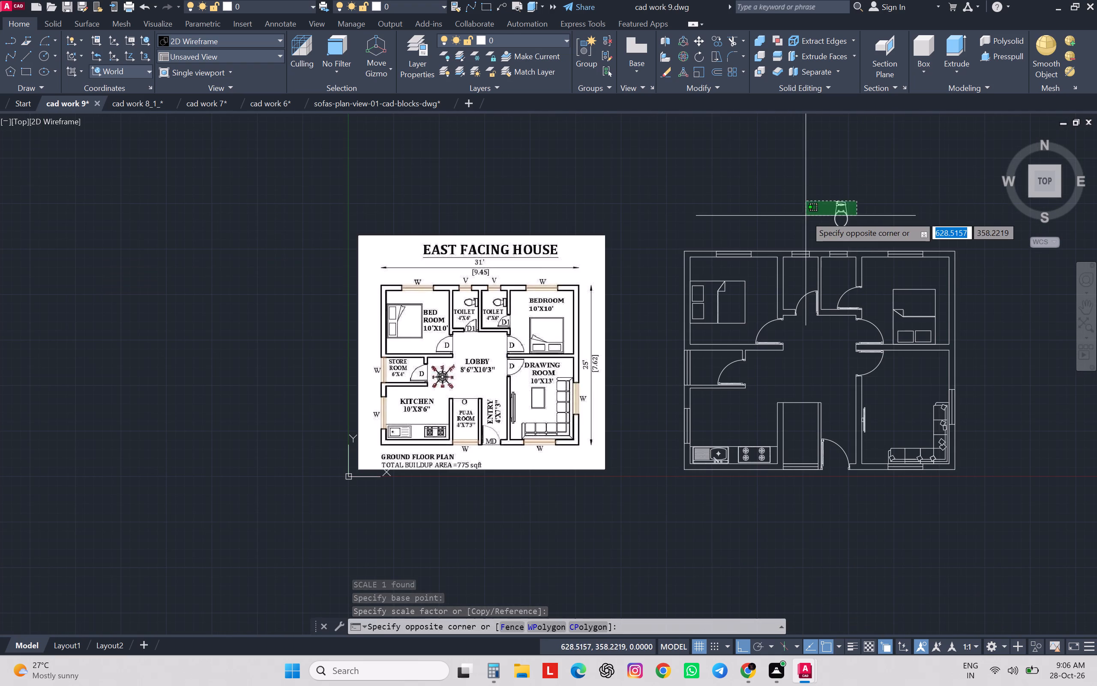
click(806, 216)
text(ro)
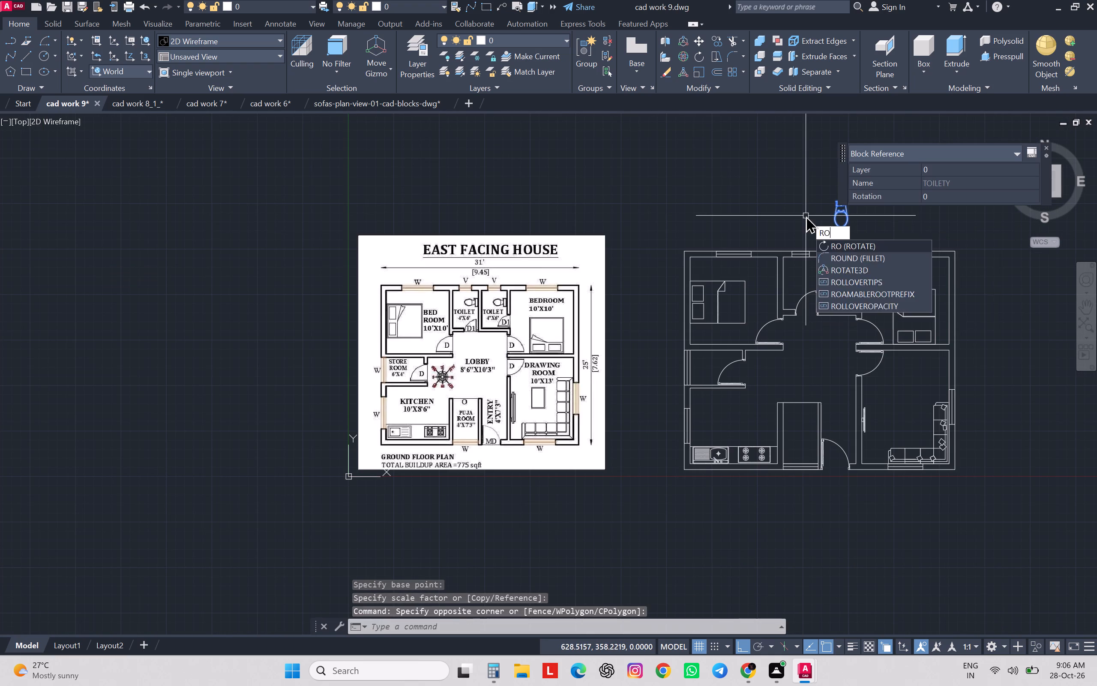
key(space)
scroll(831, 202, up, 2)
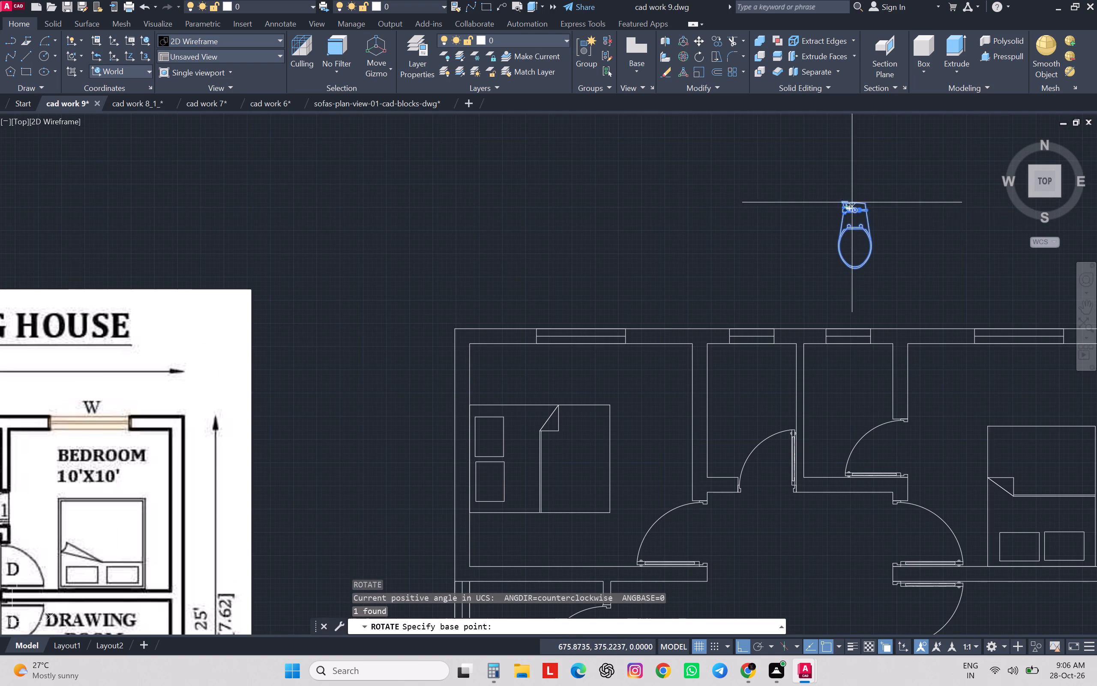
click(859, 200)
scroll(859, 198, down, 2)
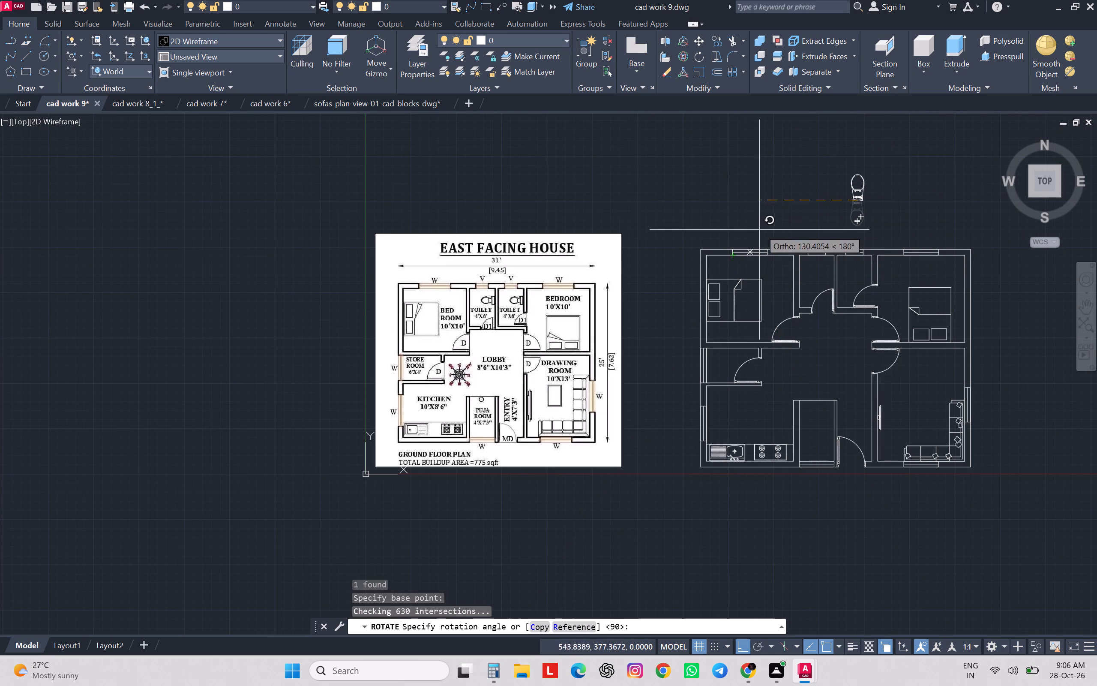
click(827, 279)
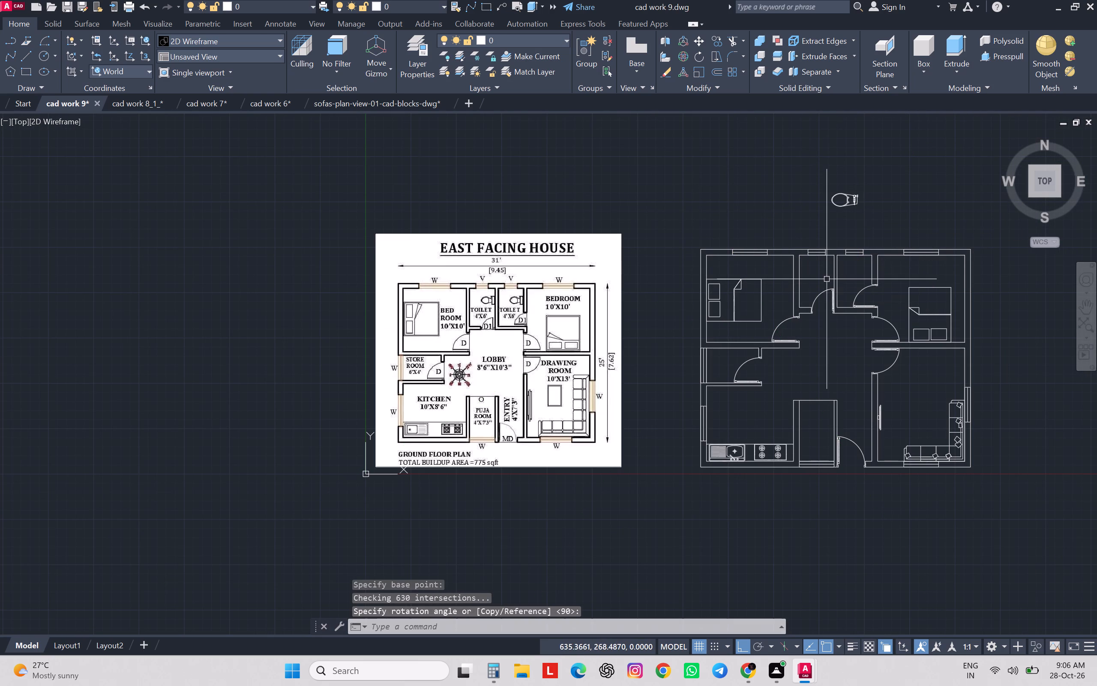
Copy the rotated toilet block by its tank's wall-side end onto the east wall of the western toilet room.
click(883, 179)
click(834, 206)
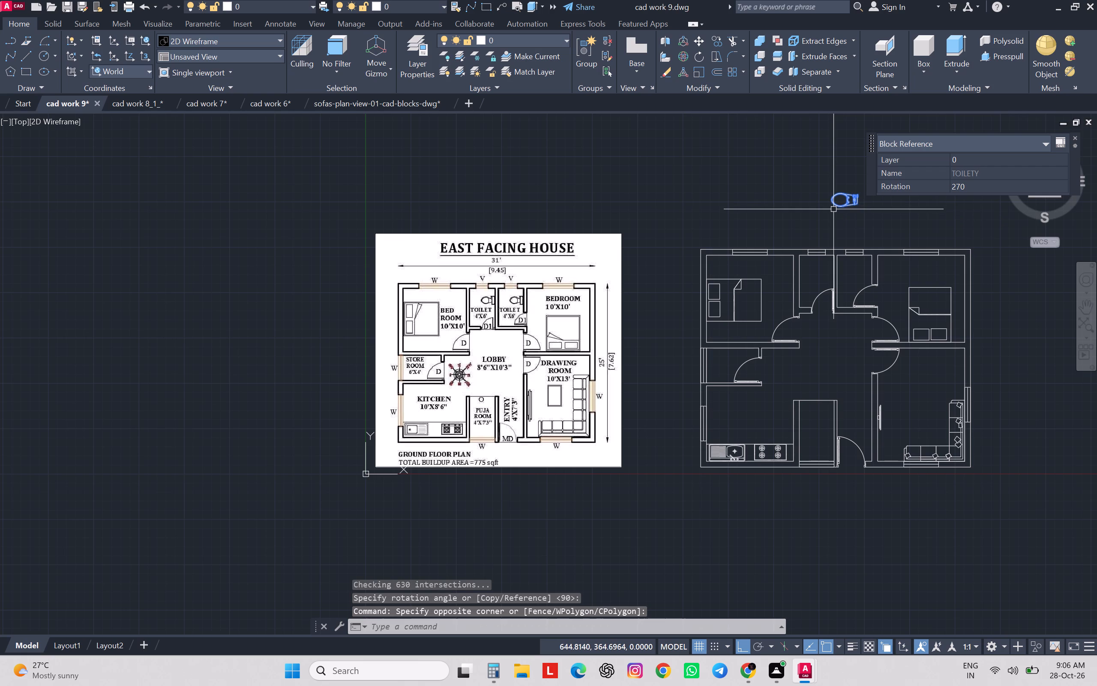
text(co)
key(Return)
scroll(838, 207, up, 1)
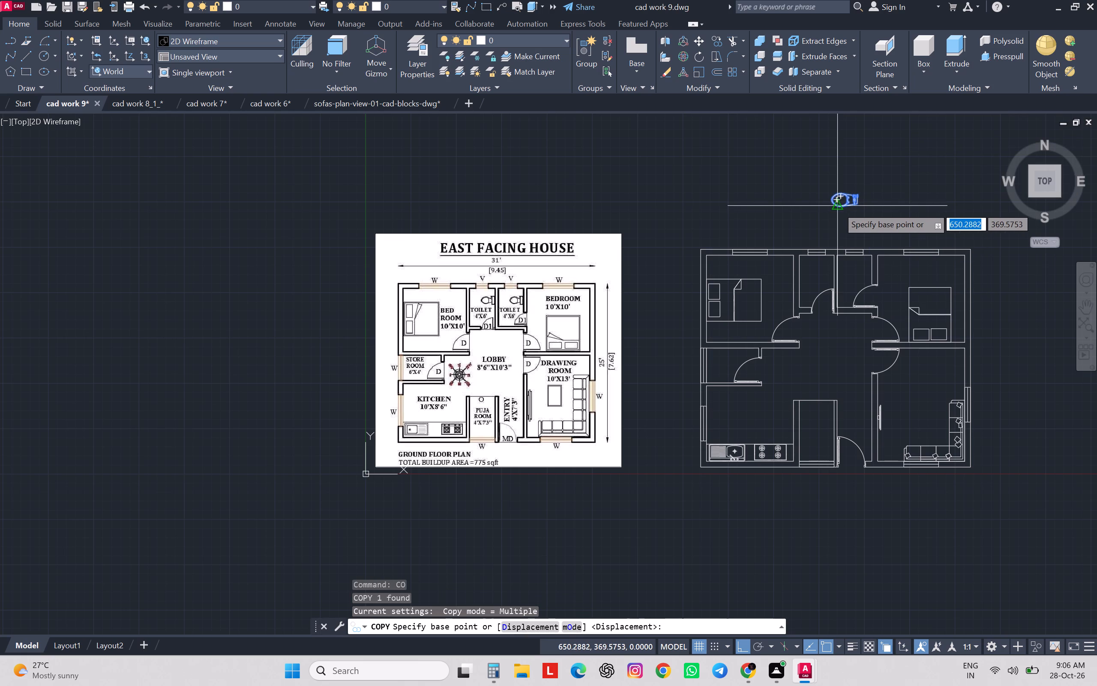
scroll(838, 207, up, 2)
middle_drag(906, 191, 849, 241)
scroll(868, 220, up, 3)
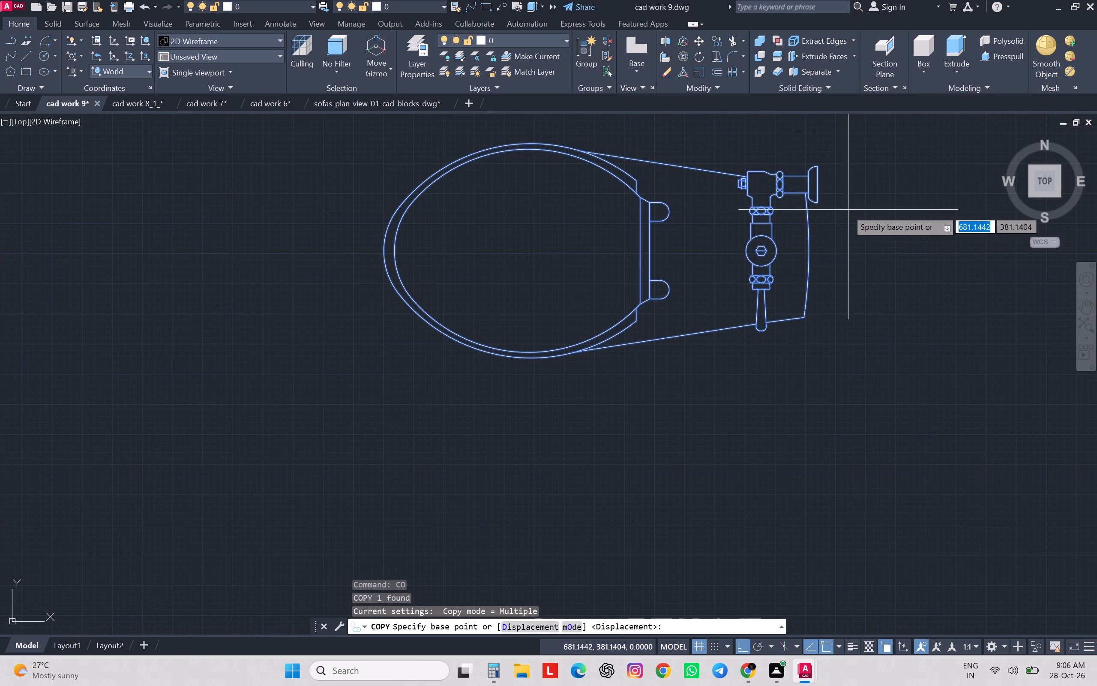
click(822, 202)
scroll(824, 198, down, 6)
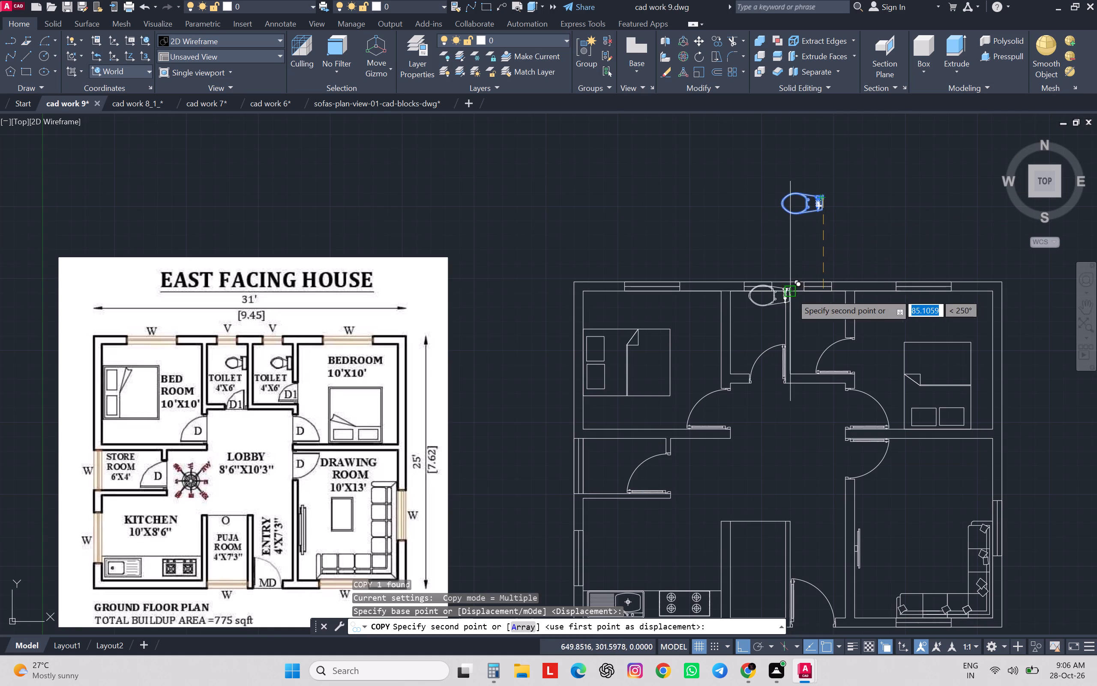
scroll(791, 293, up, 5)
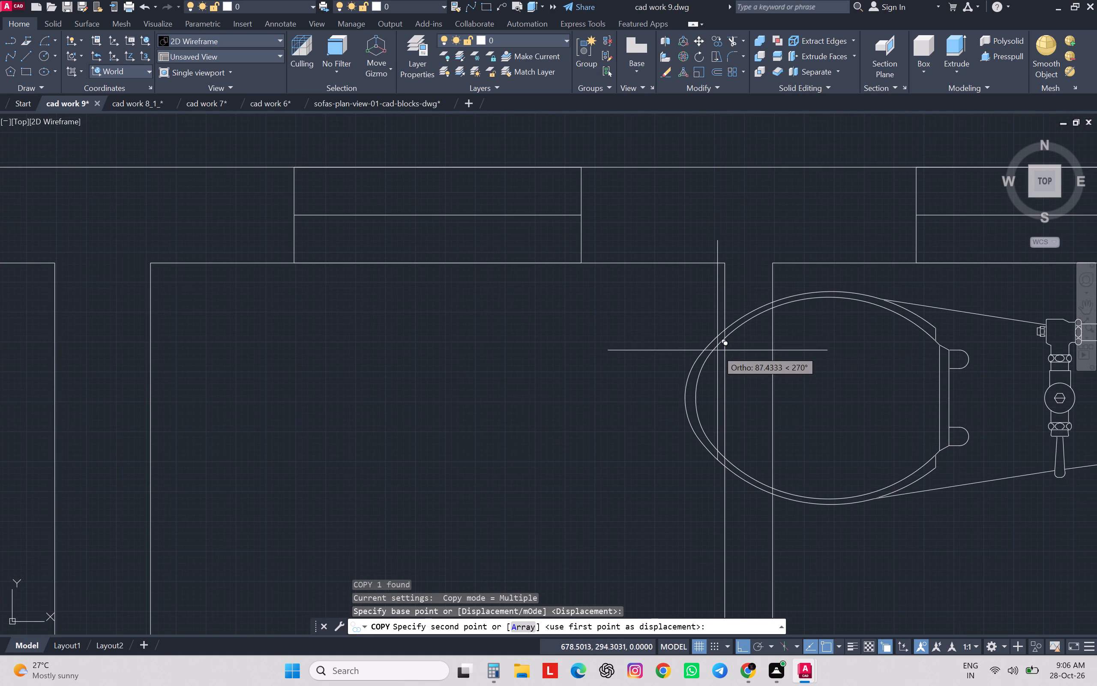
click(720, 373)
Place a second copy of the toilet against the east wall of the eastern toilet room and end the copying.
scroll(718, 367, down, 3)
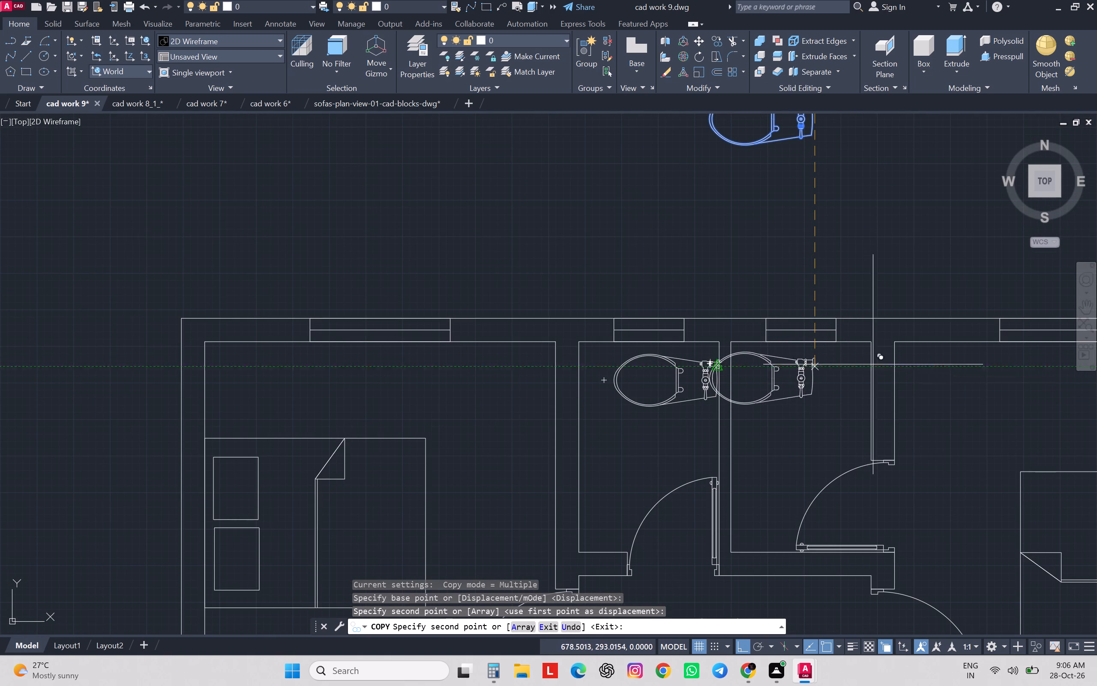
click(867, 365)
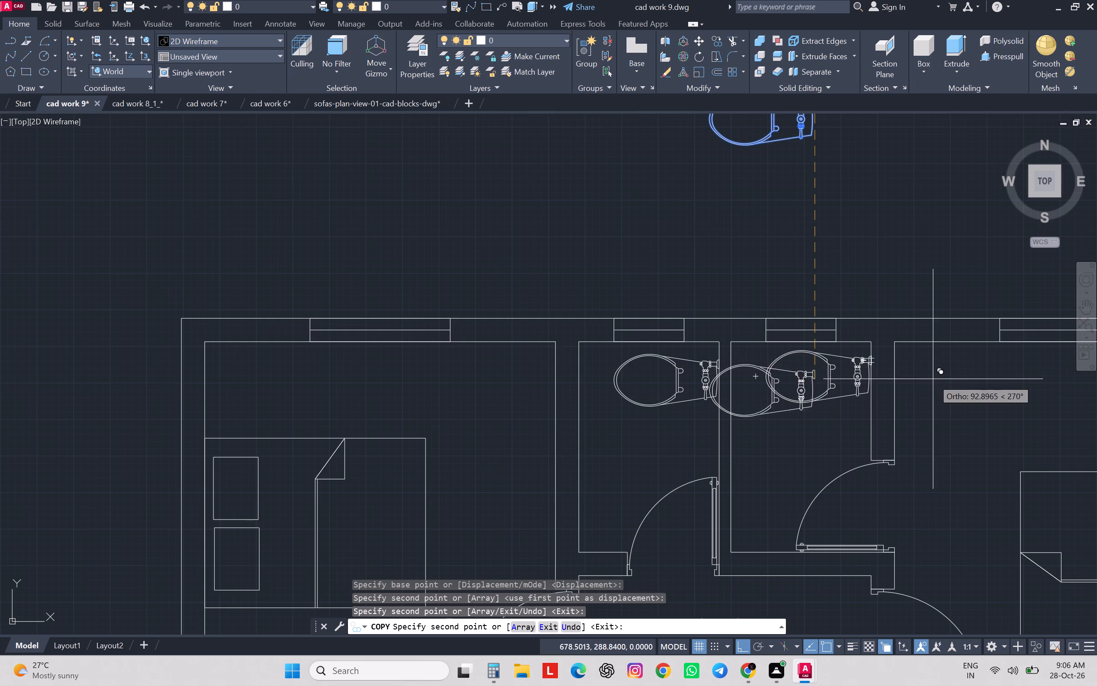
scroll(933, 379, down, 4)
scroll(731, 445, up, 2)
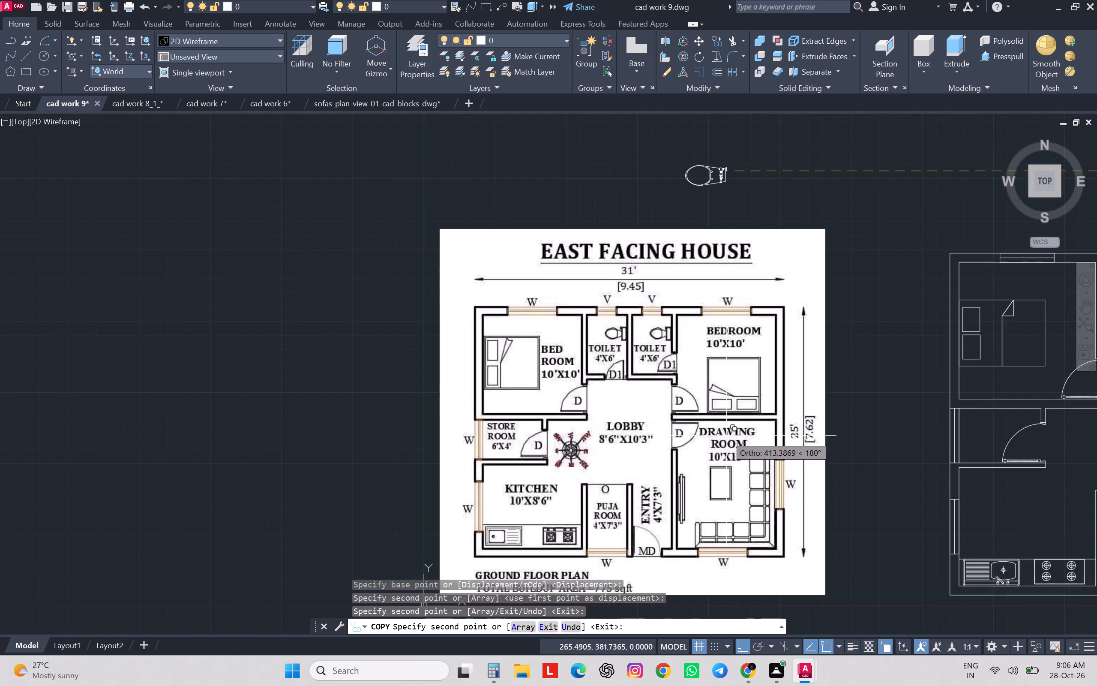
scroll(727, 434, down, 1)
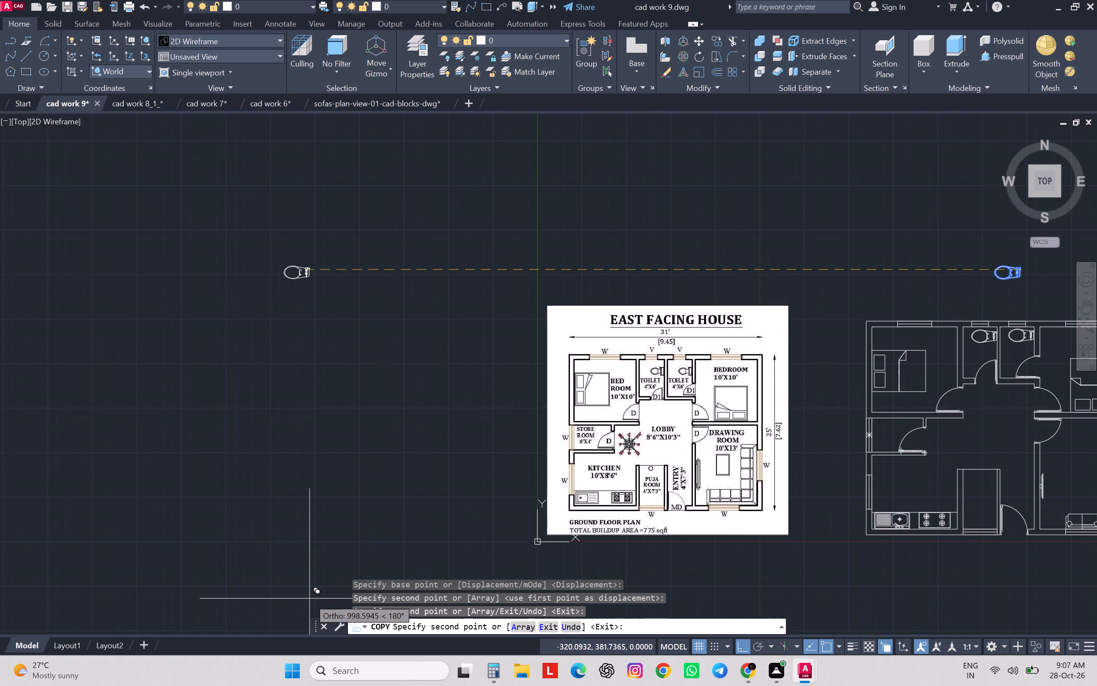
key(Escape)
key(Escape)
key(Escape)
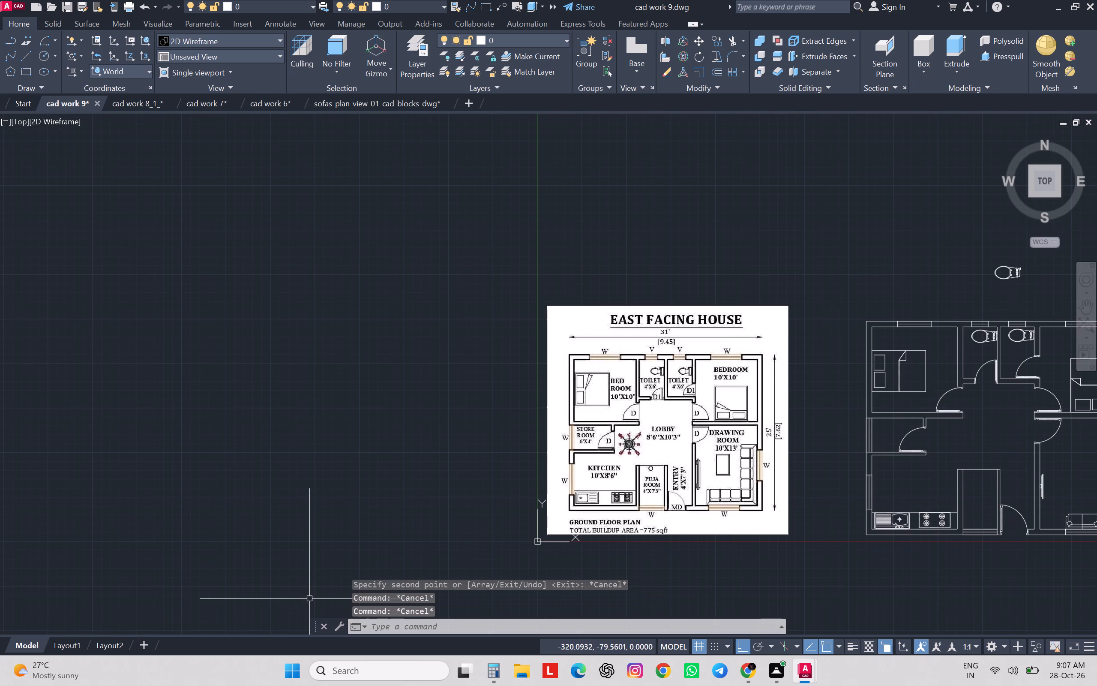
key(Escape)
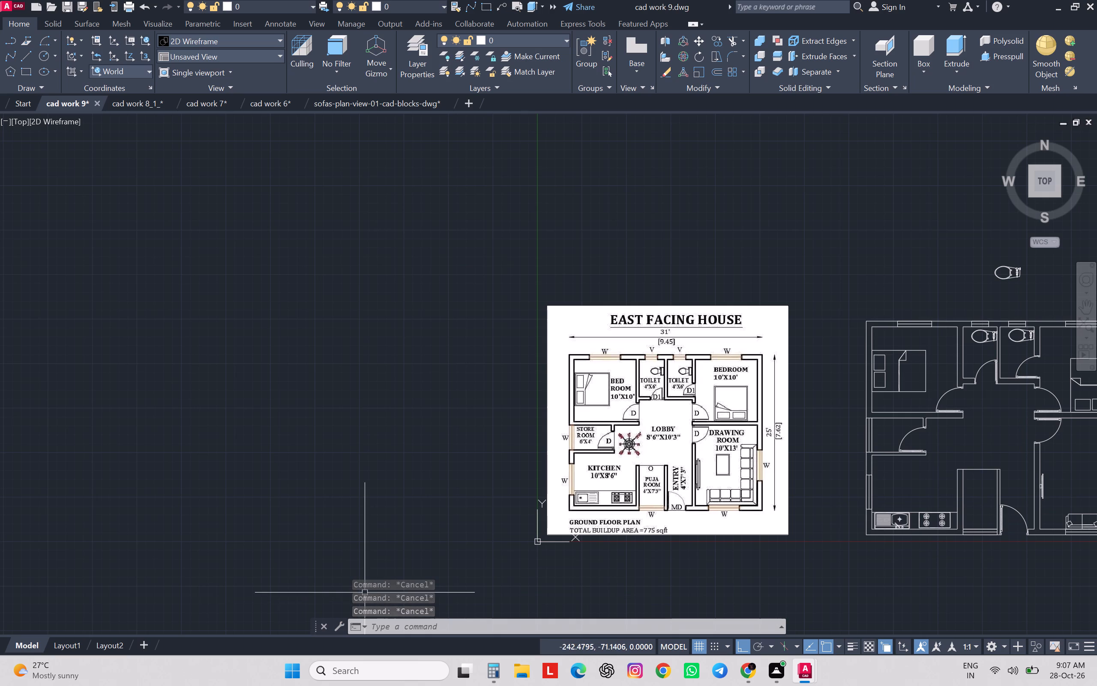
Scale both toilets in the toilet rooms down slightly by eye, using the eastern toilet's west bowl tip as base point.
middle_drag(965, 369, 641, 314)
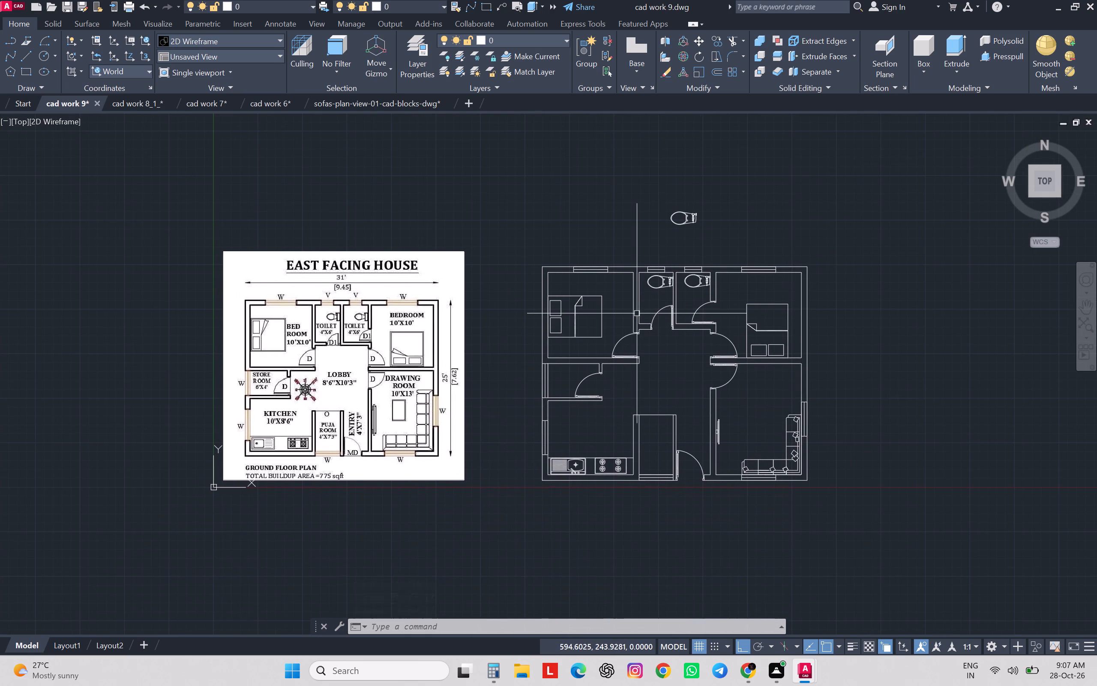
scroll(677, 299, up, 3)
scroll(650, 280, down, 2)
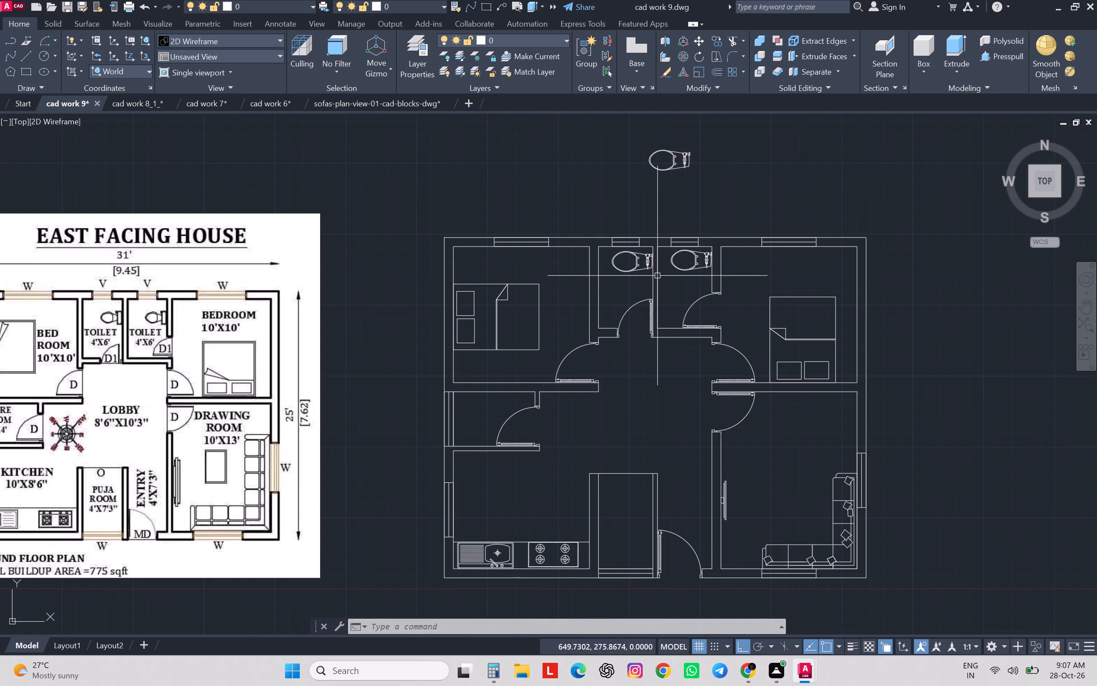
click(646, 271)
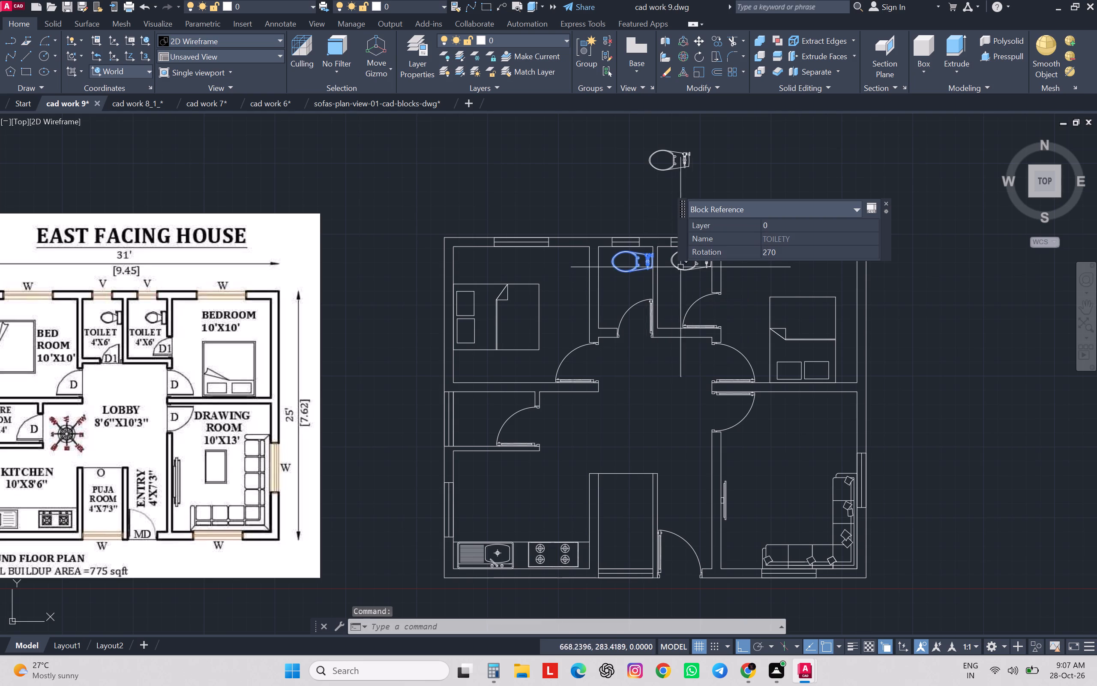
click(688, 268)
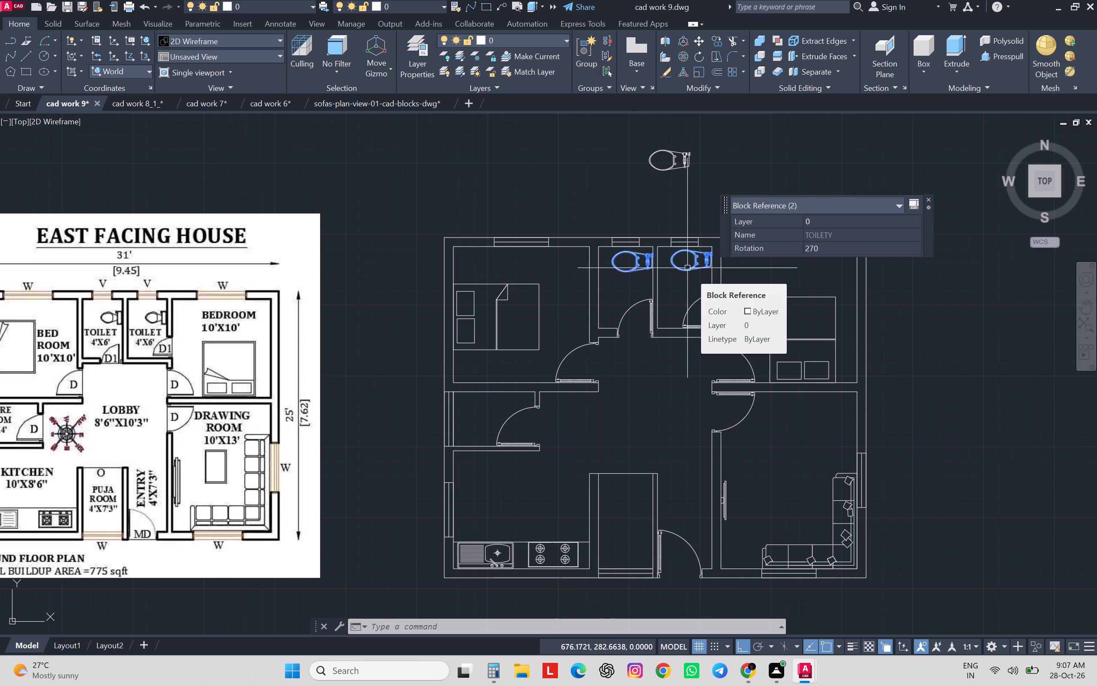
text(sc)
key(space)
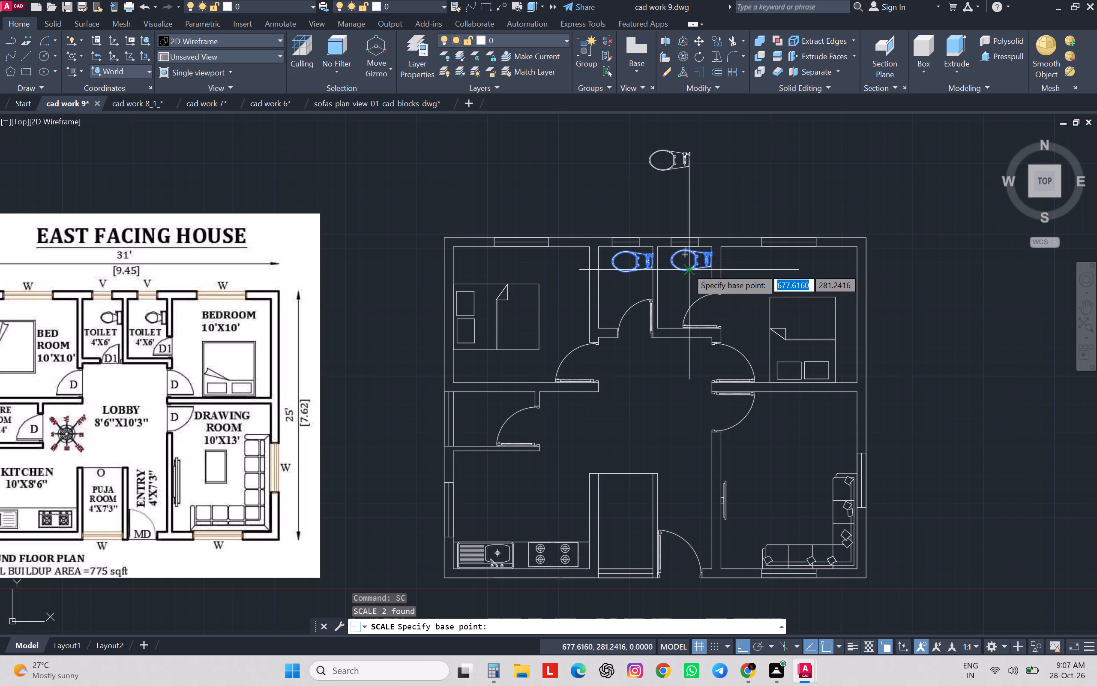
scroll(708, 261, up, 3)
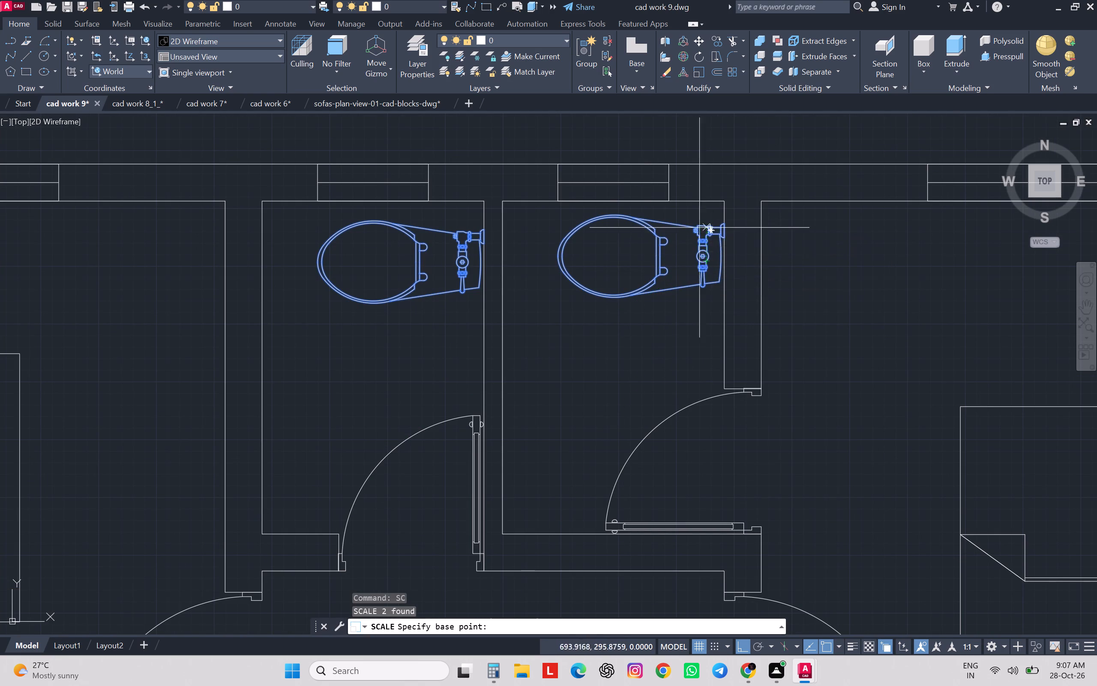
click(557, 258)
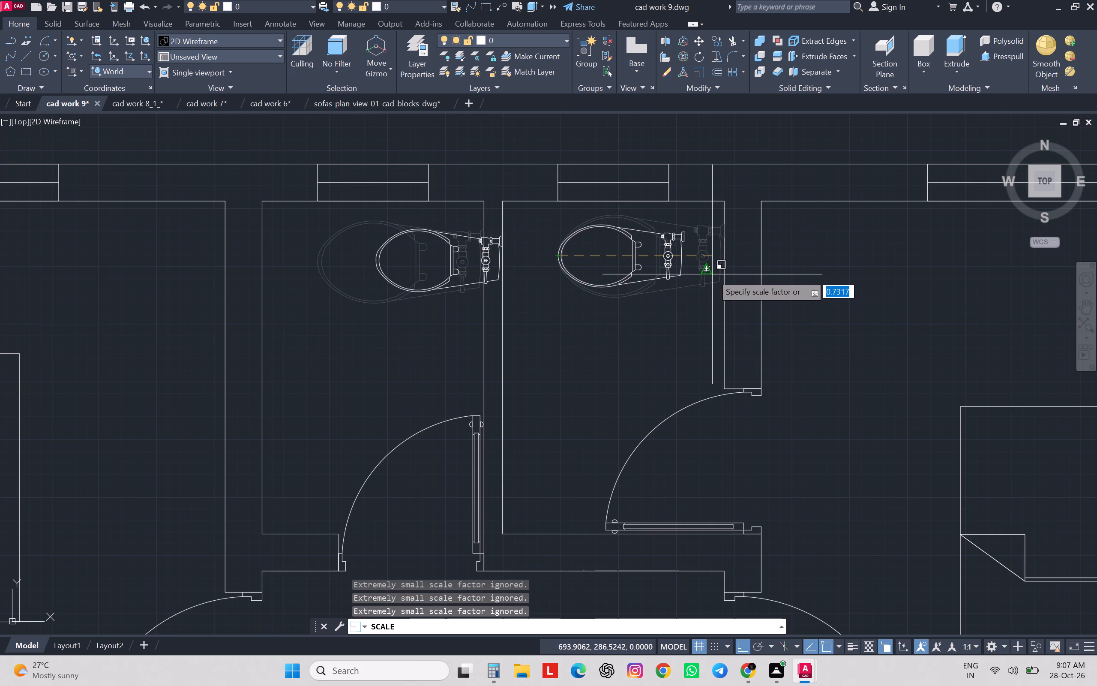
click(730, 277)
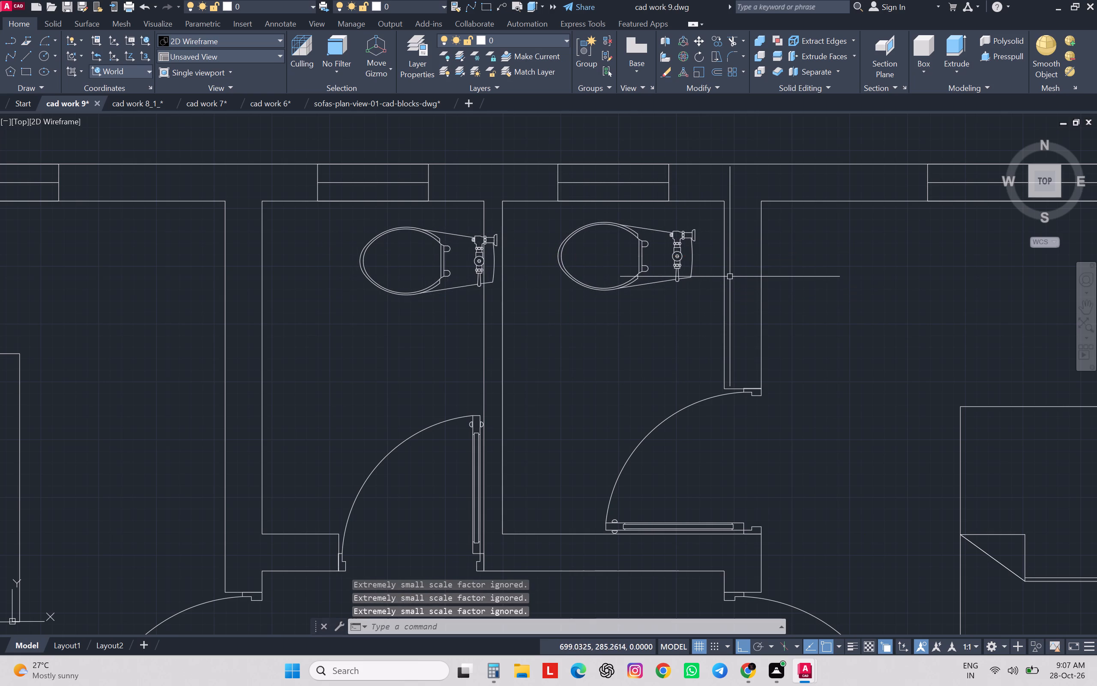
Move the eastern toilet, with ortho off, so its tank touches the room's east wall slightly farther south.
click(679, 266)
text(m)
key(space)
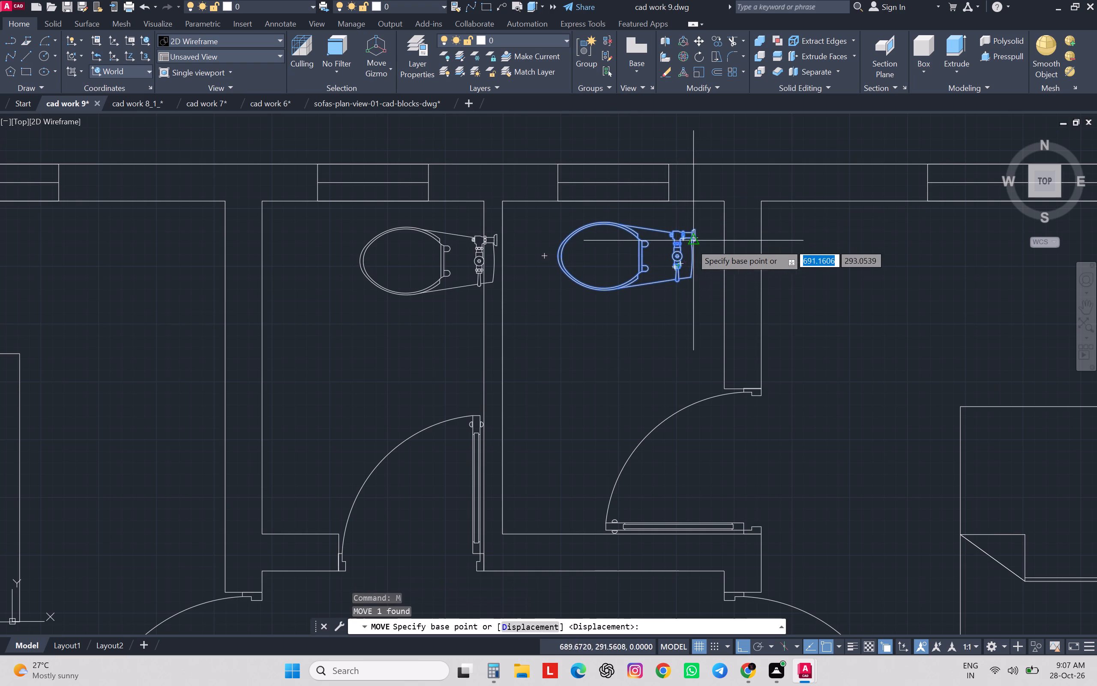
scroll(698, 233, up, 3)
click(691, 219)
scroll(782, 246, down, 2)
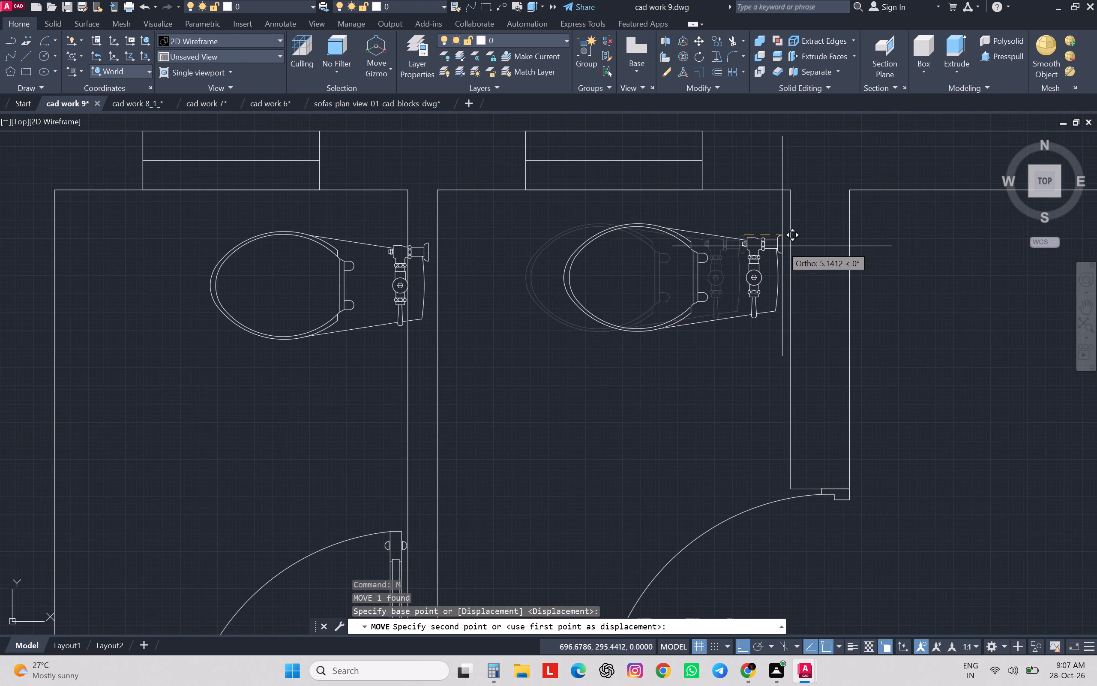
key(F8)
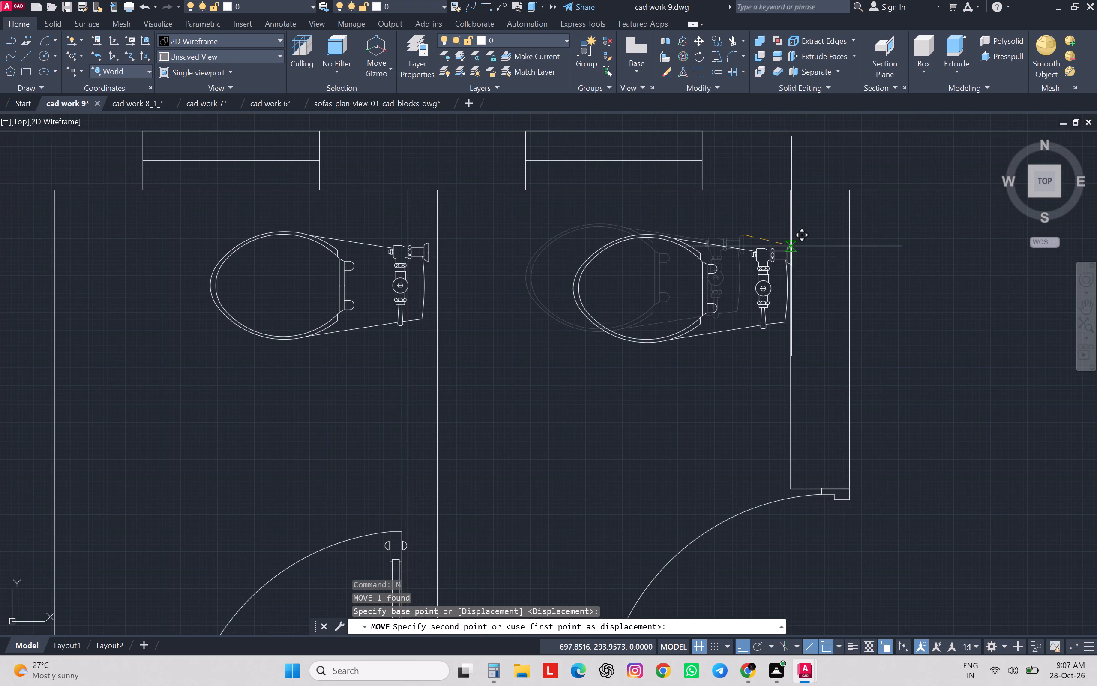
scroll(790, 255, down, 1)
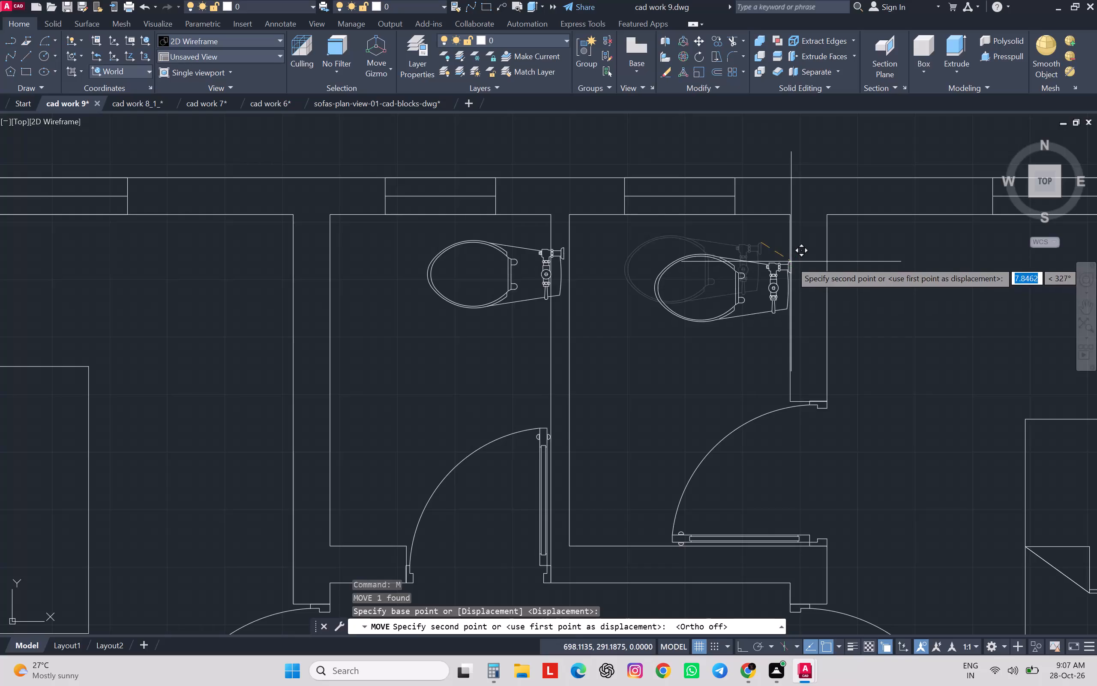
click(791, 260)
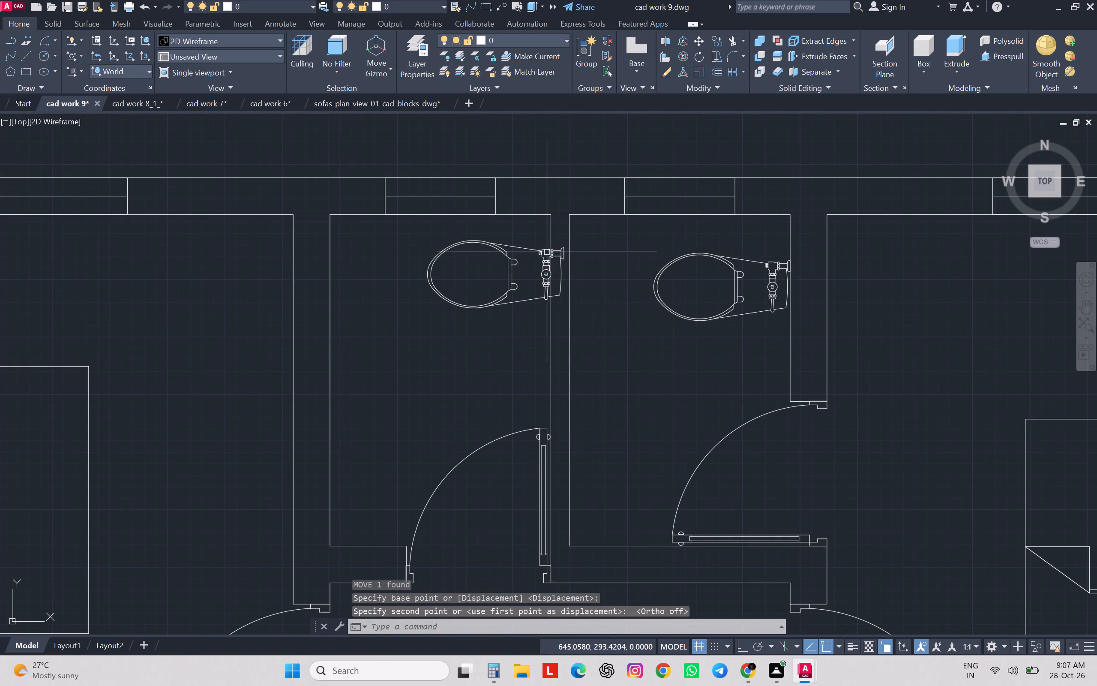
Move the western toilet southwest so its tank sits against the inner face of that room's east wall.
click(545, 252)
text(m)
key(space)
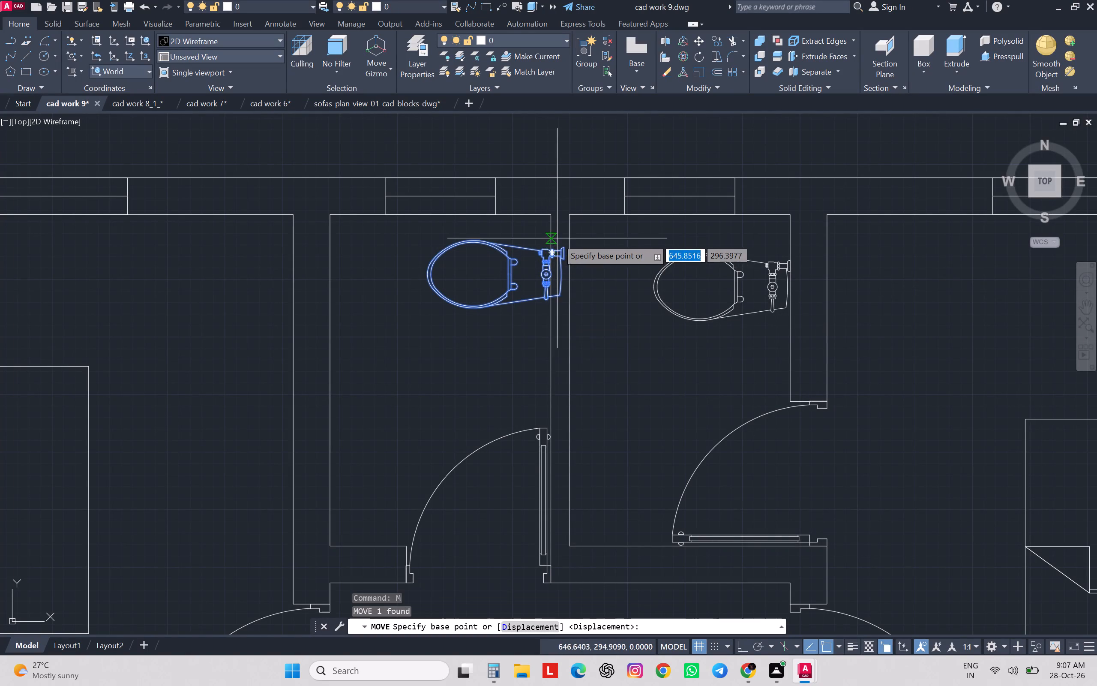
scroll(557, 238, up, 3)
click(575, 255)
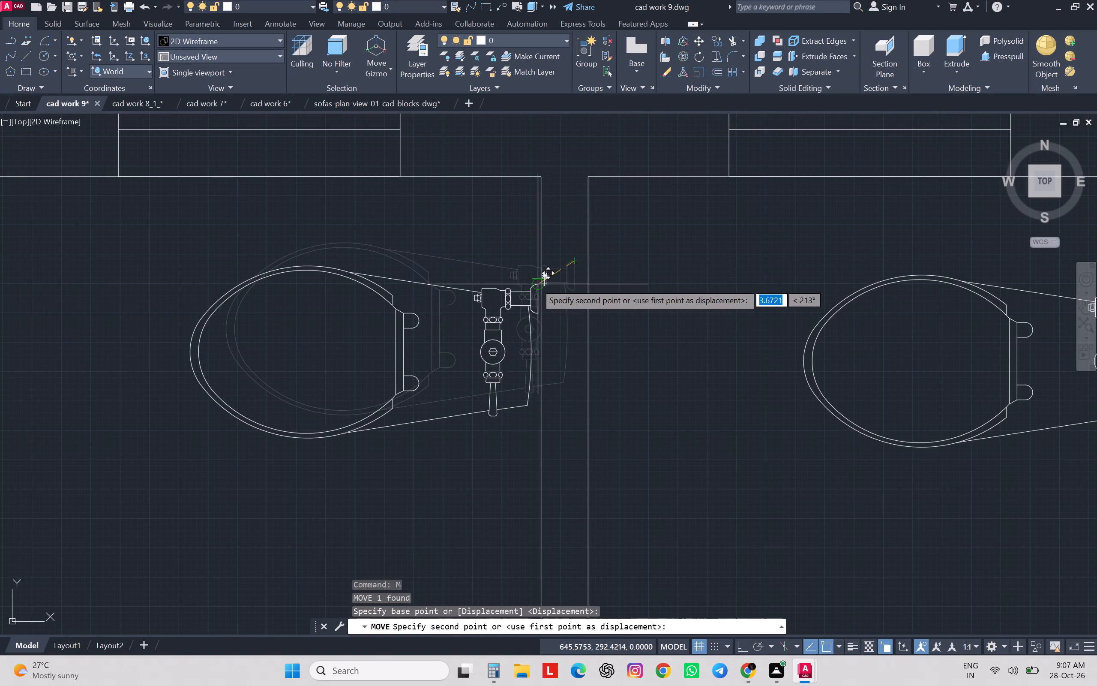
click(534, 295)
scroll(593, 199, down, 5)
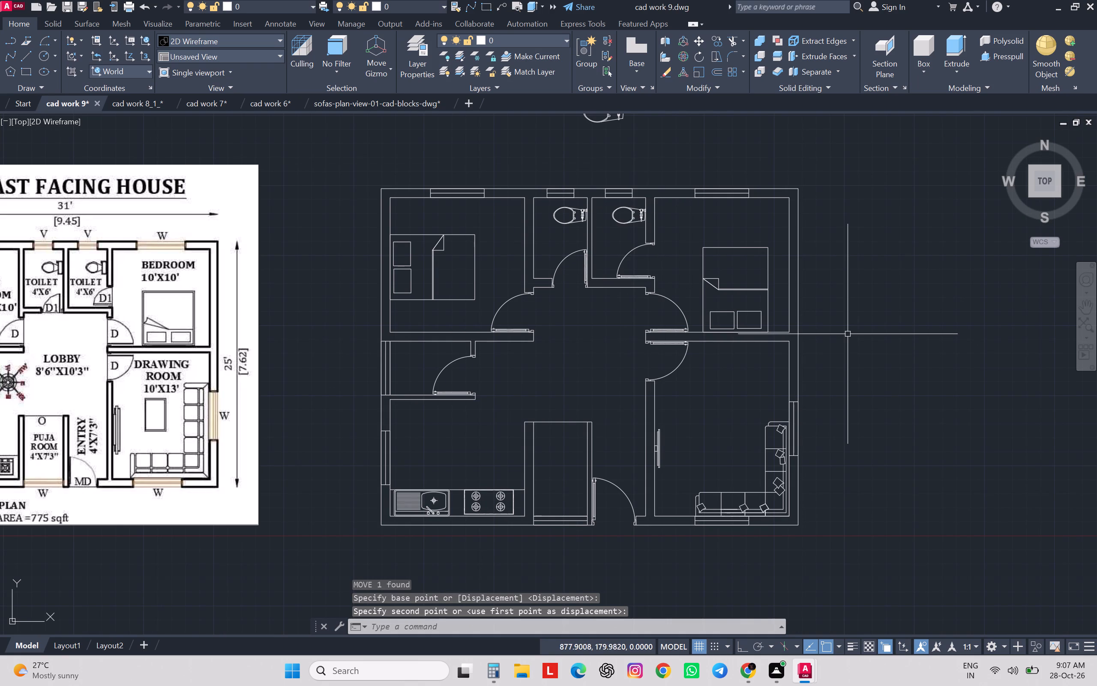
scroll(847, 334, down, 1)
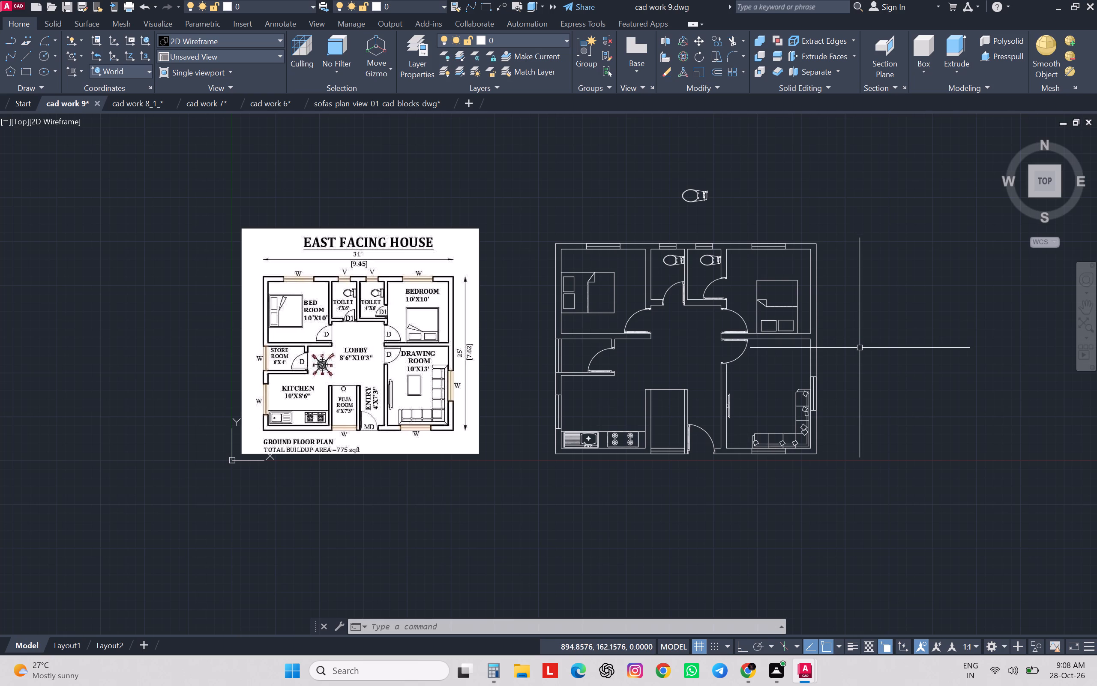
Create a multiline text box in the kitchen, north of the counter, with a text height of 20.
key(t)
key(Return)
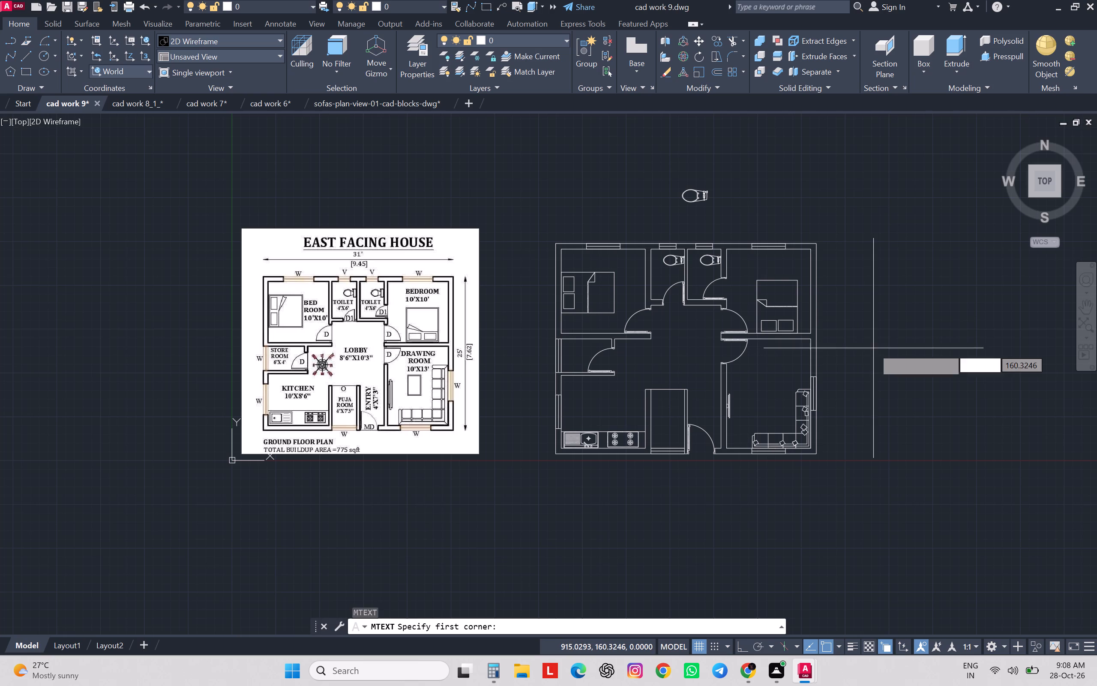
middle_drag(592, 399, 580, 345)
scroll(579, 344, up, 1)
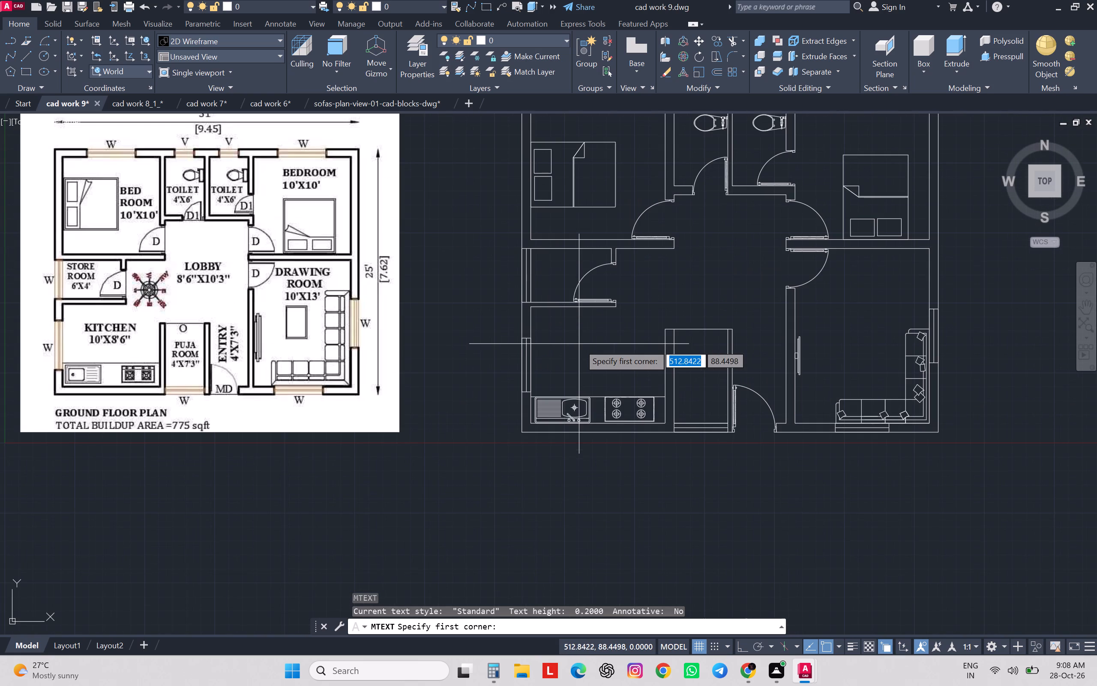
click(572, 342)
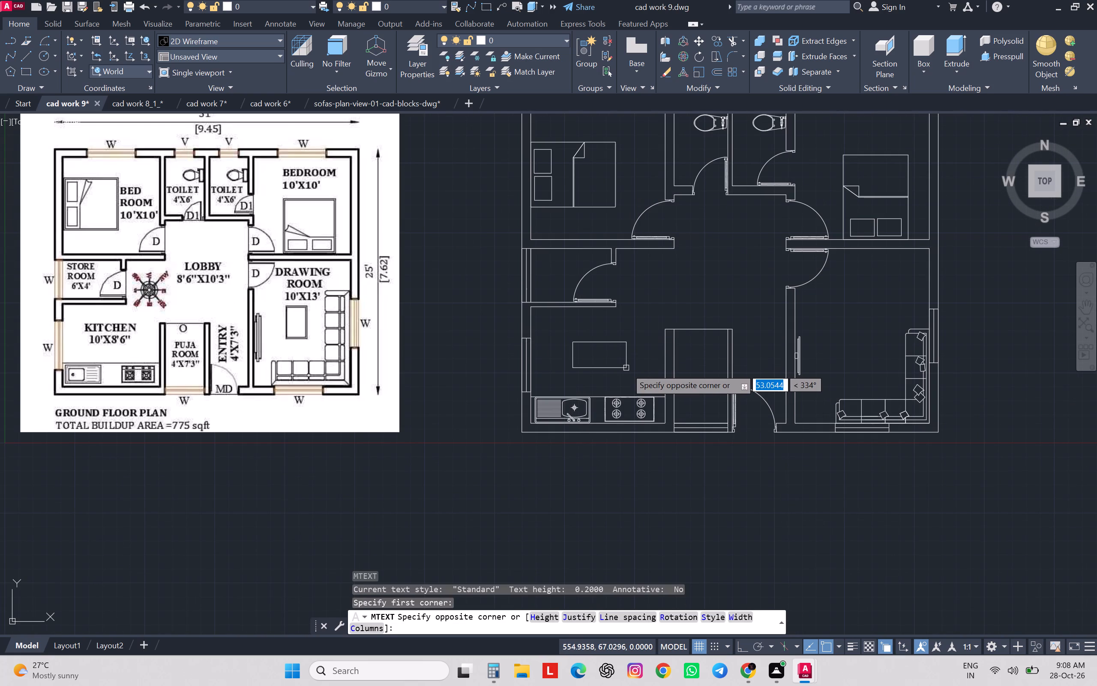
click(626, 368)
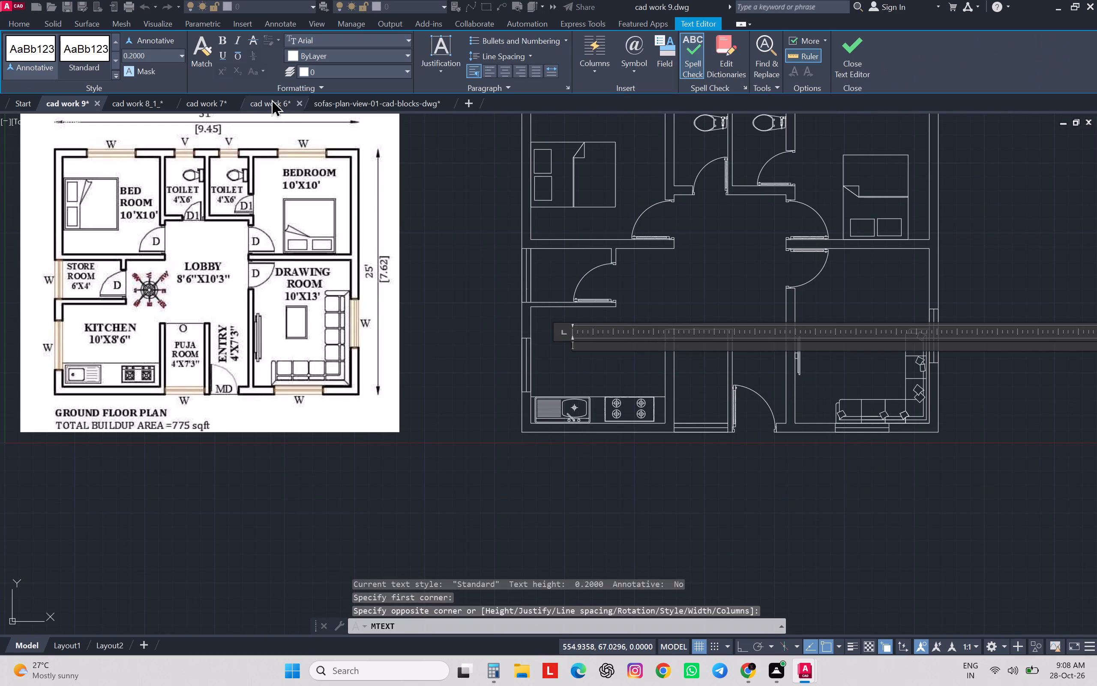
drag(167, 57, 93, 75)
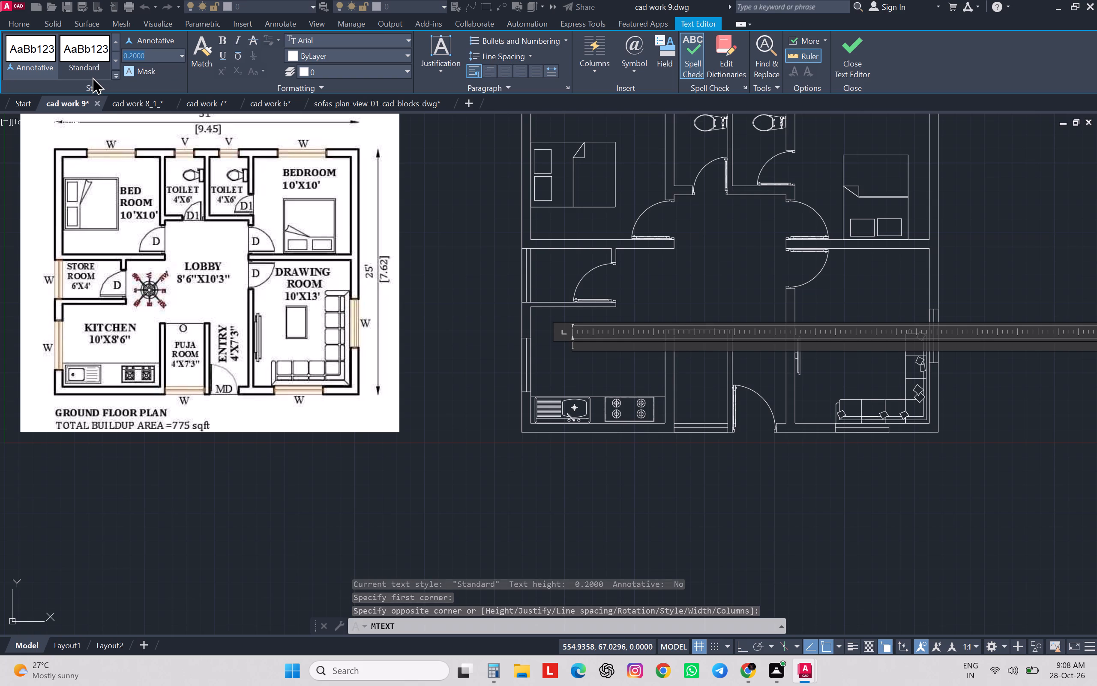
key(2)
key(0)
key(Return)
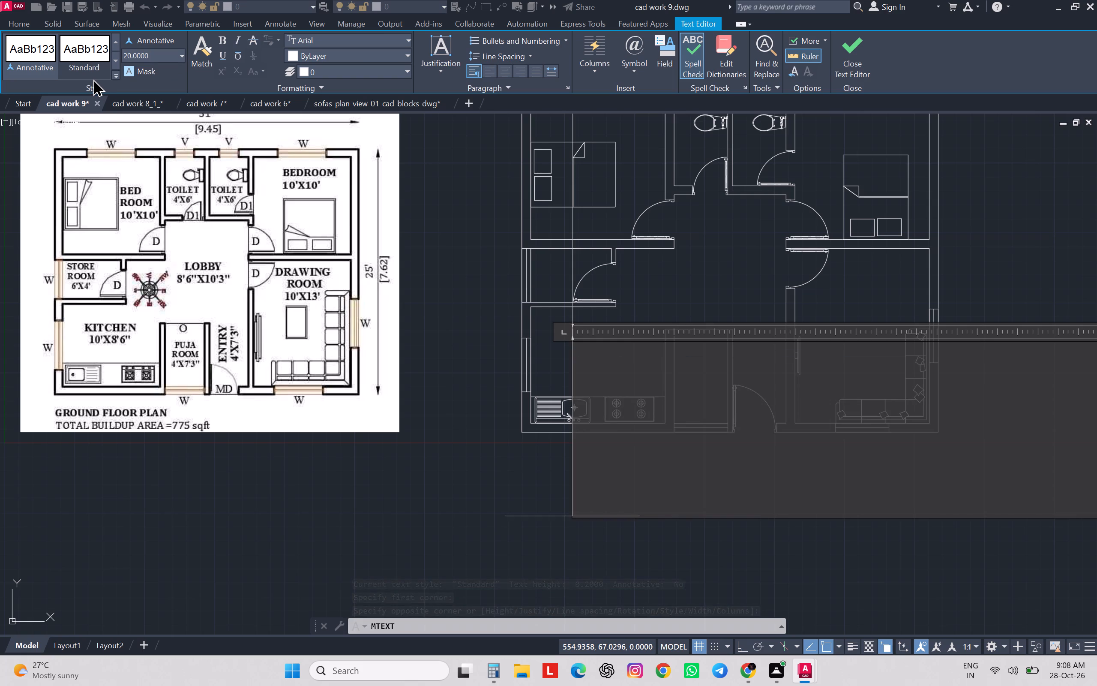
Enter KITCHEN in capitals as the first line of the label and start a second line.
text(kitchen)
key(Return)
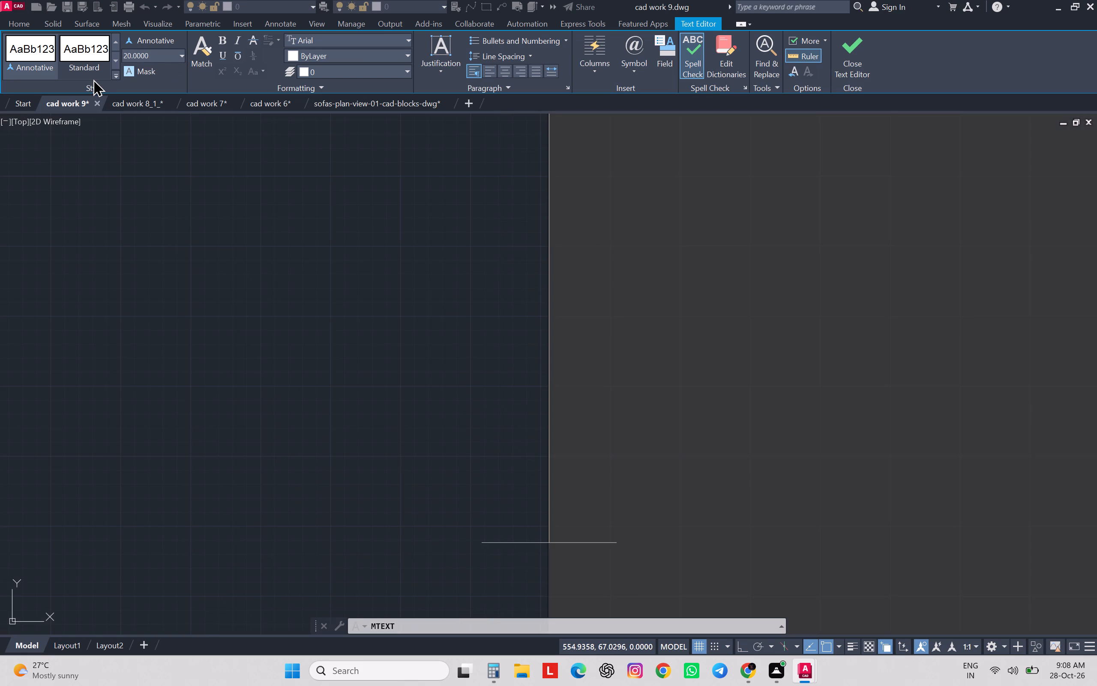
scroll(76, 72, down, 6)
scroll(224, 195, down, 3)
scroll(281, 226, down, 3)
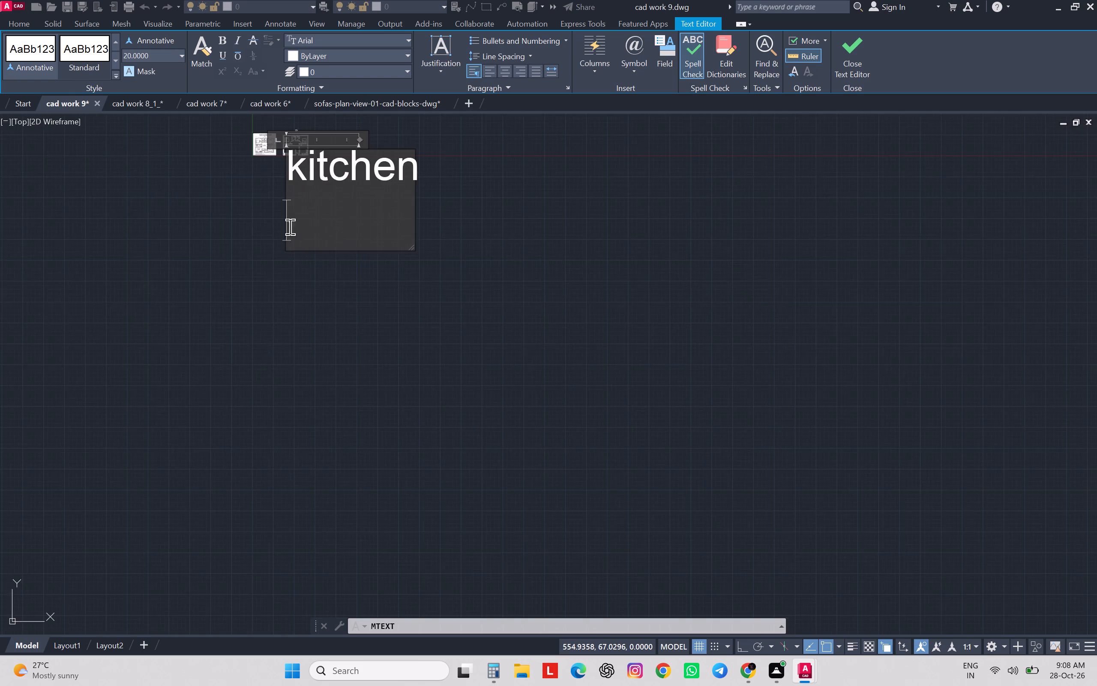
middle_drag(348, 221, 434, 258)
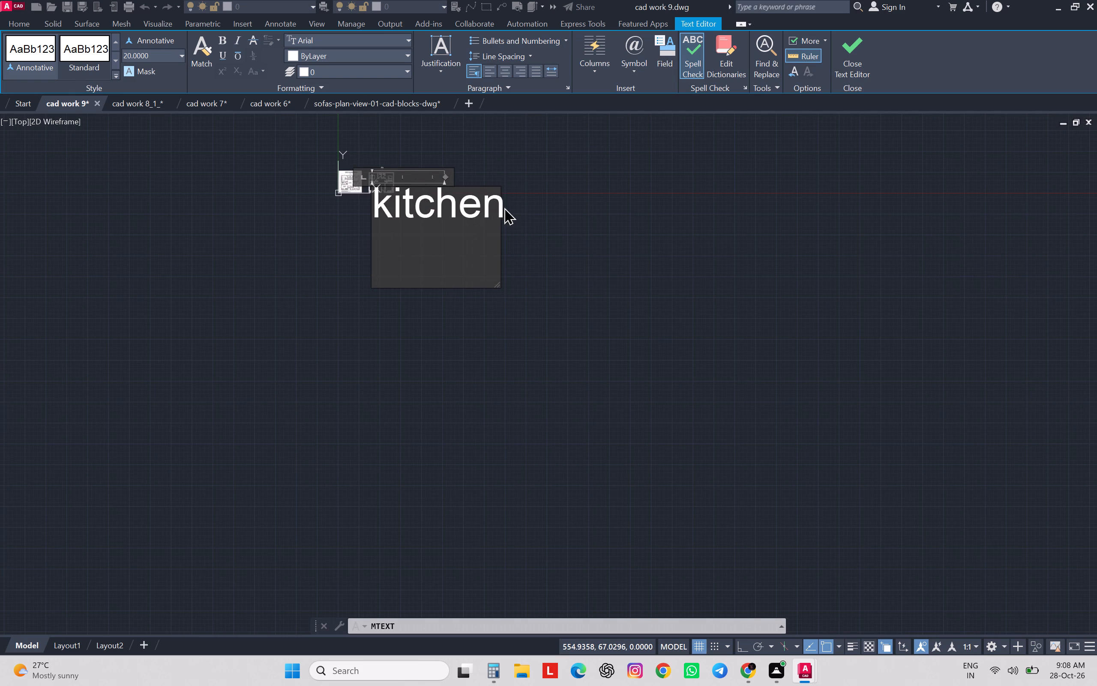
drag(502, 205, 360, 221)
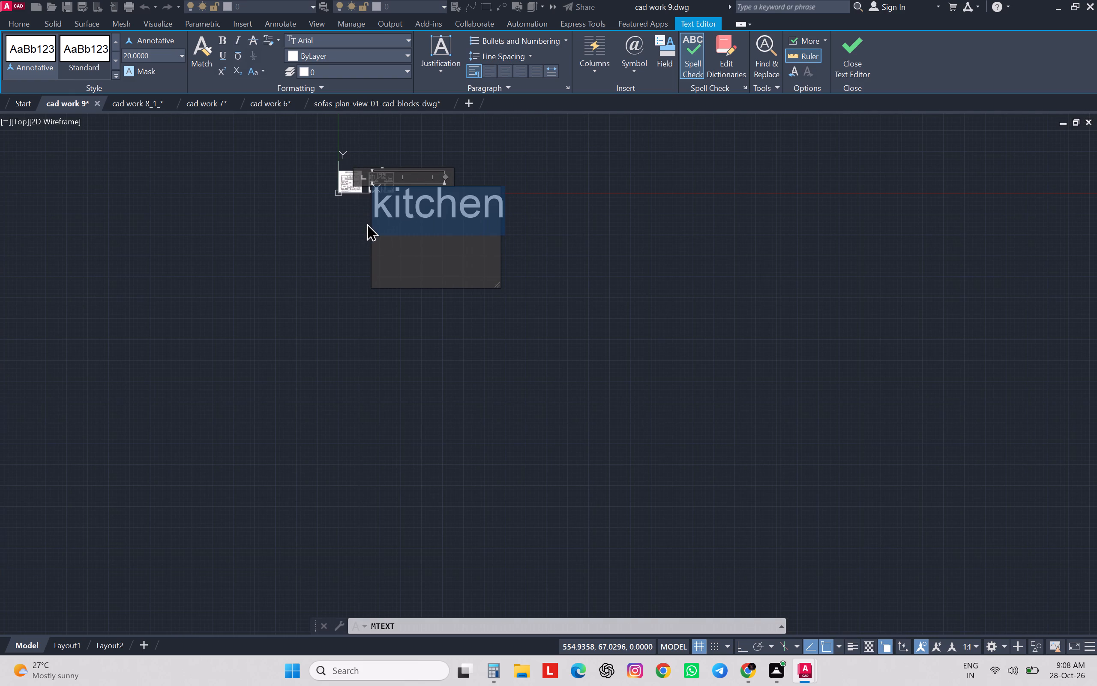
text(KITCHE)
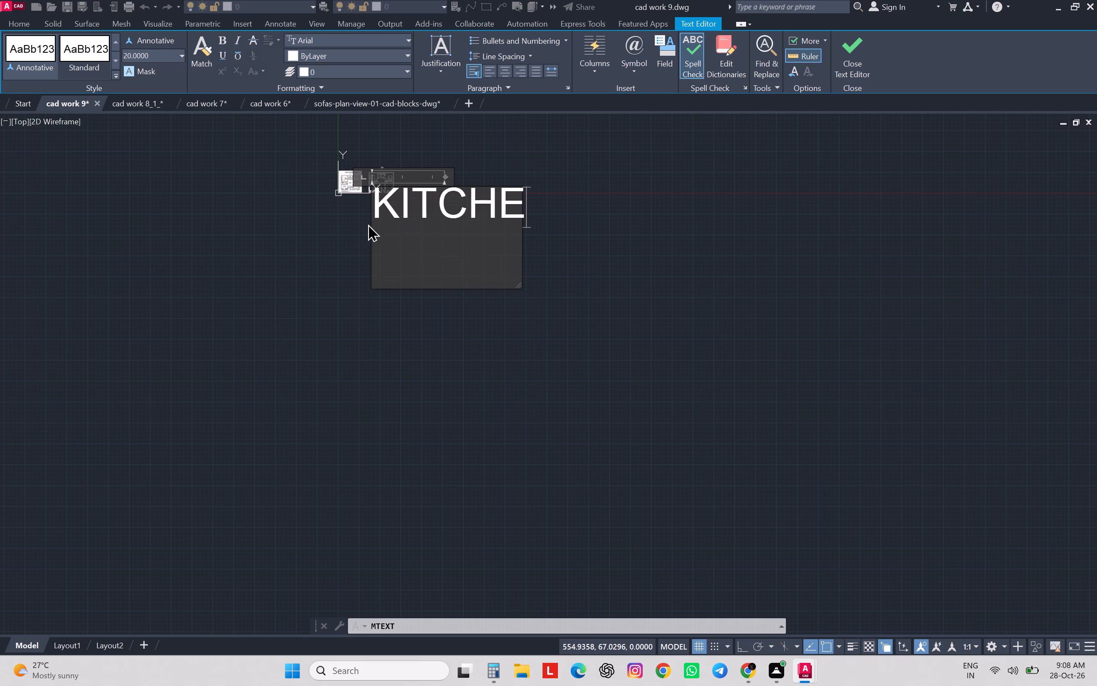
key(n)
key(Return)
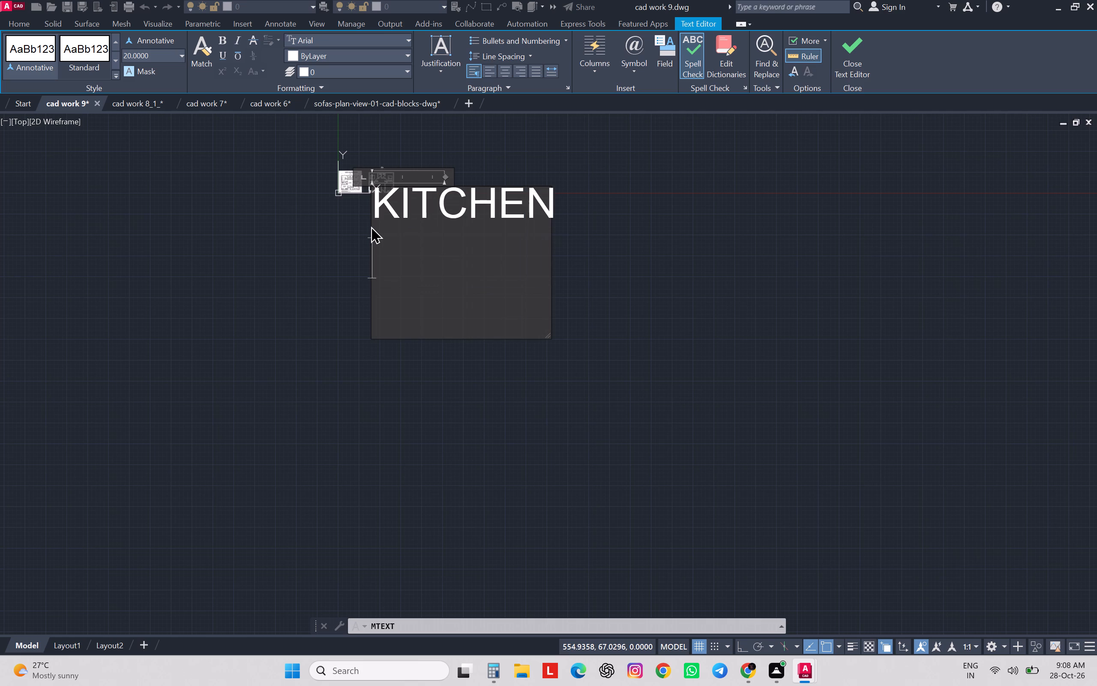
Enter the room size 10'X8'6" as the second line of the kitchen label.
scroll(346, 191, up, 5)
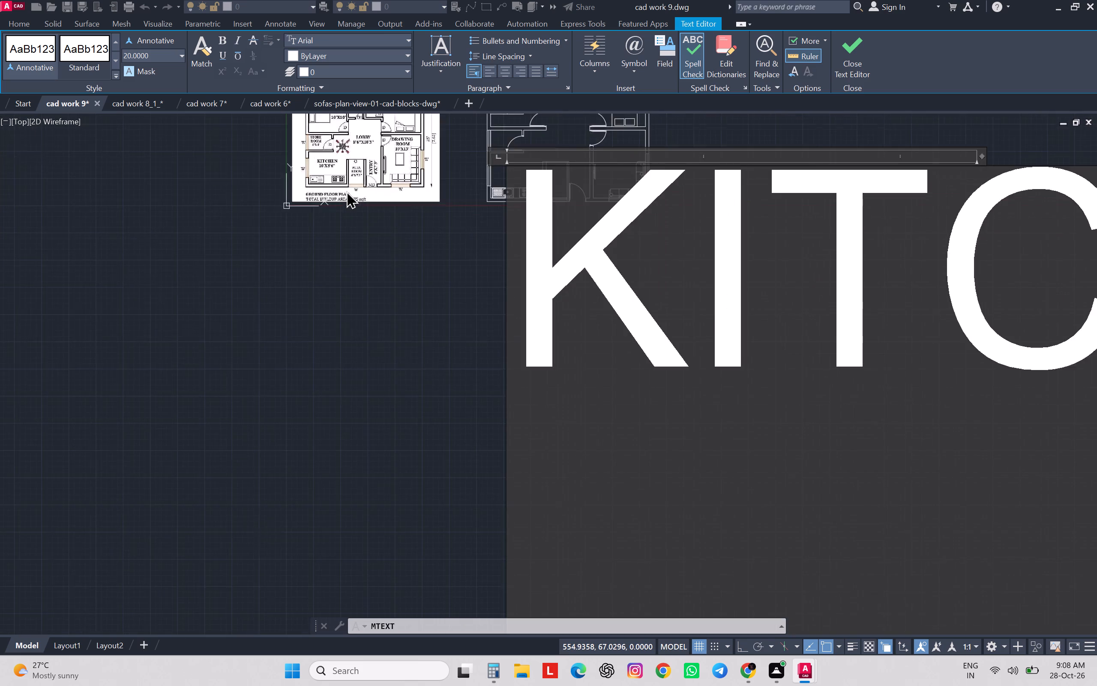
scroll(346, 191, up, 2)
scroll(346, 191, down, 1)
middle_drag(340, 190, 309, 237)
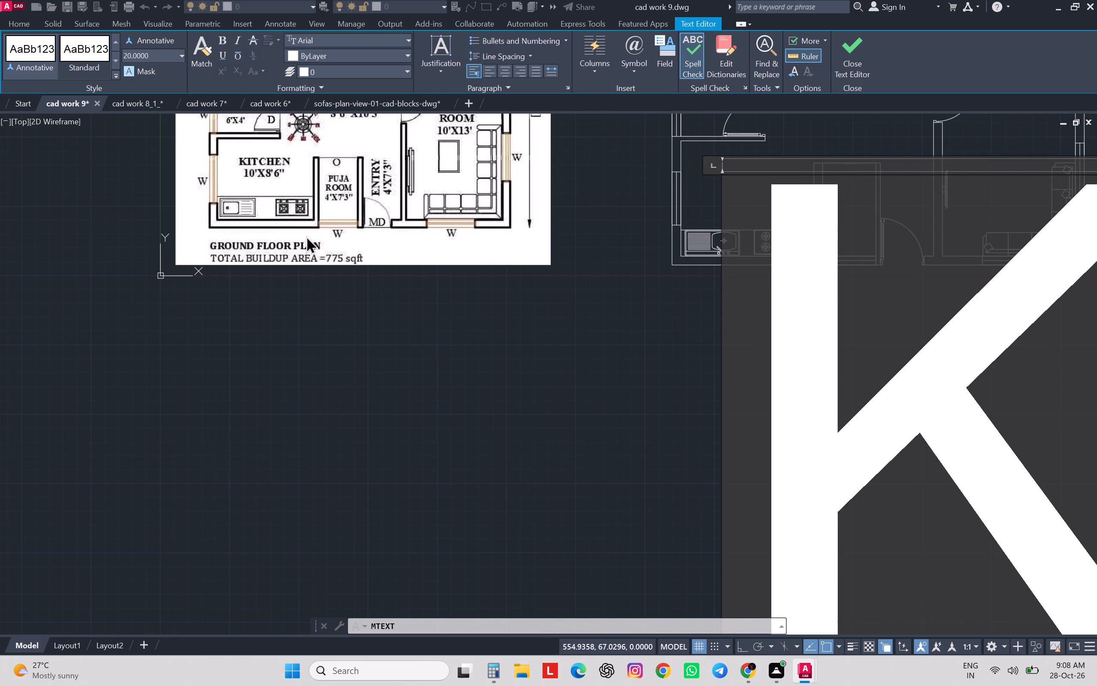
scroll(306, 234, down, 3)
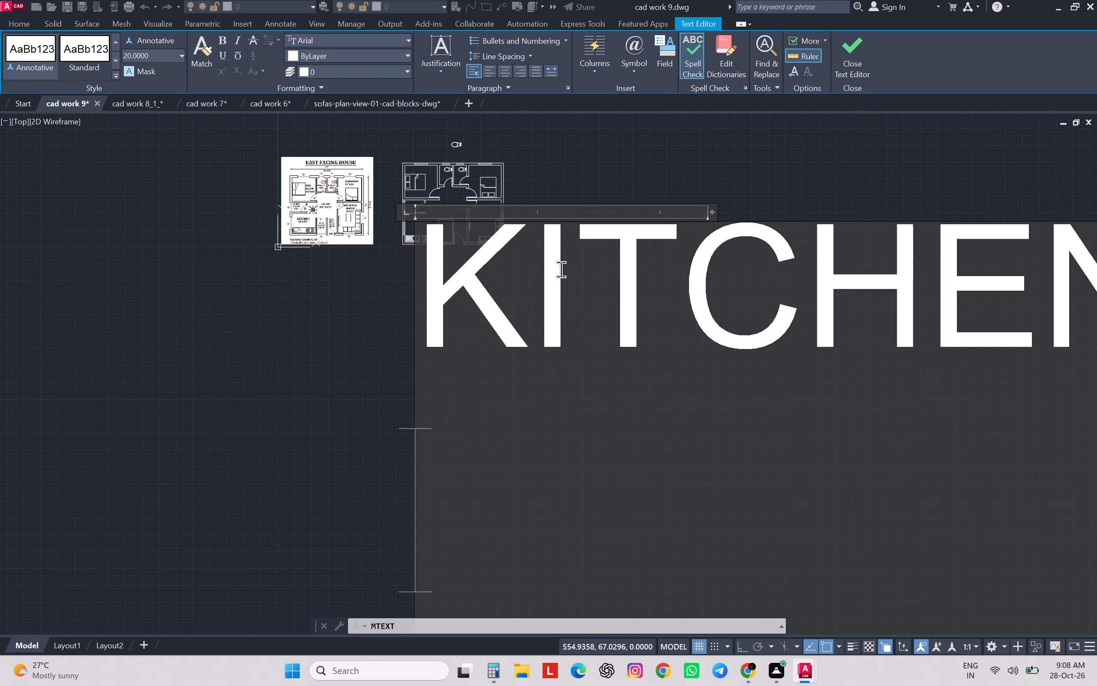
text(10)
key(apostrophe)
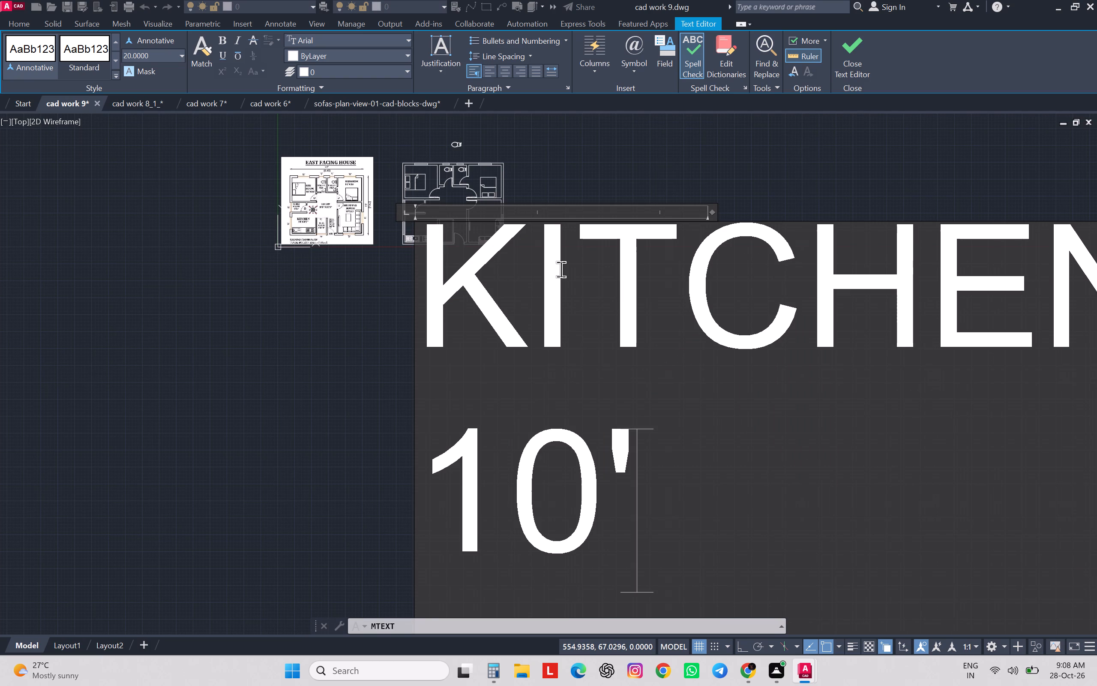
key(x)
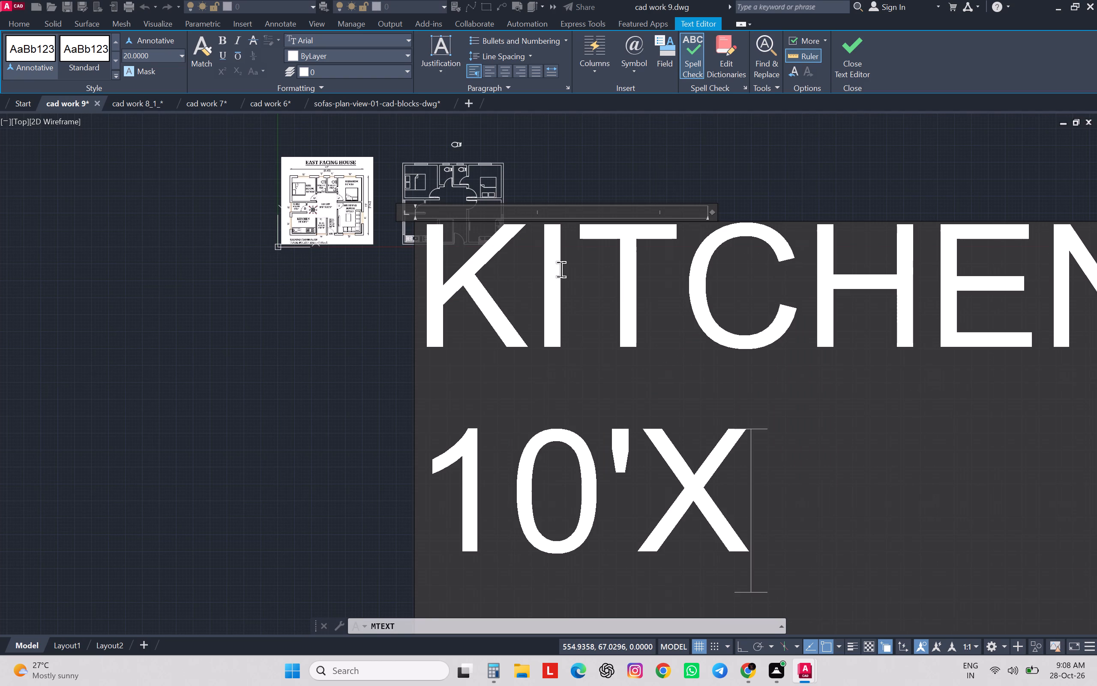
text(6')
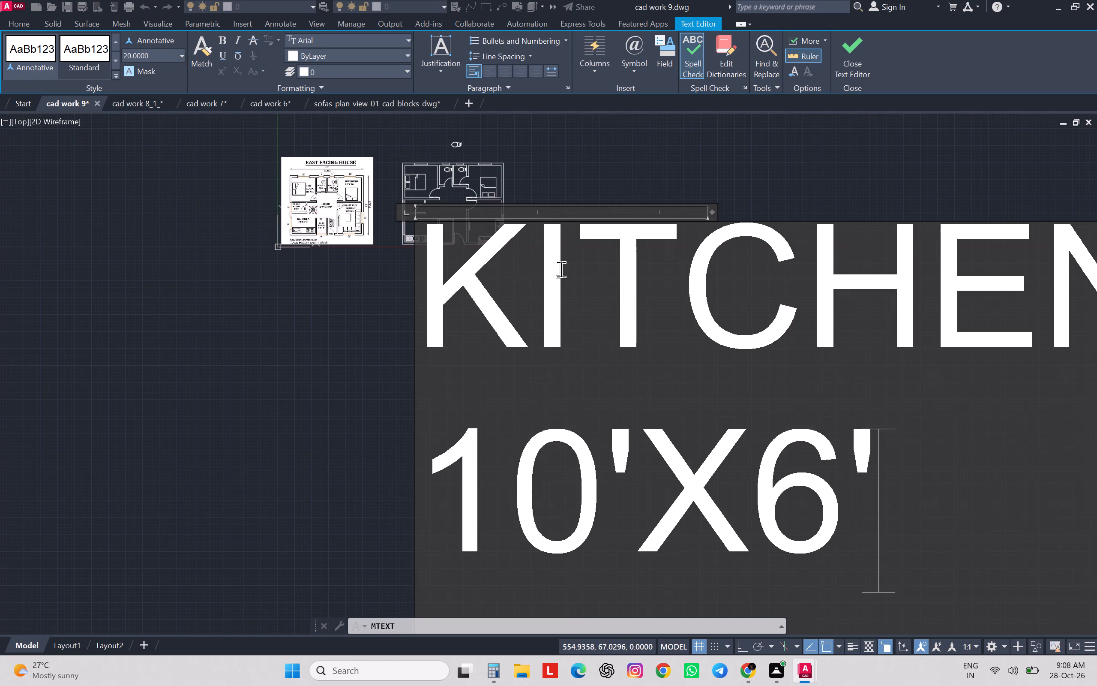
key(6)
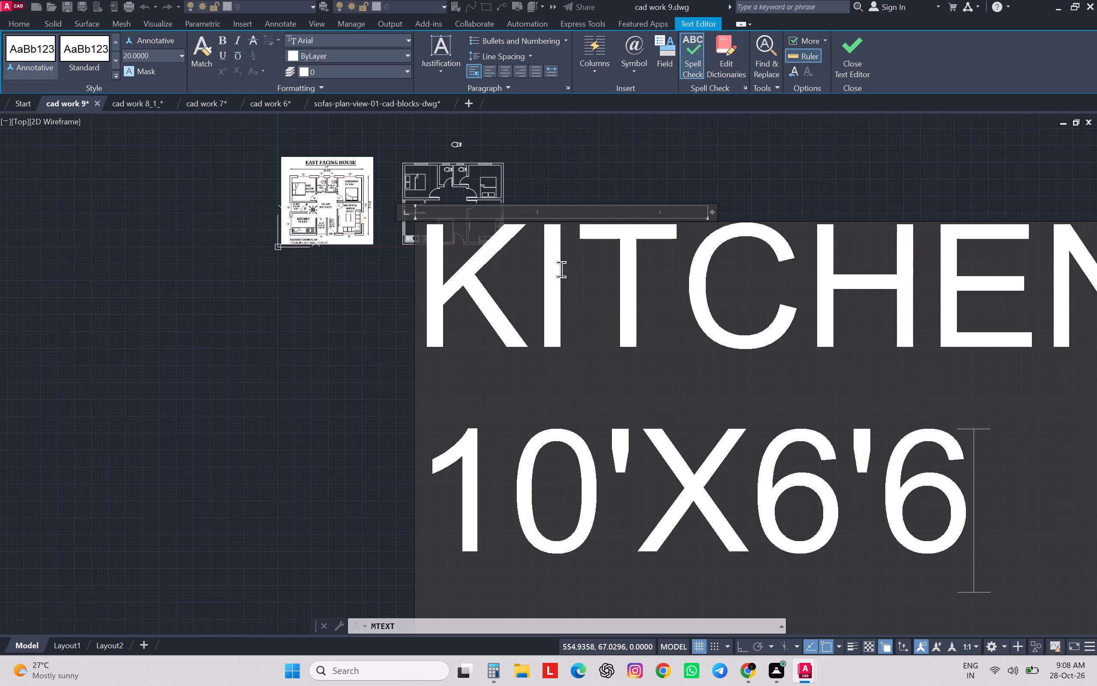
key(shift+quotedbl)
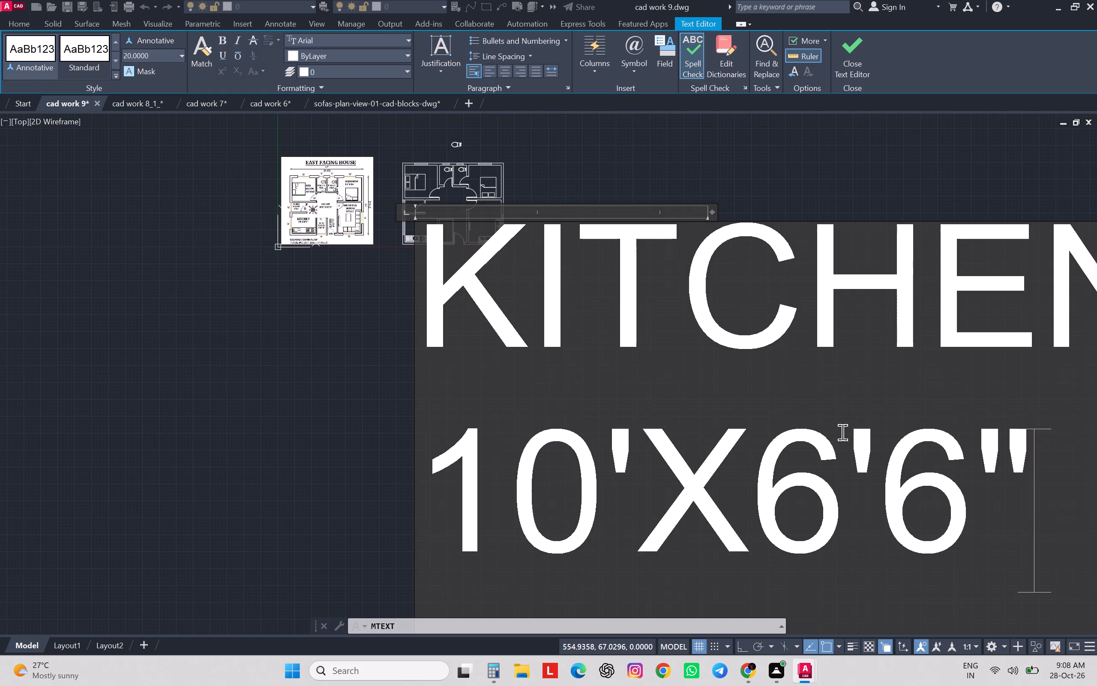
click(842, 433)
key(BackSpace)
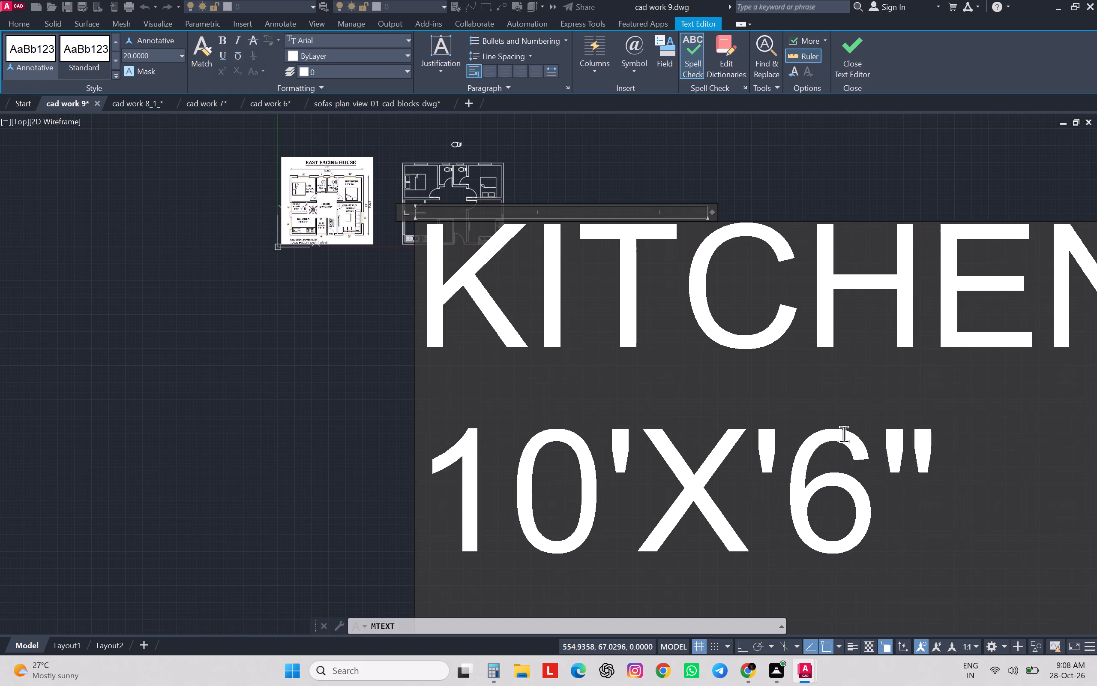
key(8)
Center both lines of the kitchen label and finish the text.
scroll(844, 434, down, 2)
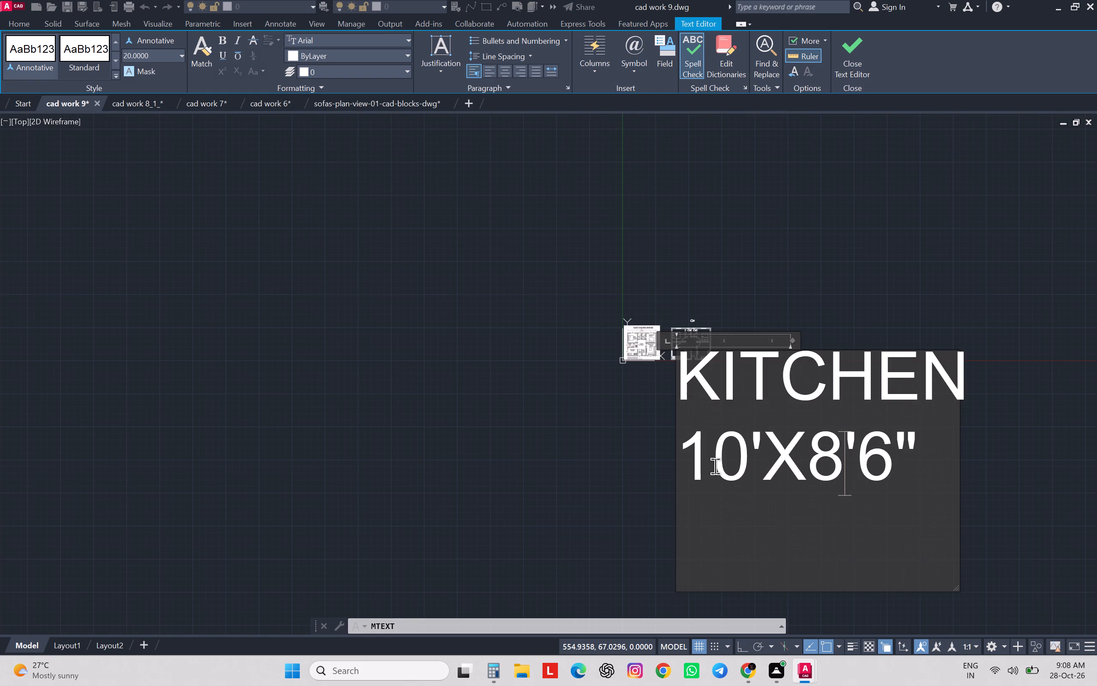
drag(925, 437, 685, 400)
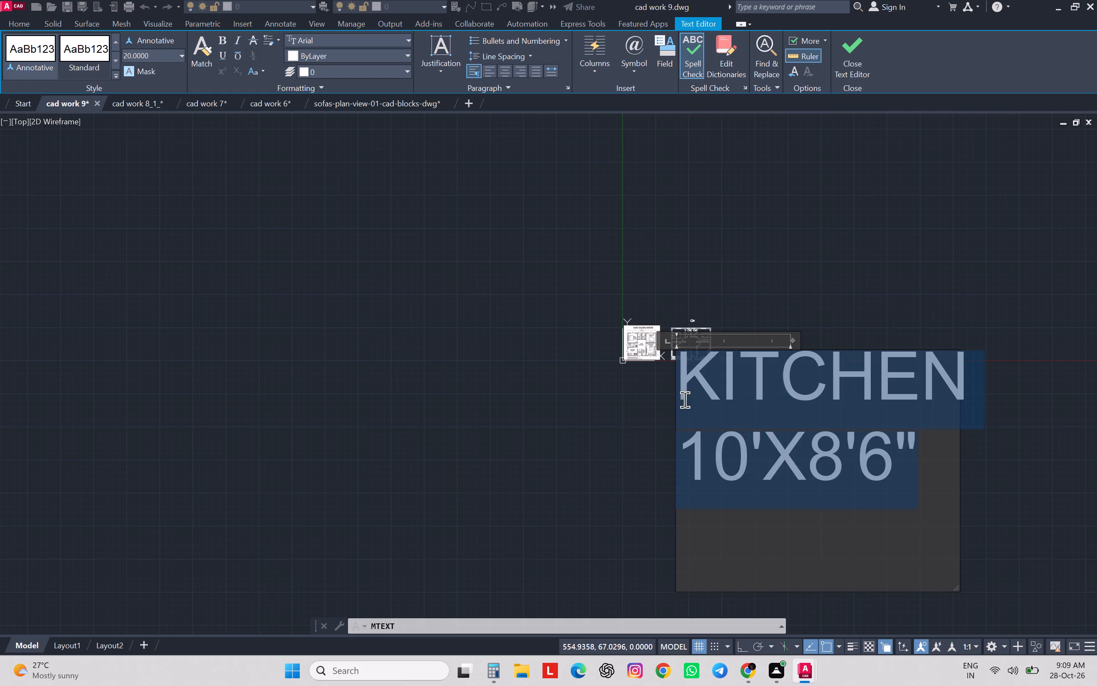
drag(685, 400, 683, 394)
click(502, 69)
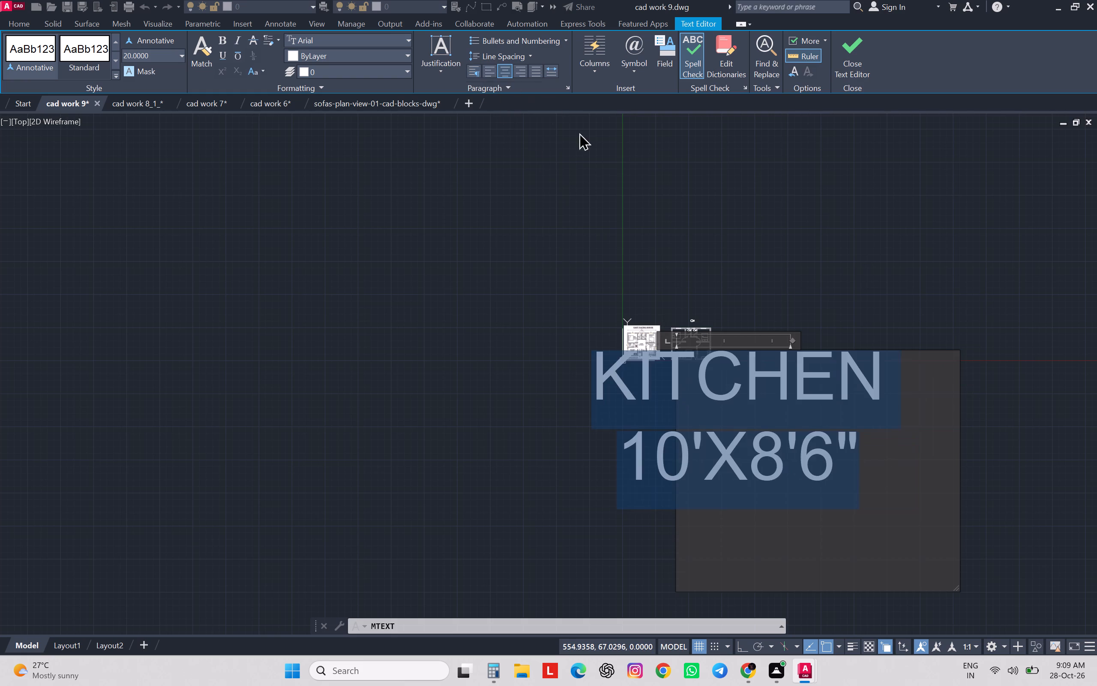
click(566, 354)
Set the text height of both lines of the kitchen label to 10 and finish editing.
scroll(692, 349, up, 3)
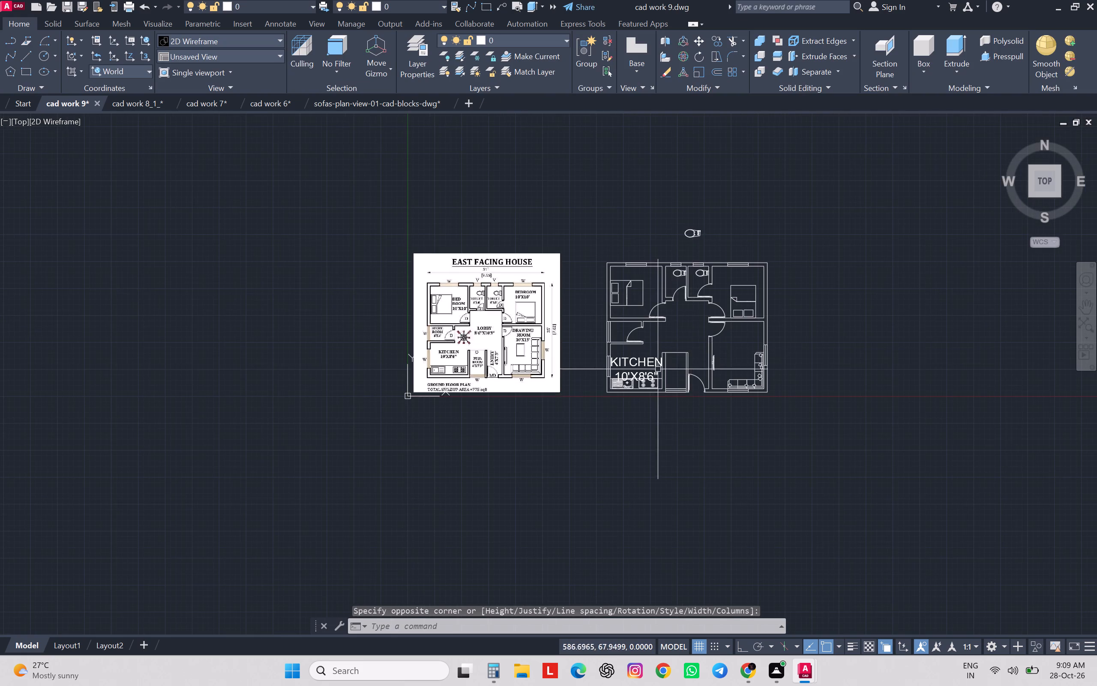
scroll(653, 372, up, 3)
double_click(635, 330)
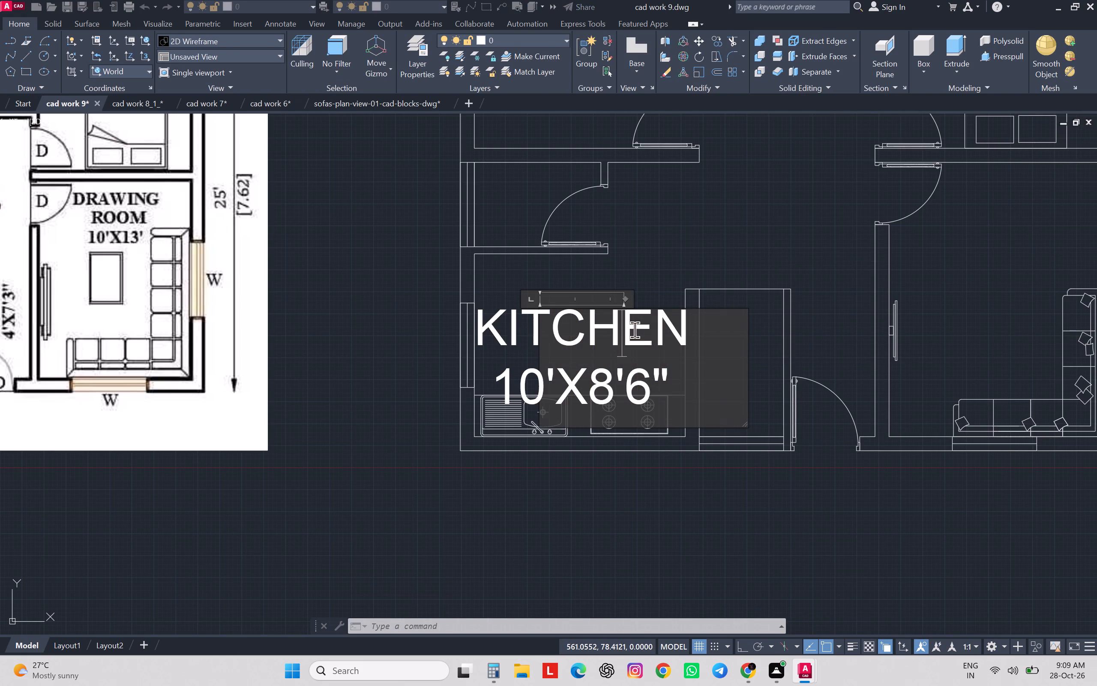
drag(165, 55, 64, 55)
text(10)
key(Return)
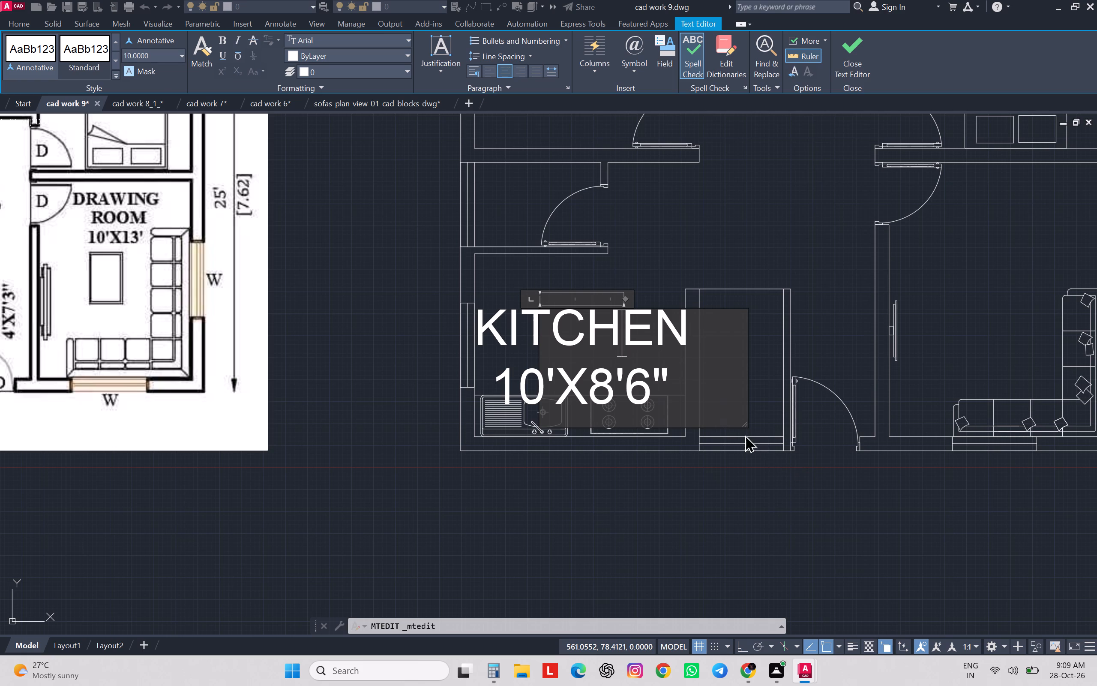
drag(703, 391, 401, 355)
drag(678, 379, 500, 398)
drag(671, 384, 542, 394)
drag(477, 331, 668, 418)
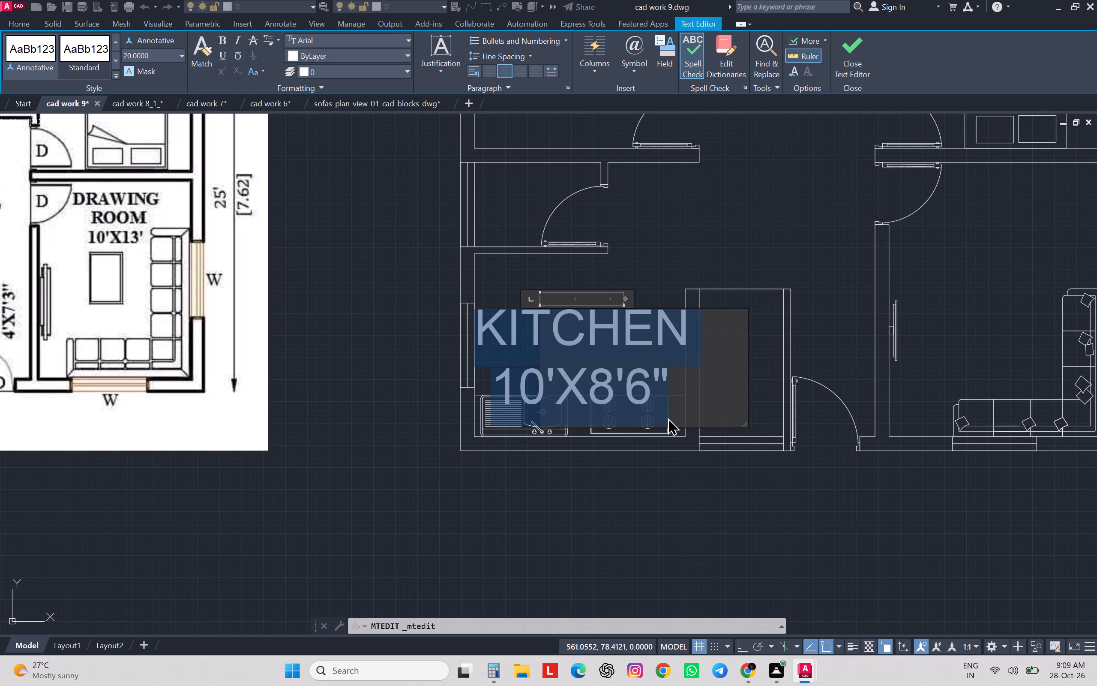
drag(668, 418, 669, 419)
click(185, 61)
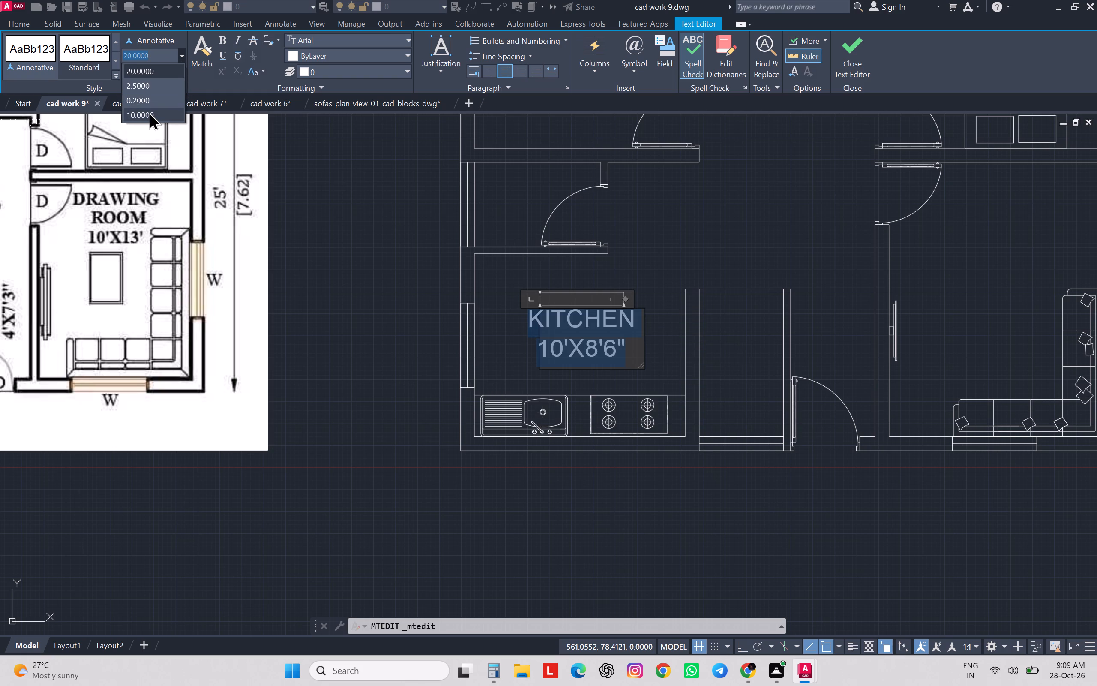
click(149, 112)
click(424, 467)
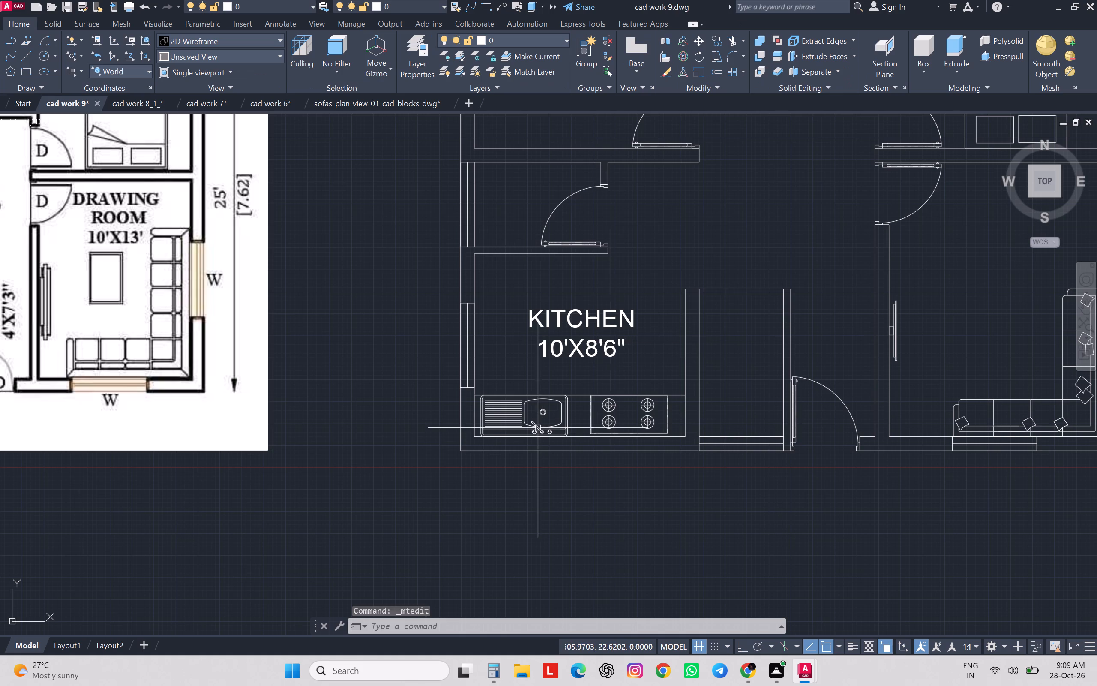
Copy the kitchen label into the store room, both bedrooms and both toilets.
click(590, 318)
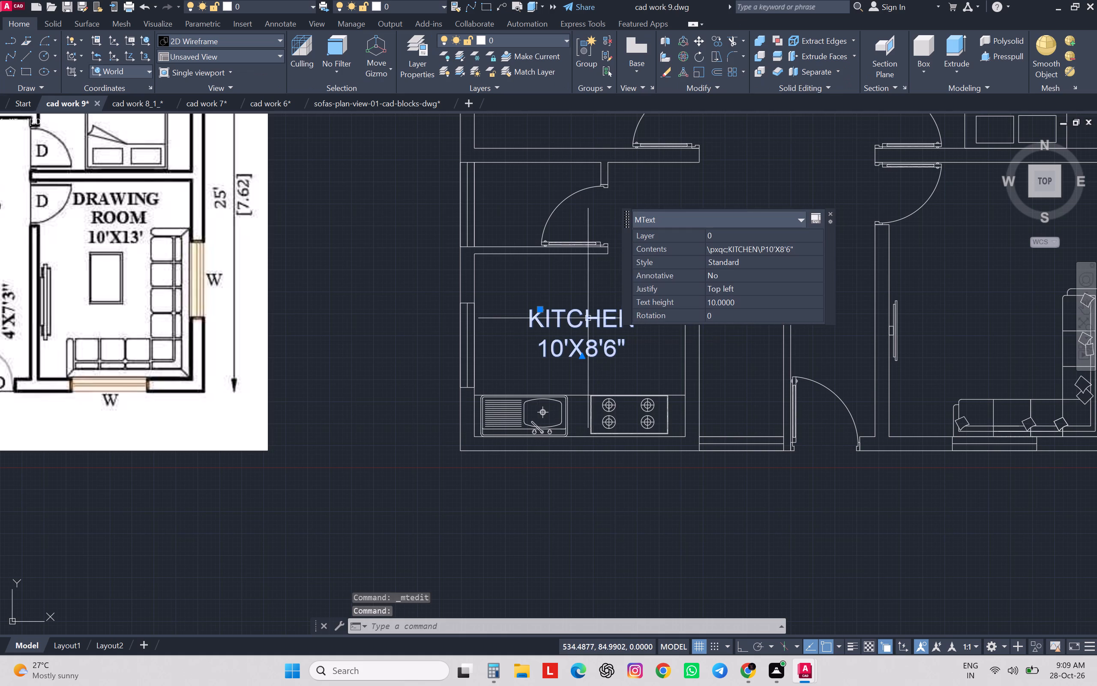
text(CO)
key(Return)
click(587, 317)
scroll(587, 317, down, 2)
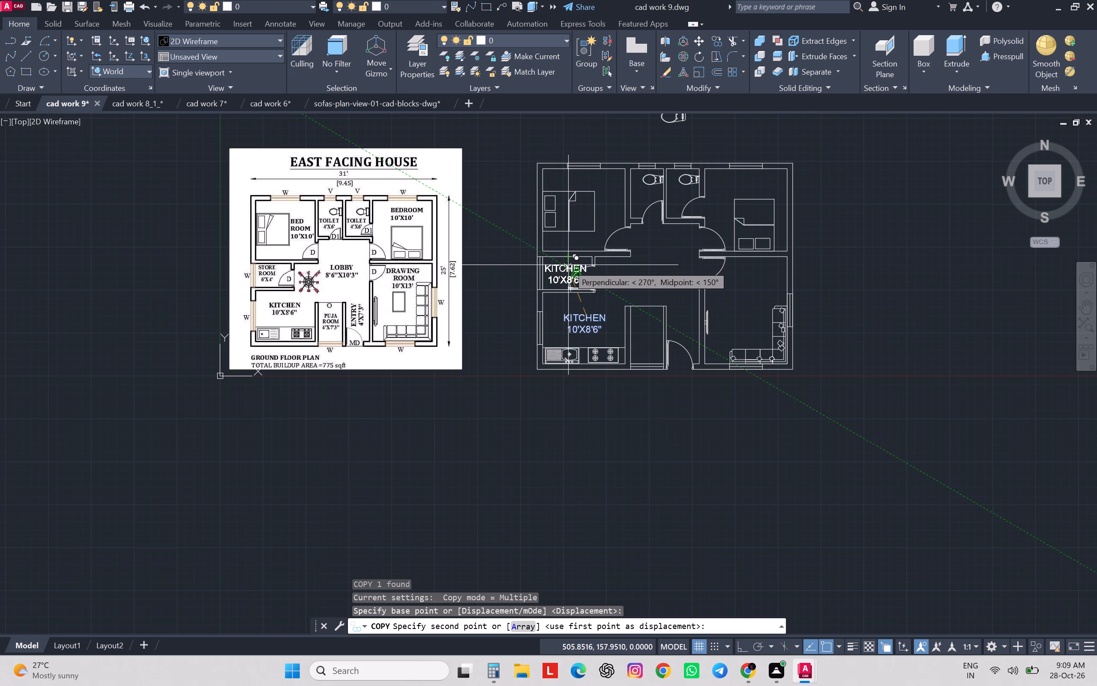
click(568, 265)
click(601, 204)
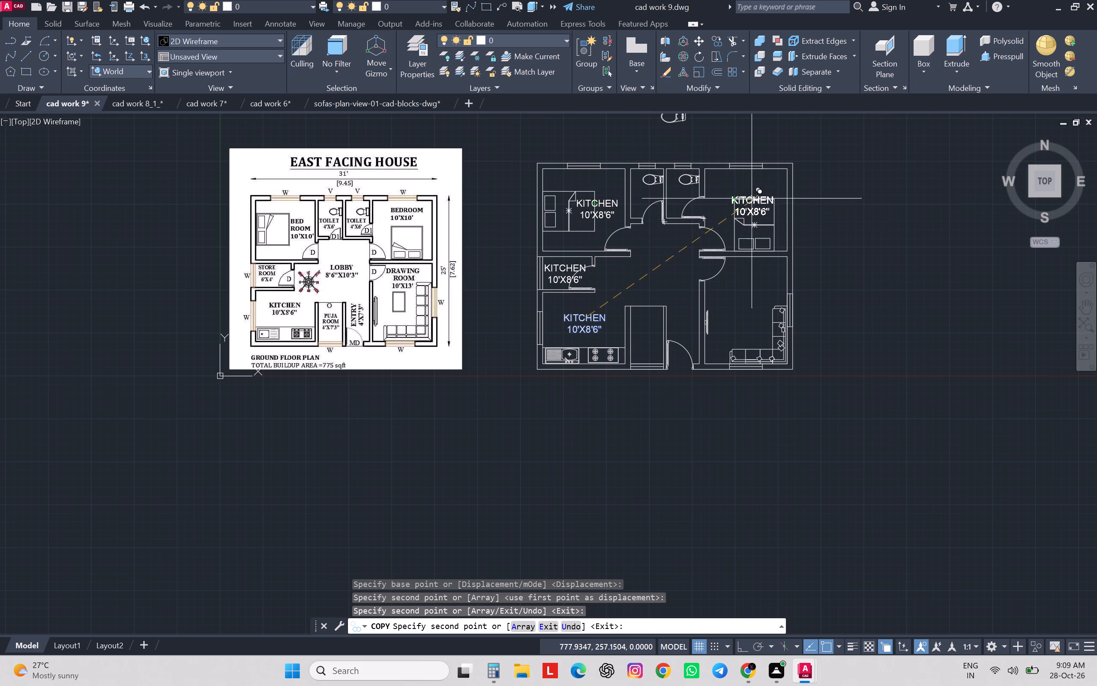
click(751, 183)
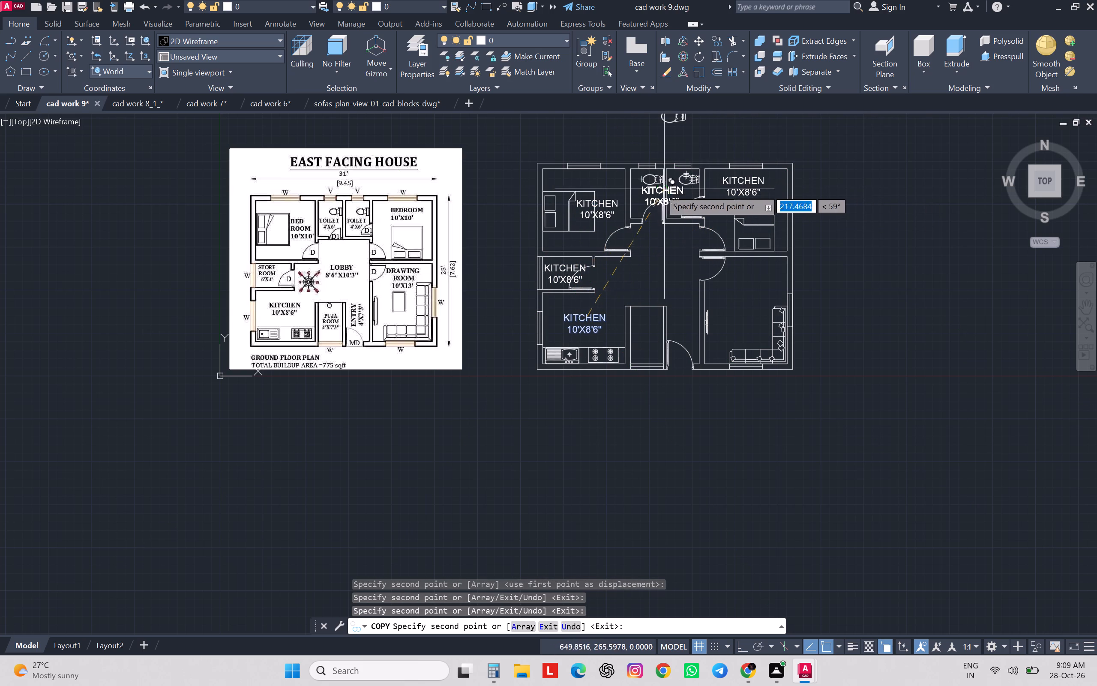
click(656, 189)
click(681, 194)
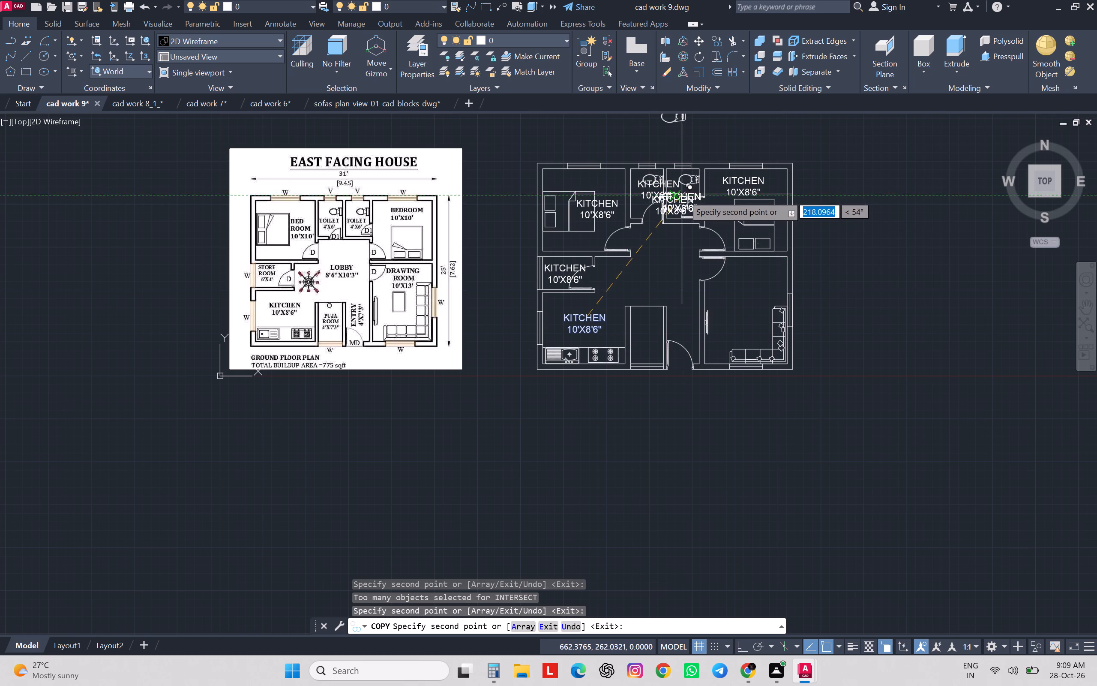
Place further copies of the kitchen label in the drawing room, lobby and puja room, and end the copying.
click(747, 304)
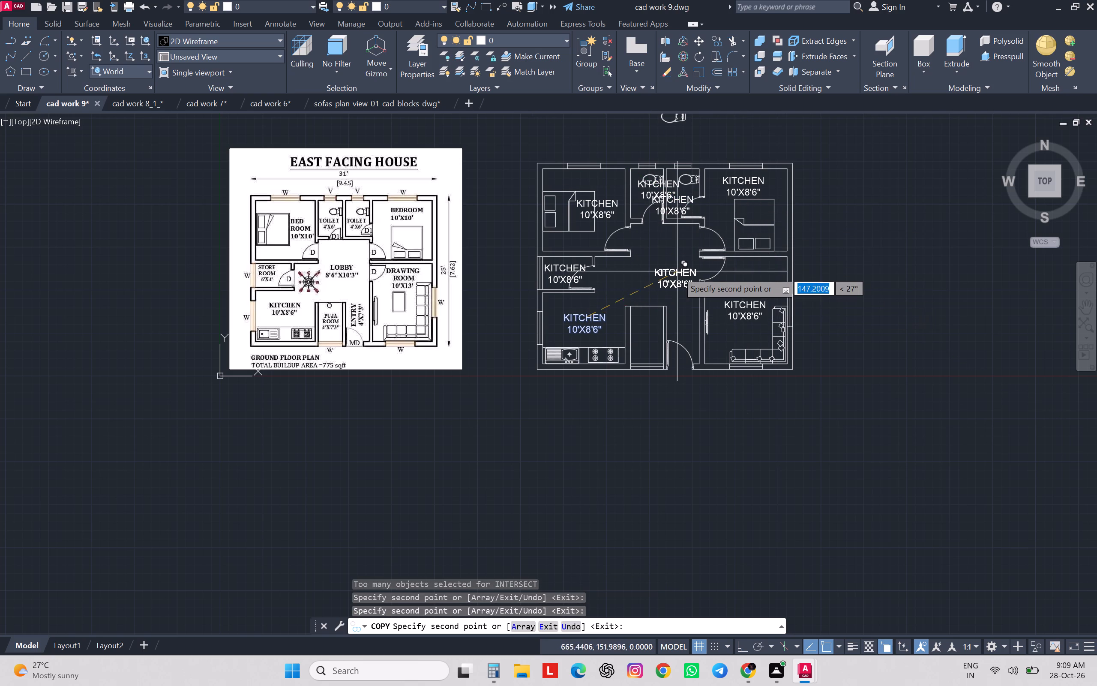
click(673, 266)
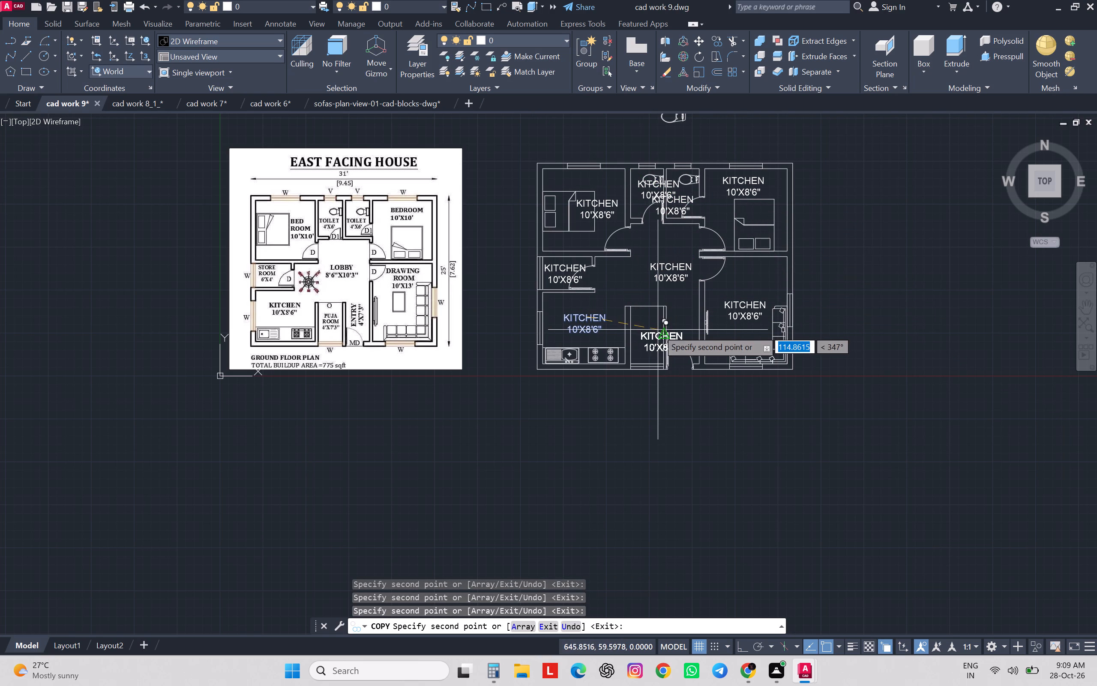
click(651, 330)
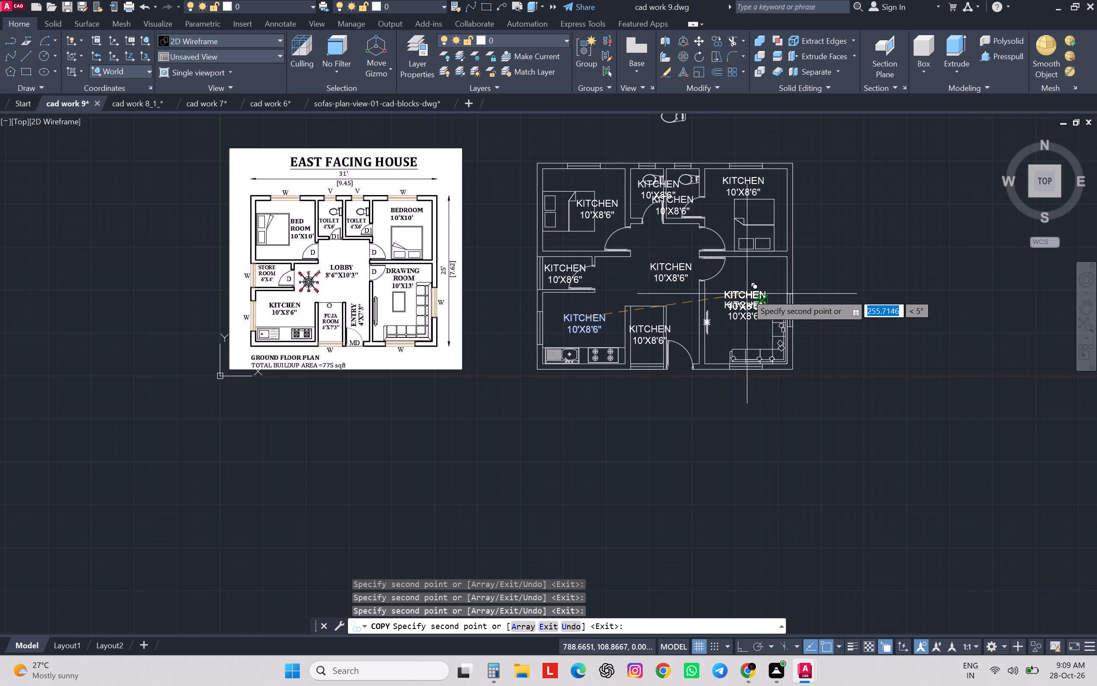
key(Escape)
key(Escape)
key(Escape)
key(Escape)
key(Escape)
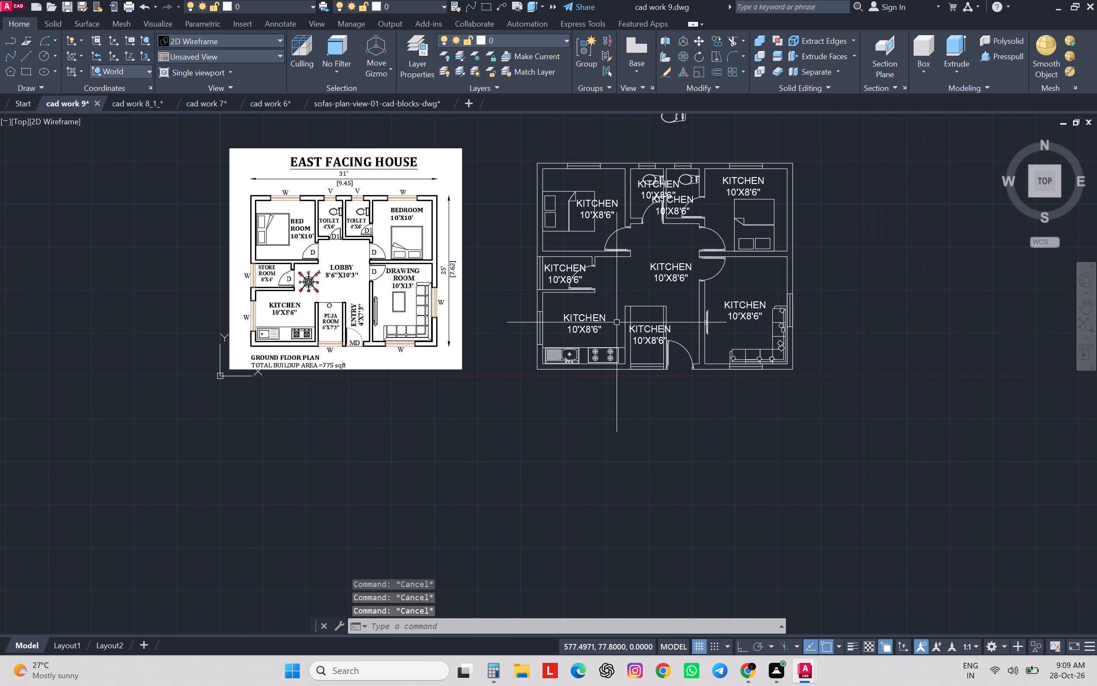
Open the label copied into the store room for text editing and try to save the drawing.
scroll(556, 274, up, 3)
double_click(578, 256)
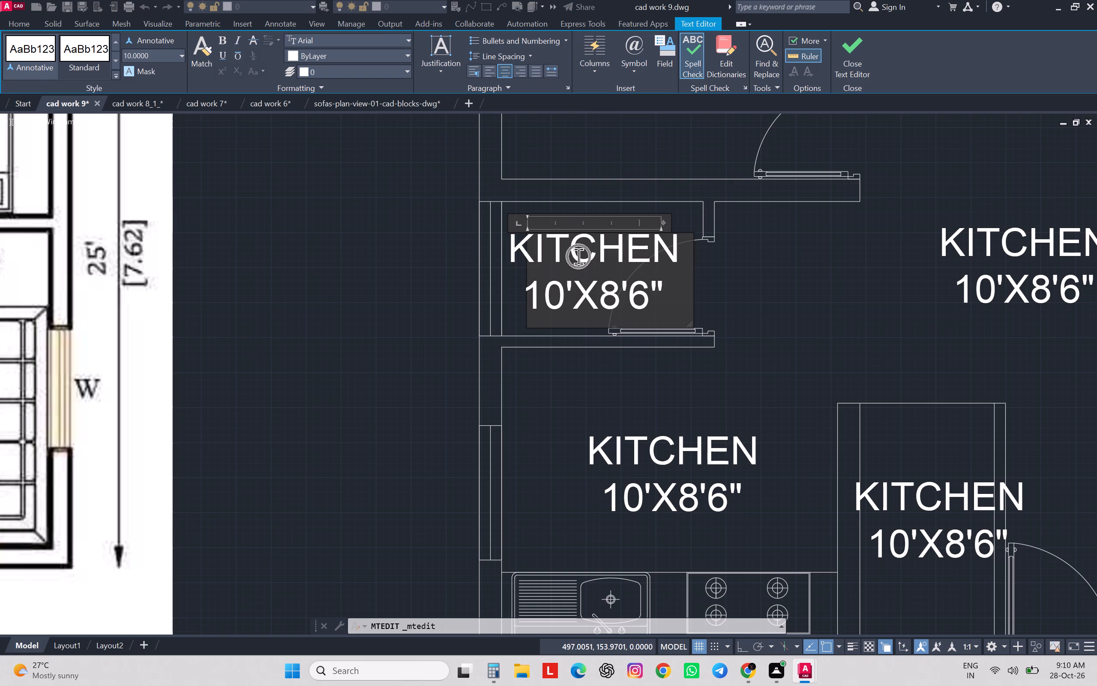
key(ctrl+s)
key(ctrl+s)
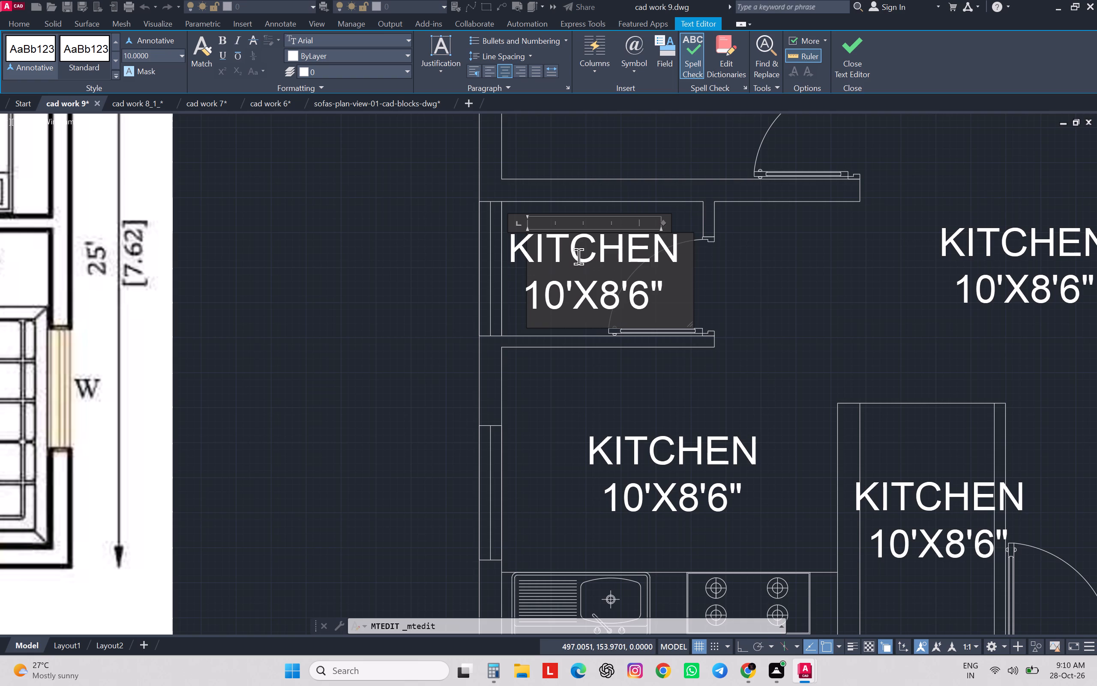
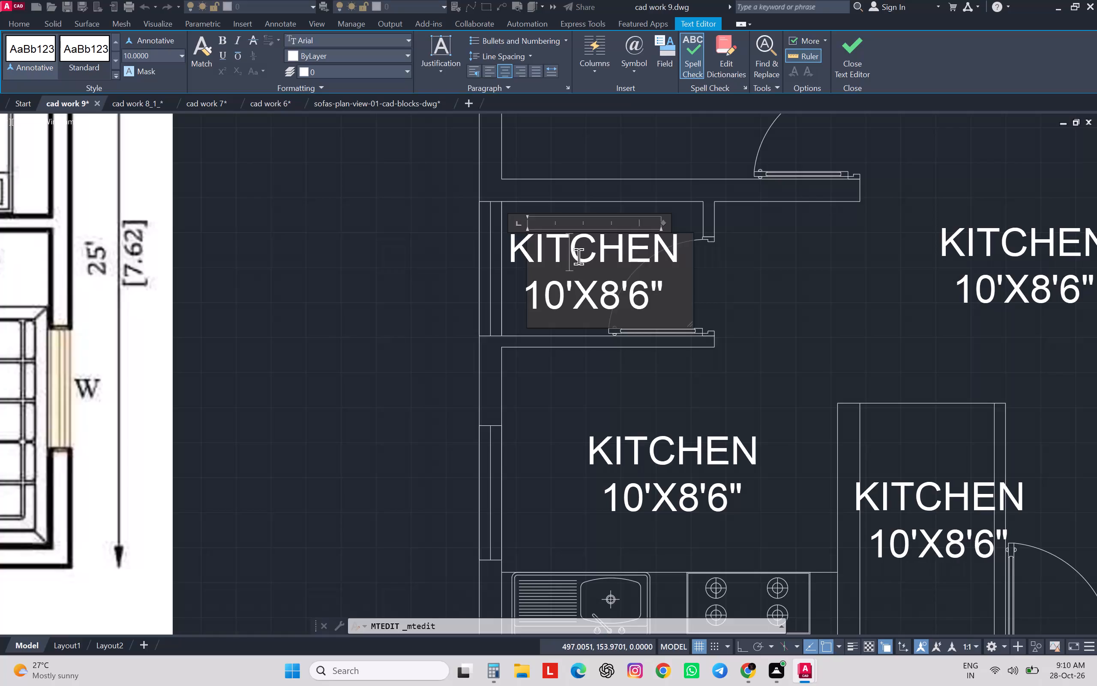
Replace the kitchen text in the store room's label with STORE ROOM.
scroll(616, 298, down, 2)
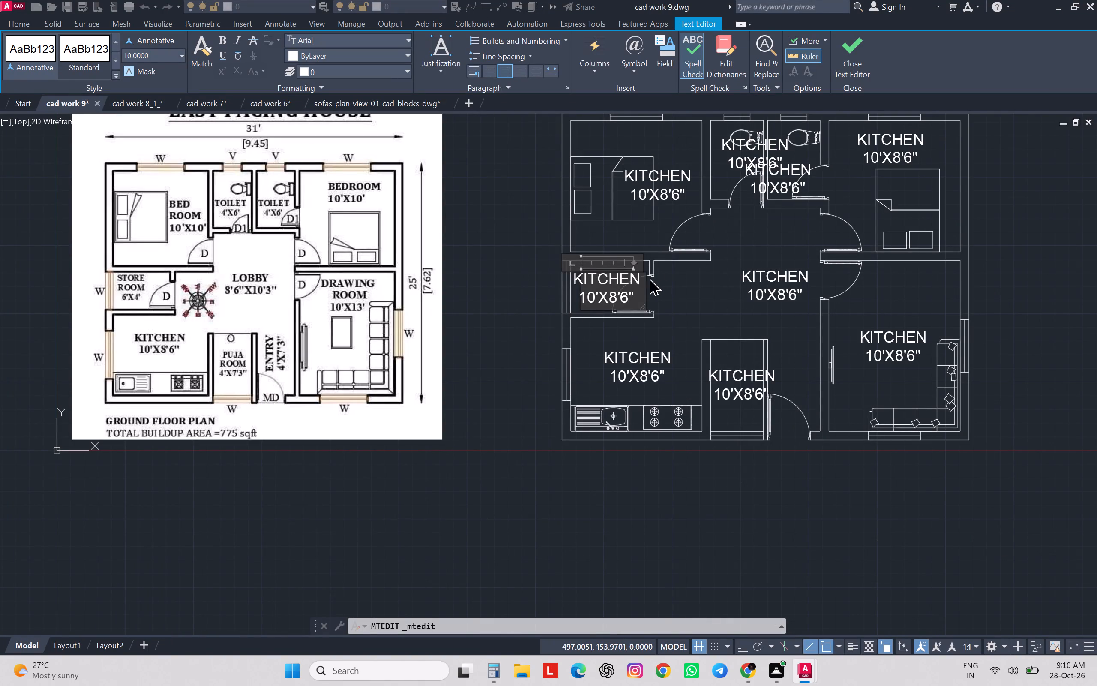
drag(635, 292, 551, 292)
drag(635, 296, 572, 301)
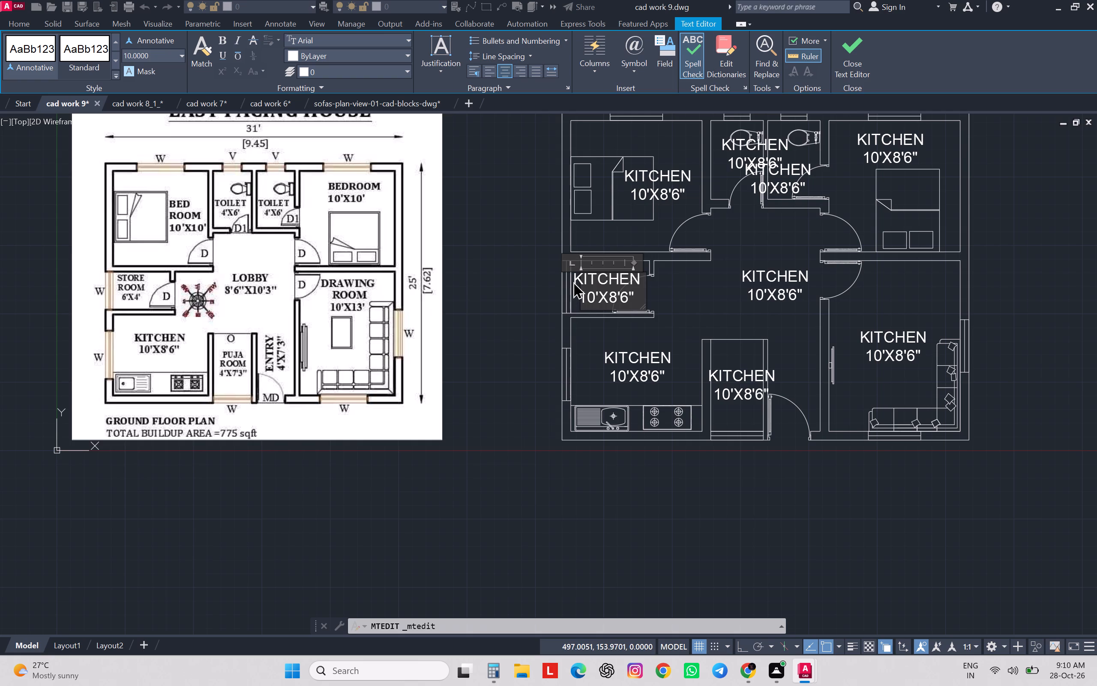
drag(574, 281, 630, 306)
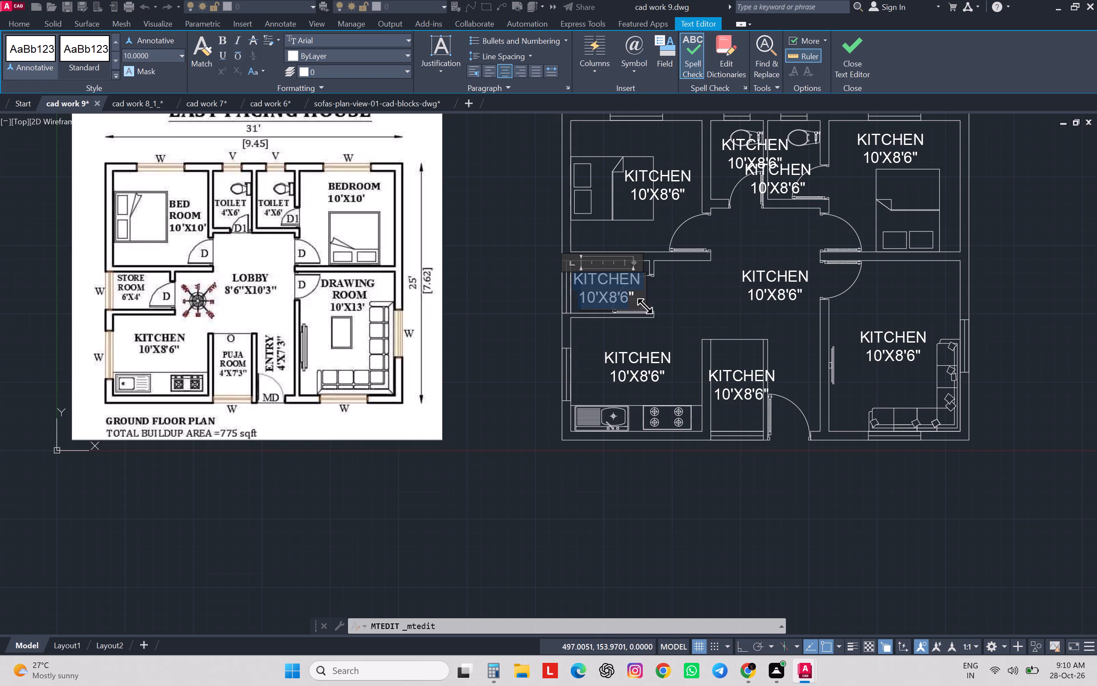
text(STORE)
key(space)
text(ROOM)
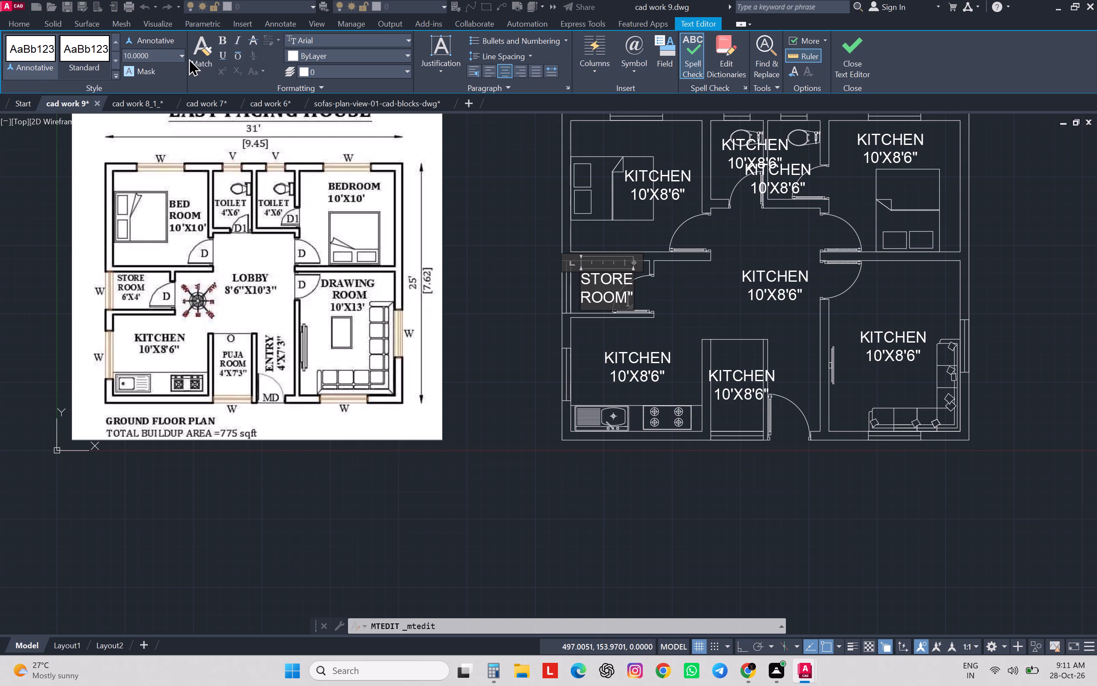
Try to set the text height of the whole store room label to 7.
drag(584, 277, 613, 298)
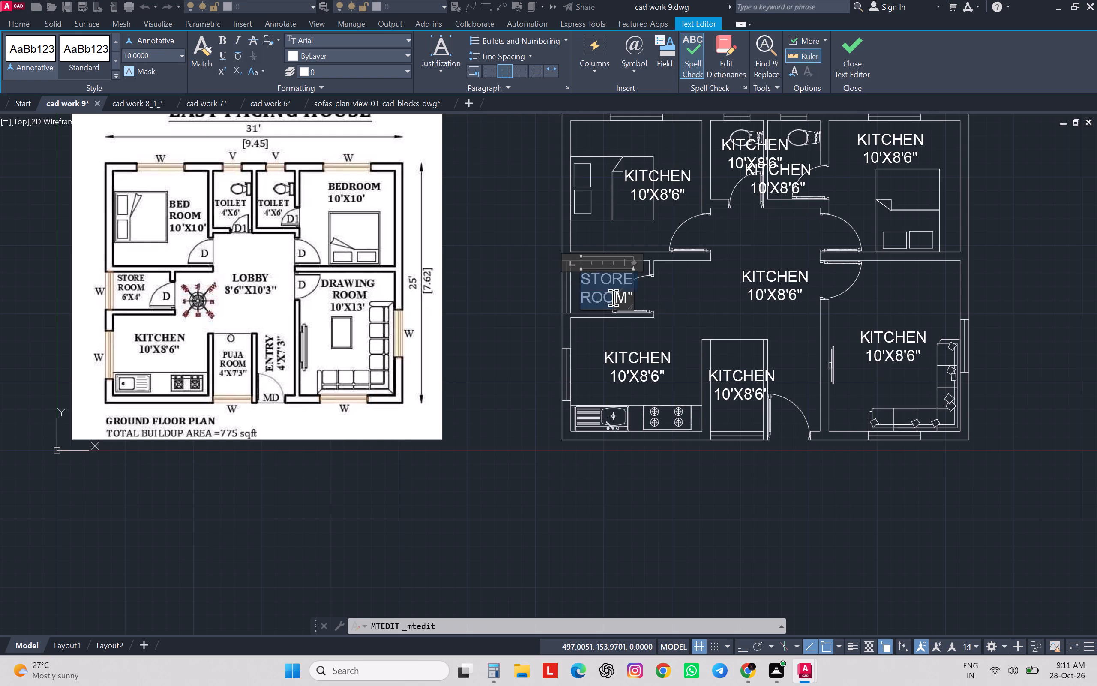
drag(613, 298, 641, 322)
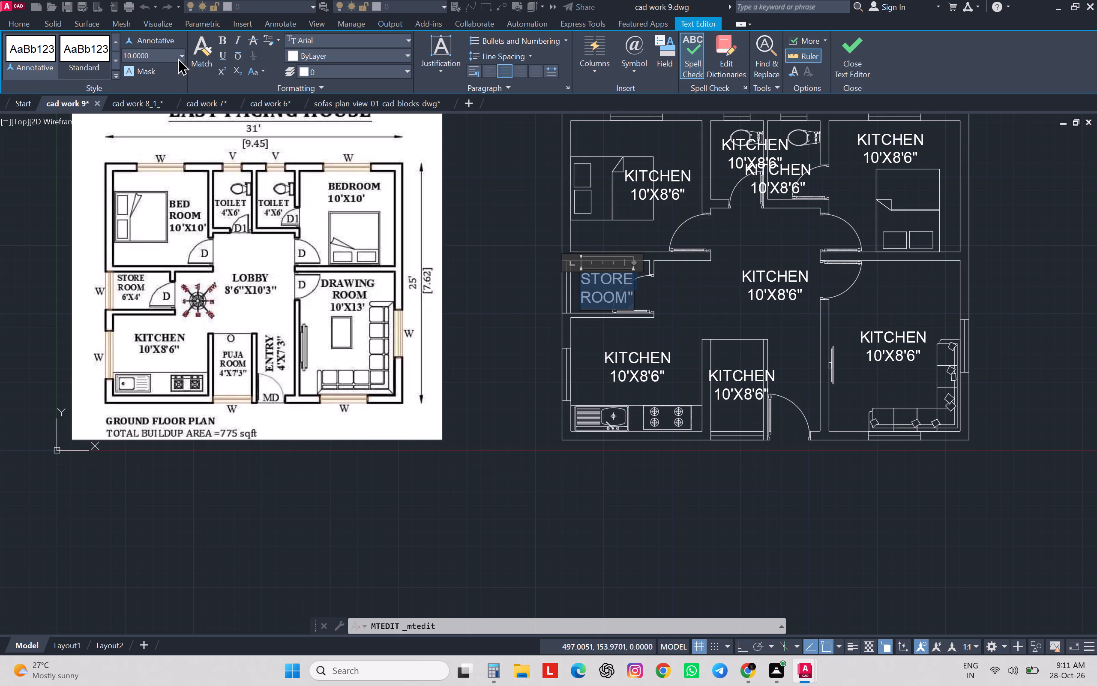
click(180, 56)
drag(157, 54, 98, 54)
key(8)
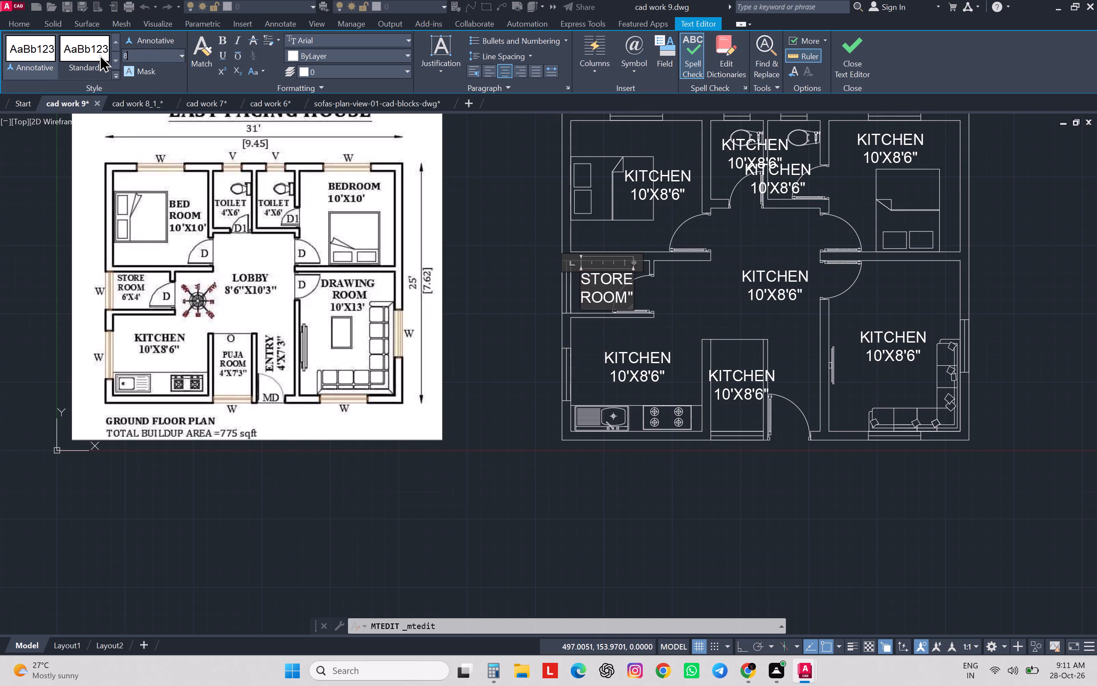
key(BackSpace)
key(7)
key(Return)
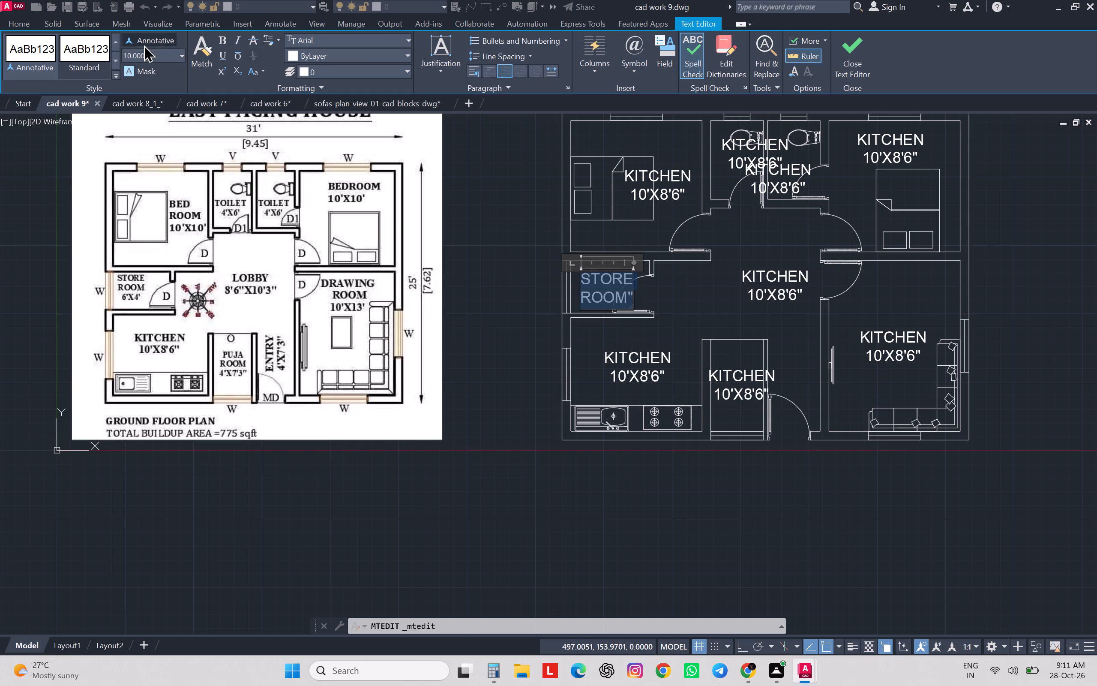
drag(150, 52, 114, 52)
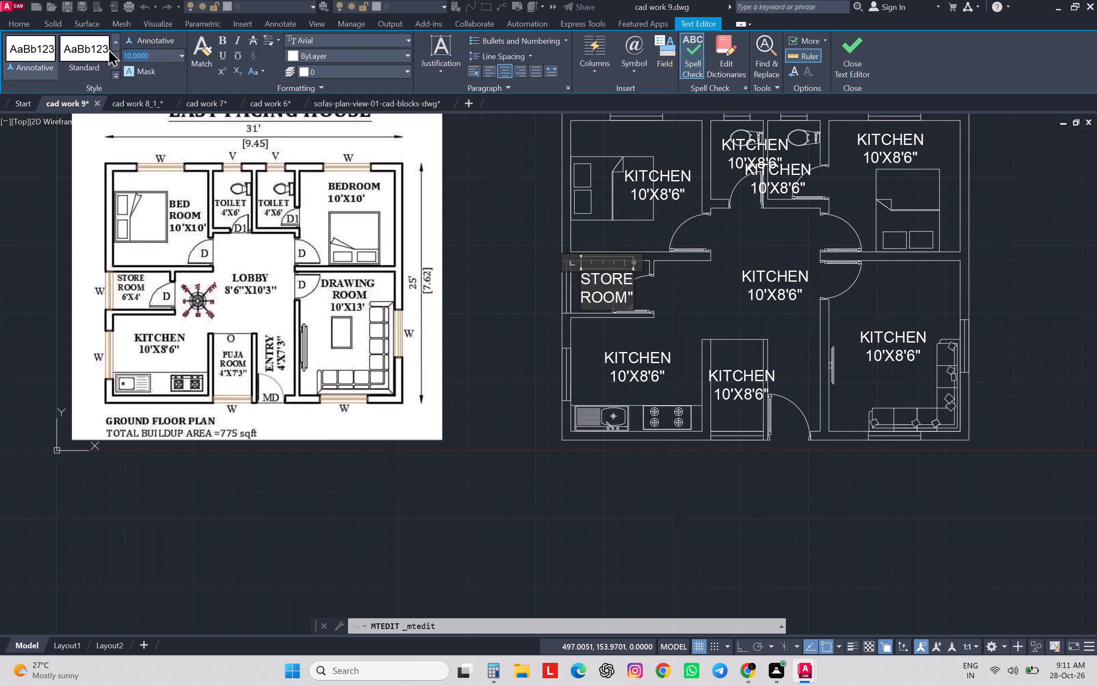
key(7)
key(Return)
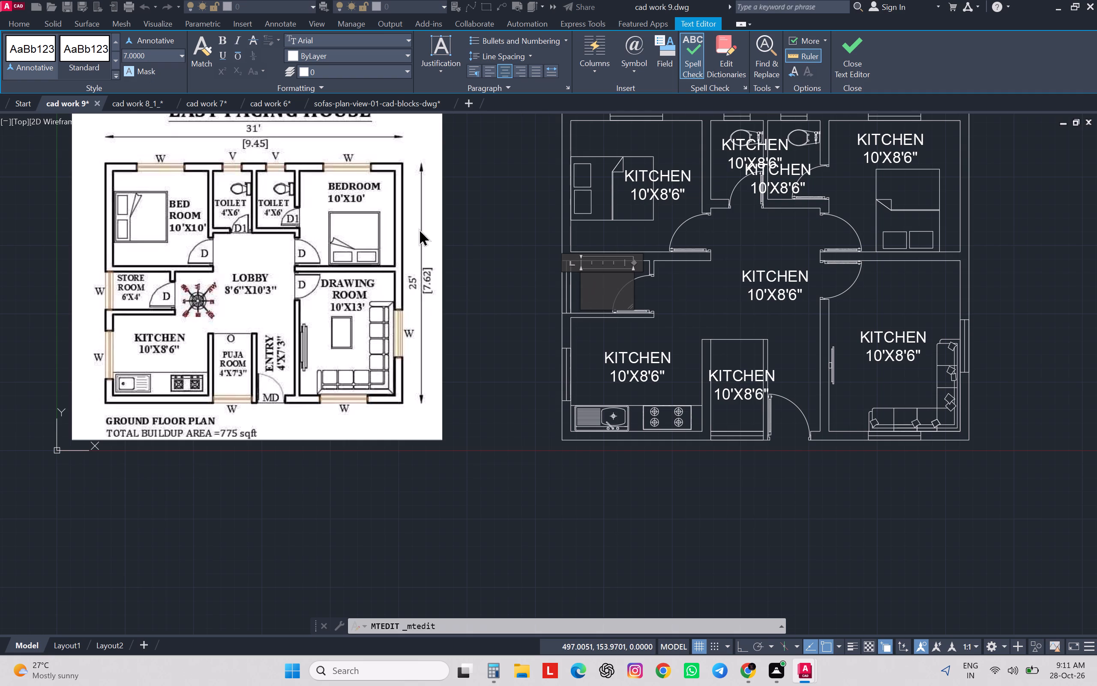
Enter STORE ROOM and 6'X4' as two lines in the widened store room label and finish editing.
click(587, 280)
text(ST)
text(ORE ROOM)
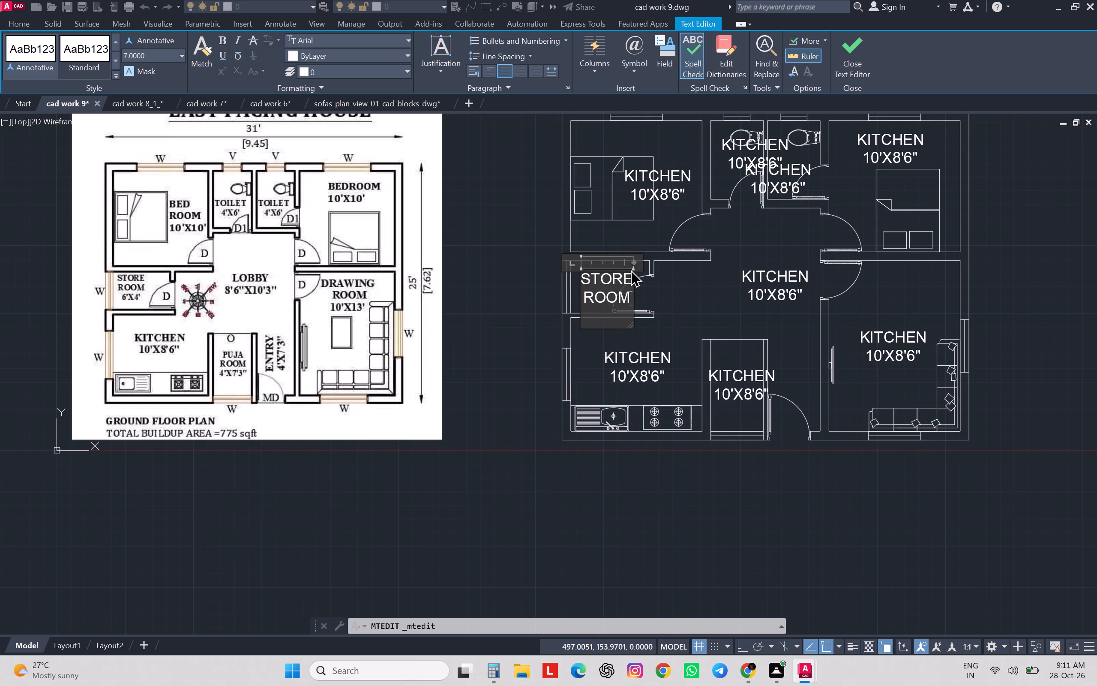
drag(634, 262, 691, 255)
key(Return)
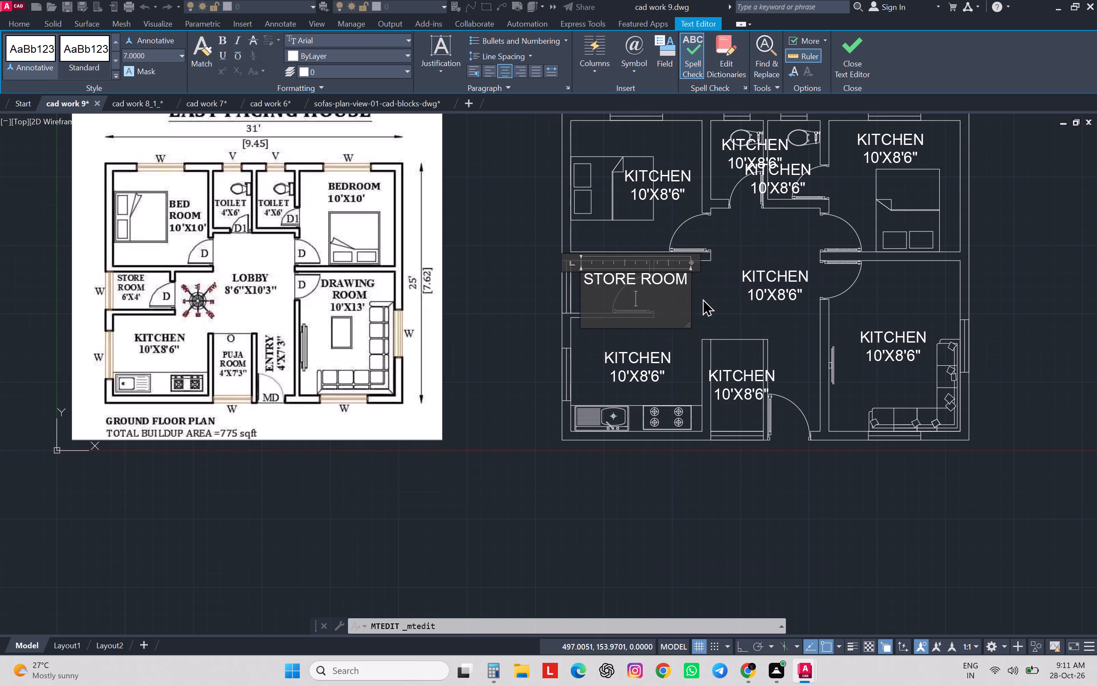
text(6')
key(x)
text(4')
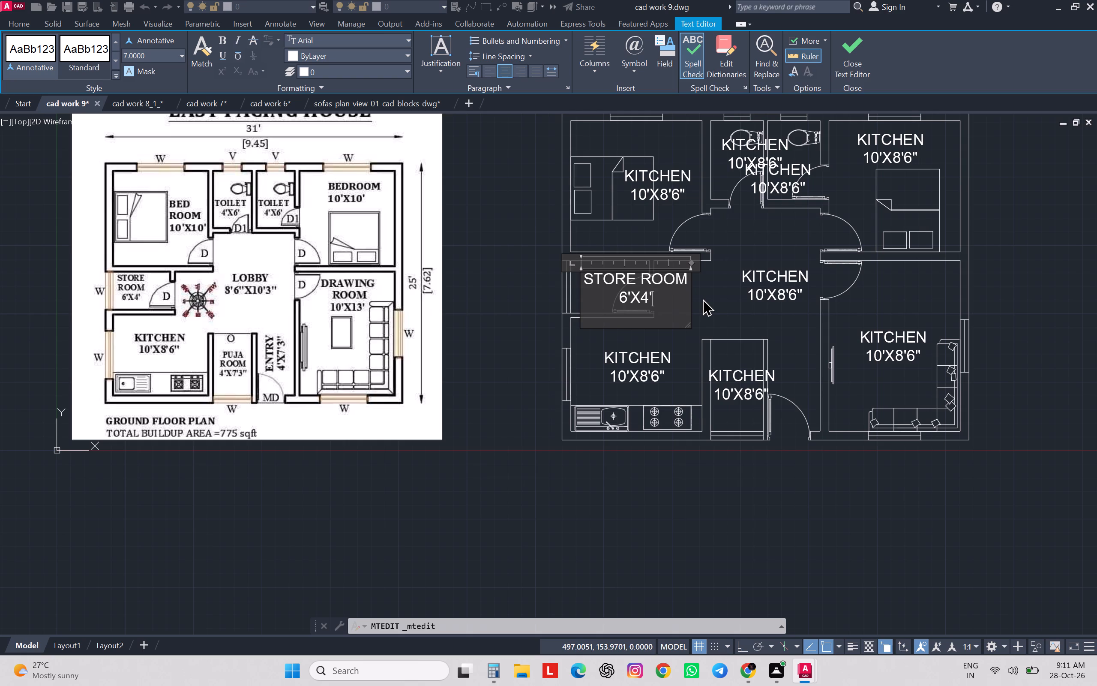
click(723, 303)
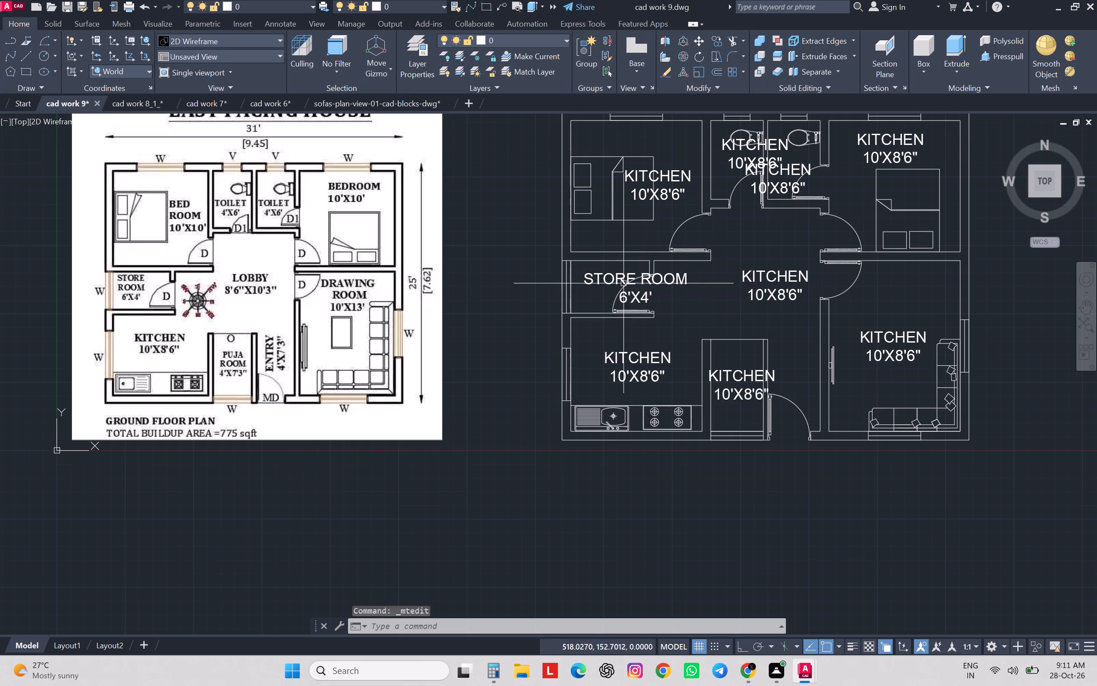
Set the store room label's text height to 7 and narrow its text box so STORE and ROOM wrap onto separate lines.
double_click(611, 279)
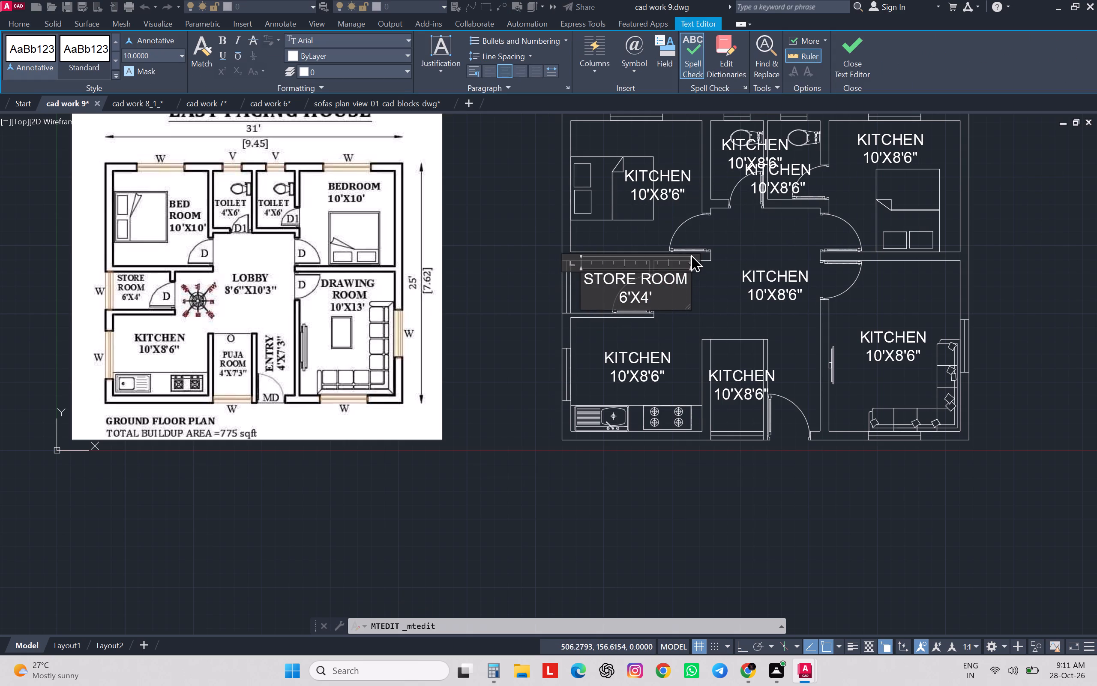
drag(693, 262, 663, 261)
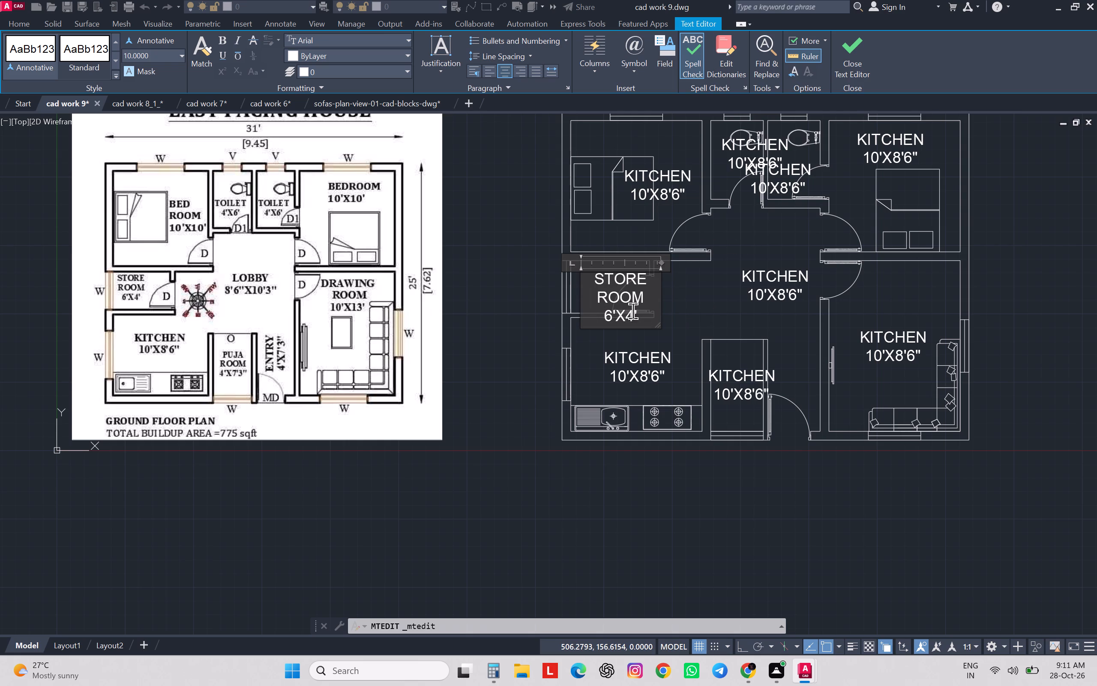
drag(594, 281, 659, 328)
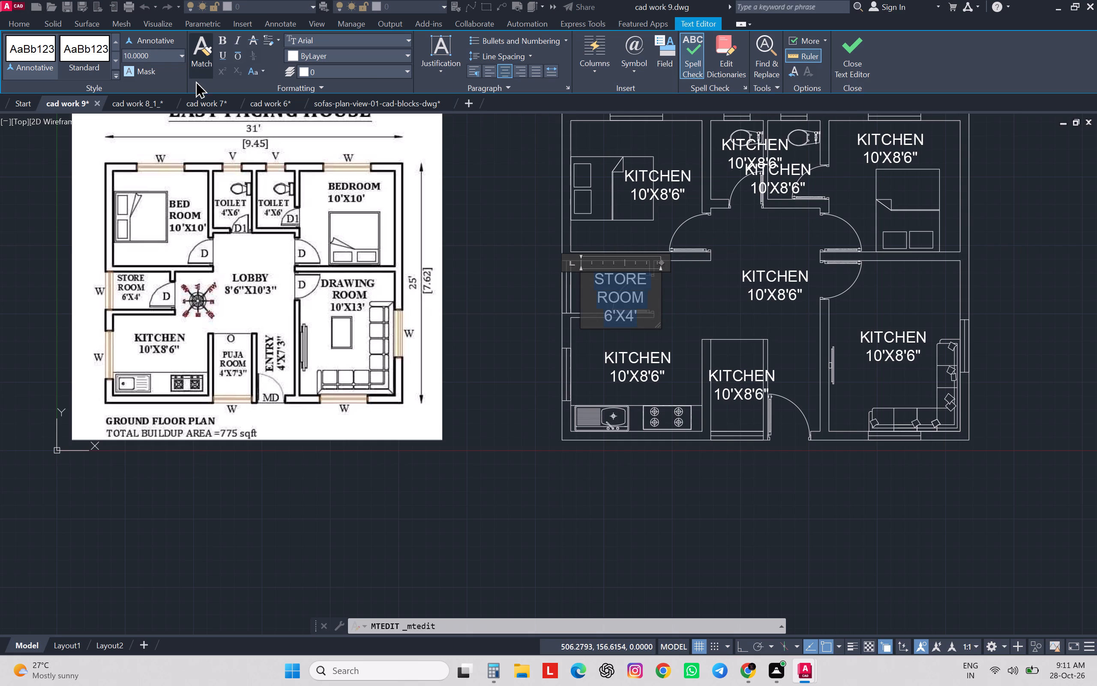
click(182, 60)
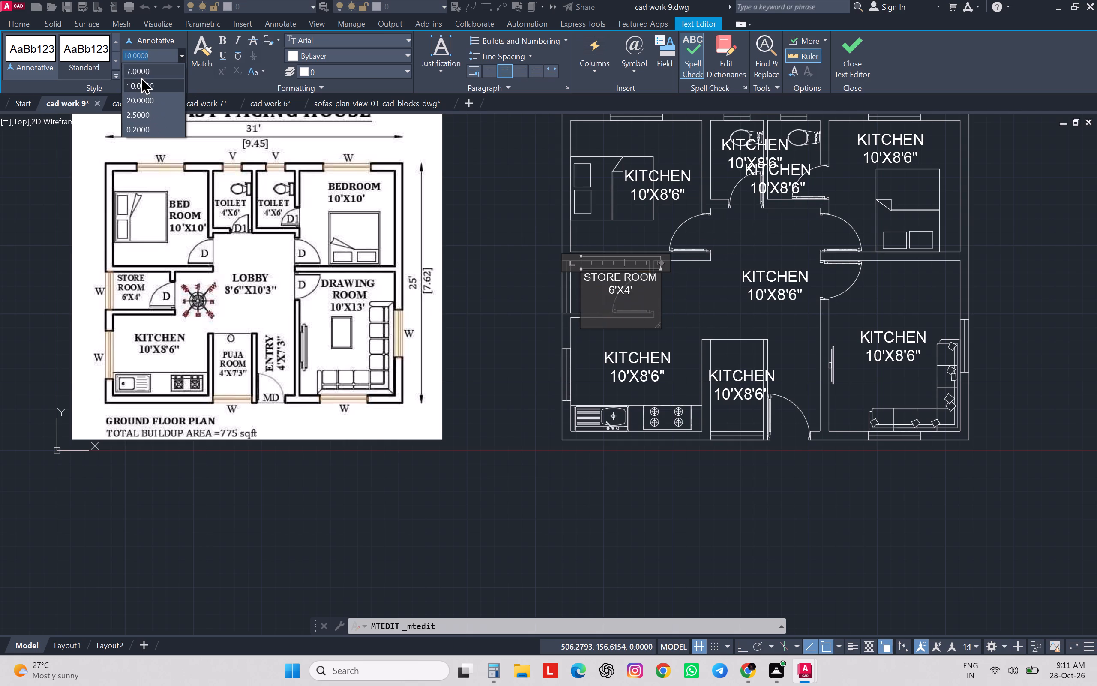
click(141, 76)
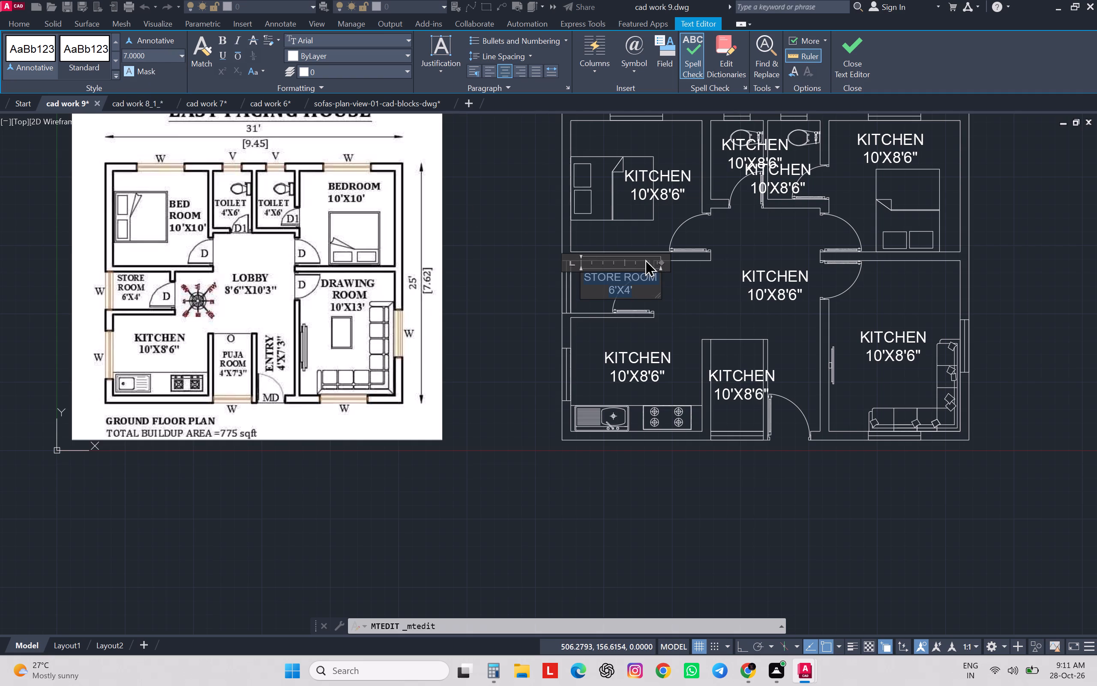
drag(664, 261, 644, 261)
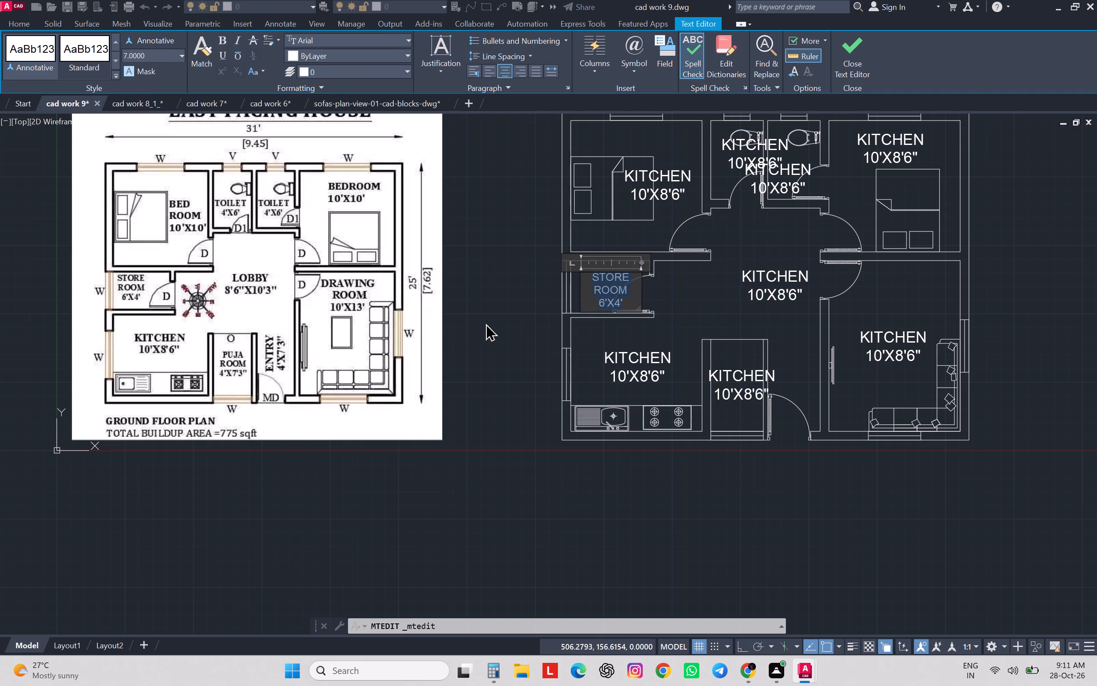
click(486, 323)
Move the store room label towards the room's outer window wall, clear of the door swing, and deselect it.
click(602, 277)
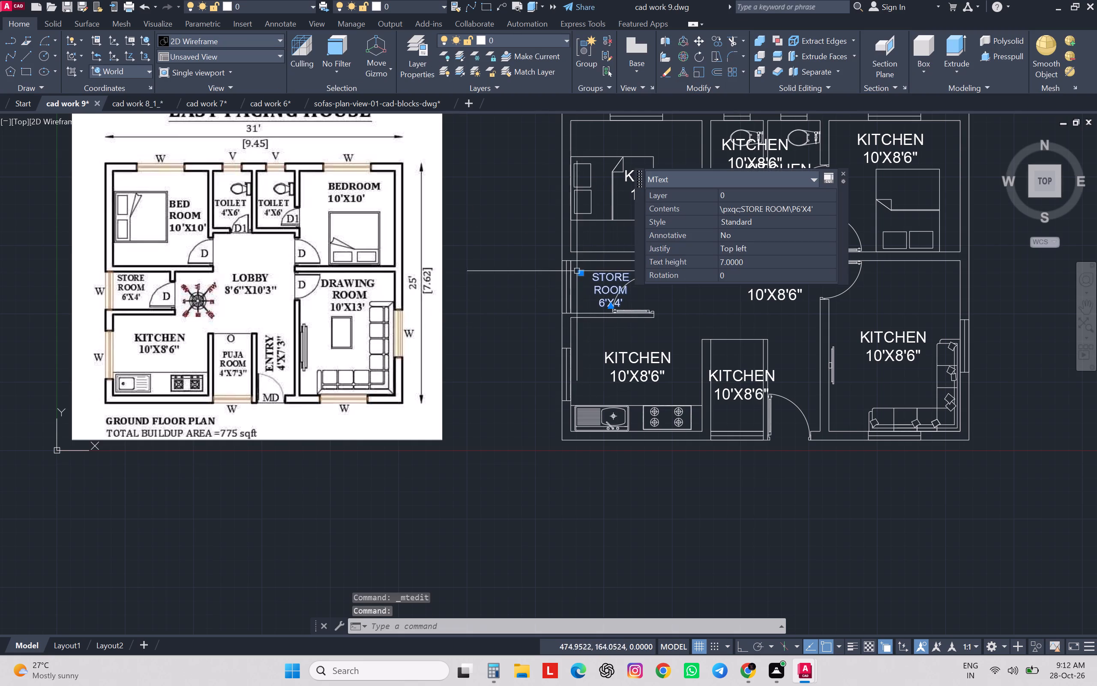
click(580, 272)
click(564, 268)
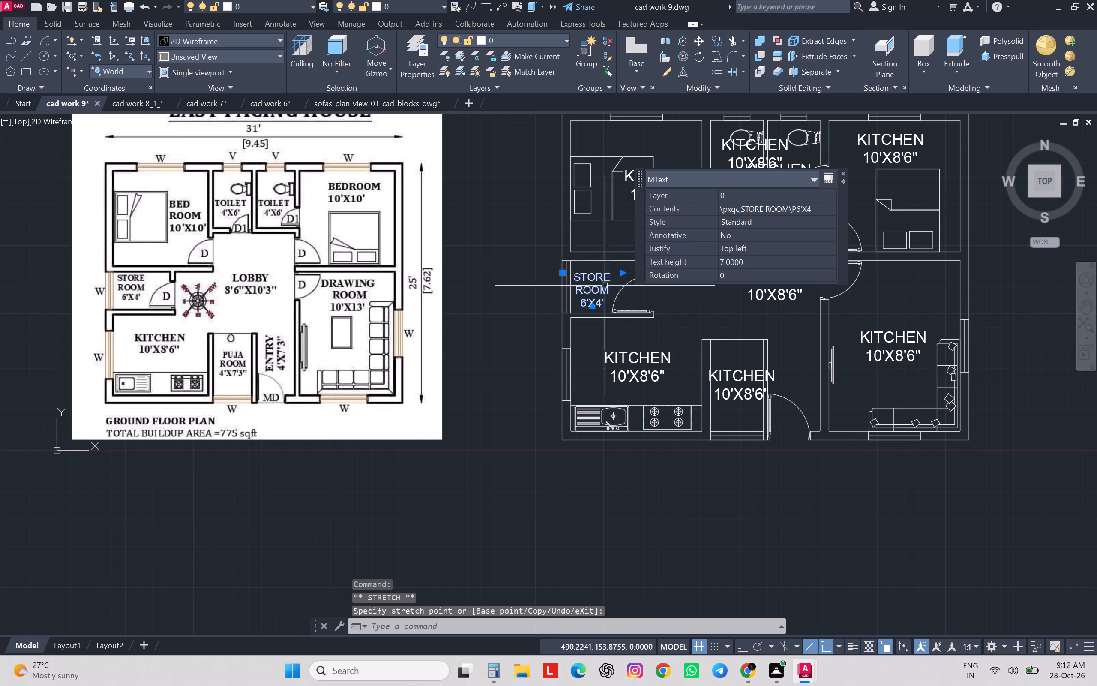
click(552, 340)
click(552, 334)
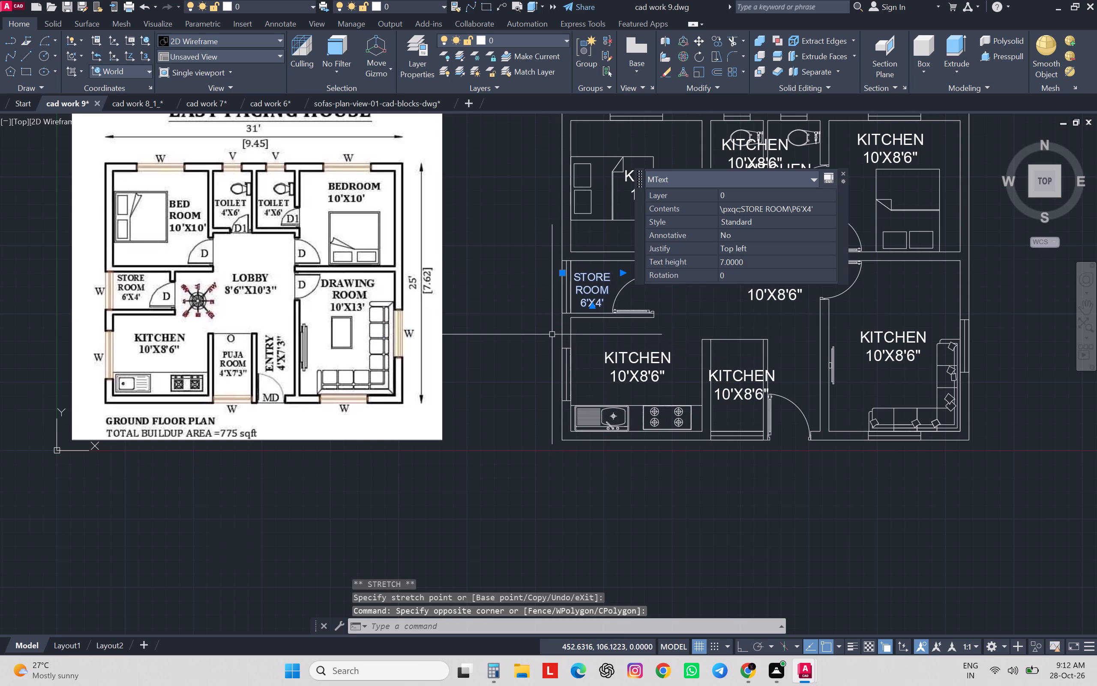
key(Escape)
key(Escape)
key(Escape)
key(Escape)
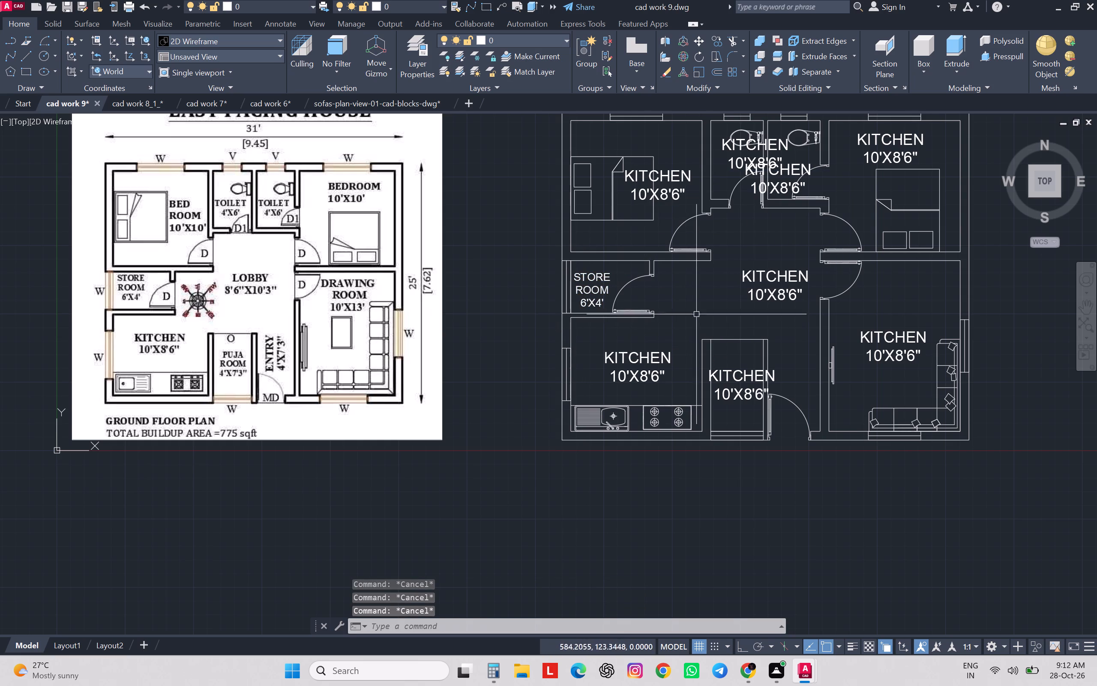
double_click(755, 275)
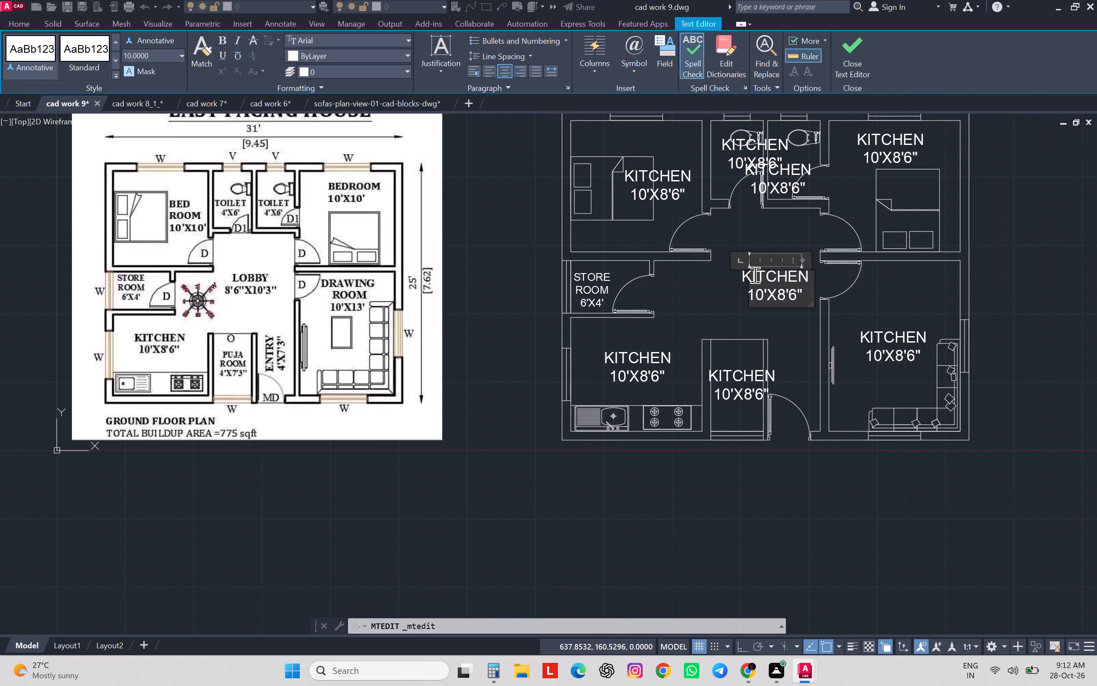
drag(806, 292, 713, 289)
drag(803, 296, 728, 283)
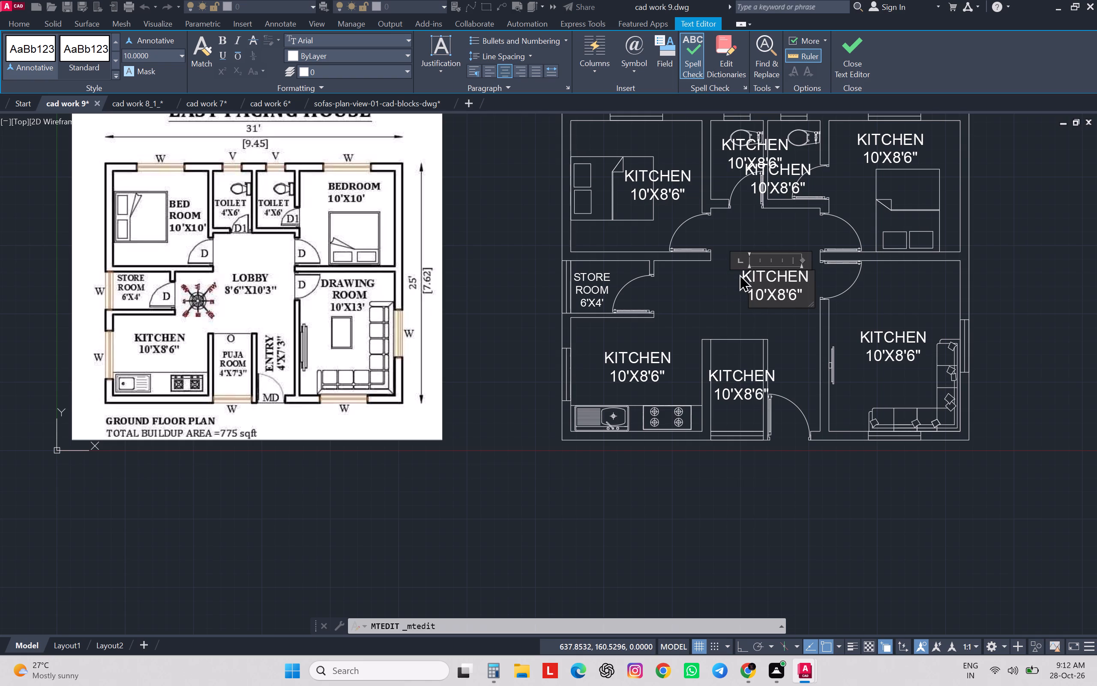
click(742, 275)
Replace the copied kitchen label in the lobby with LOBBY and 8'6"X10'3" on two lines and finish editing.
double_click(764, 277)
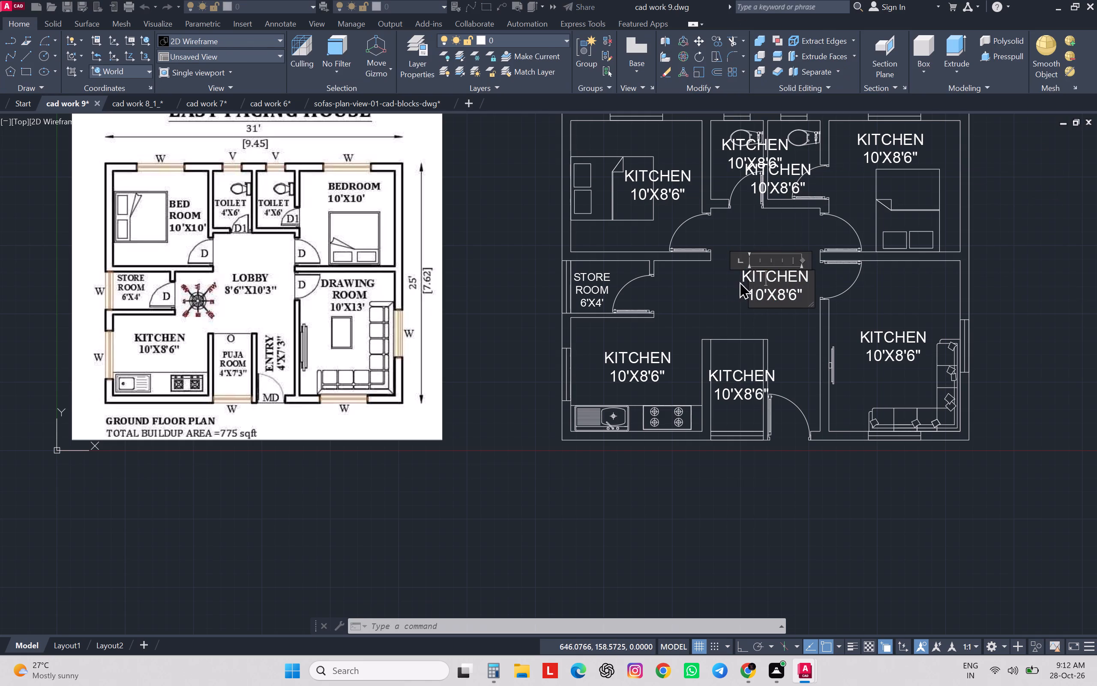
drag(746, 277, 808, 318)
text(LOBBY)
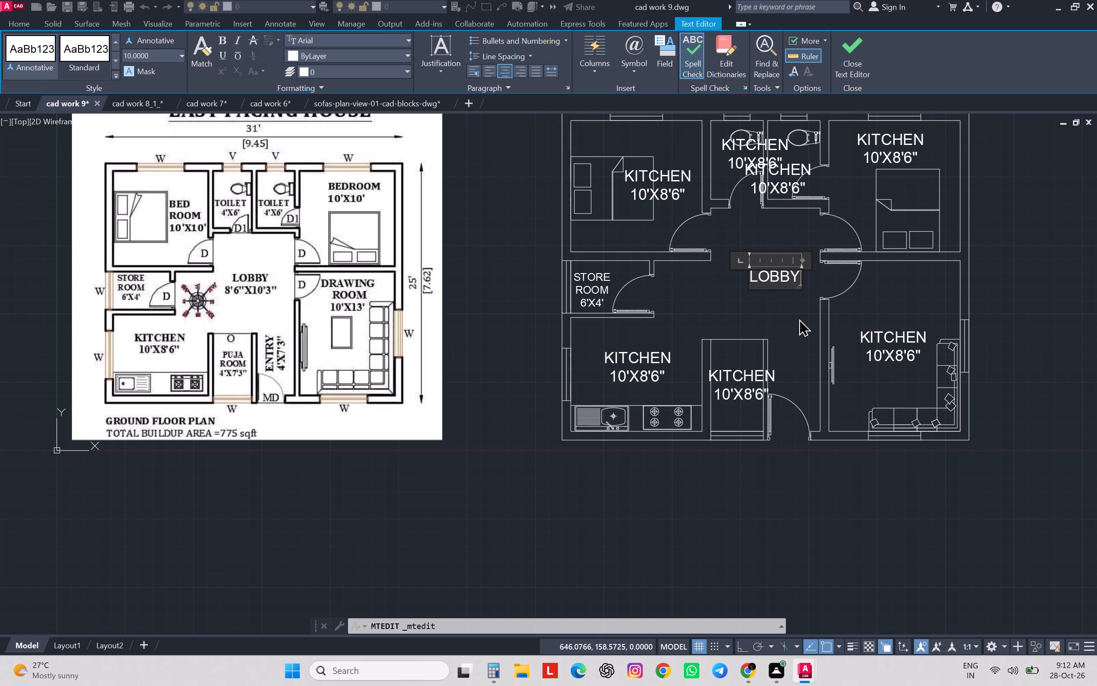
key(Return)
key(8)
key(apostrophe)
key(6)
key(shift+quotedbl)
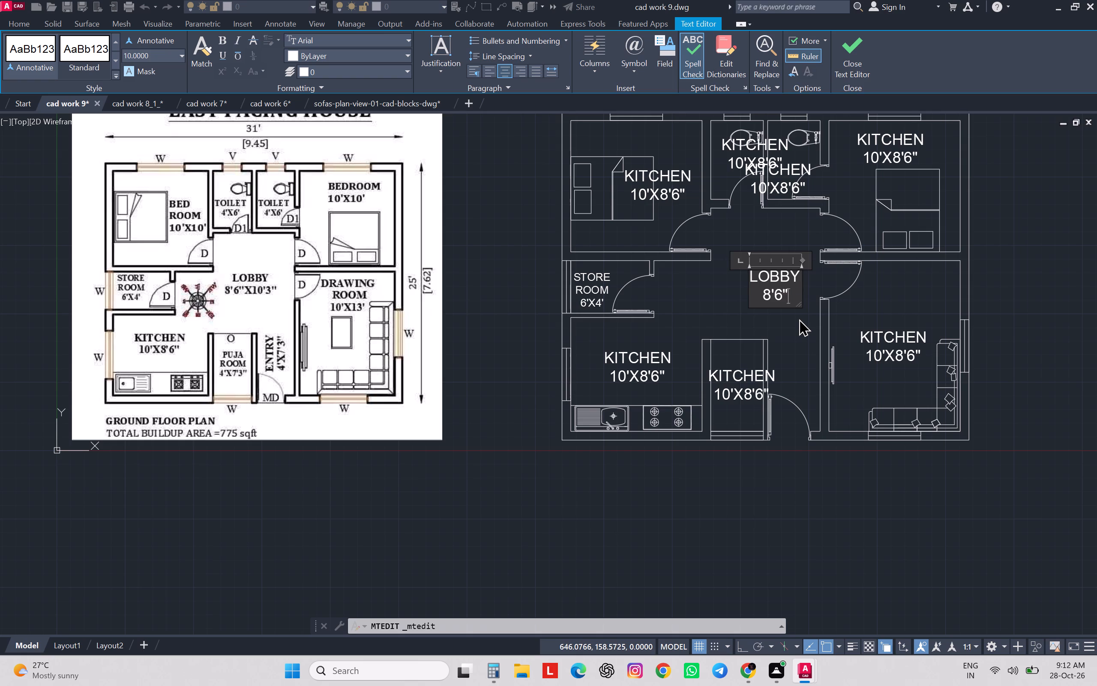
text(X10')
text(3")
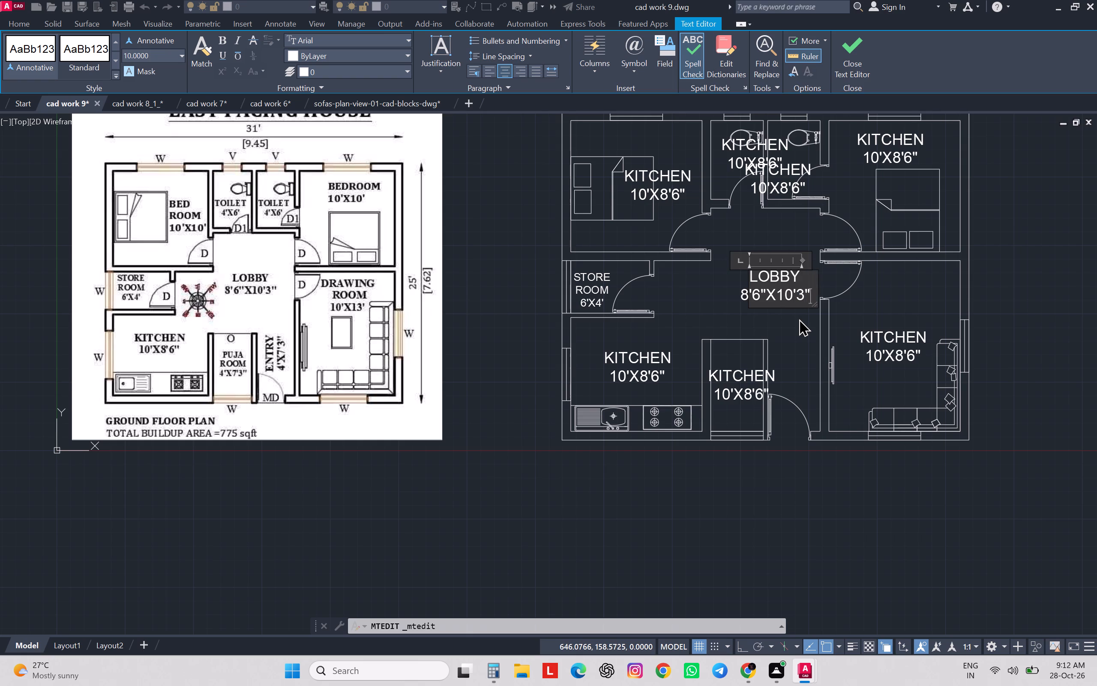
click(724, 326)
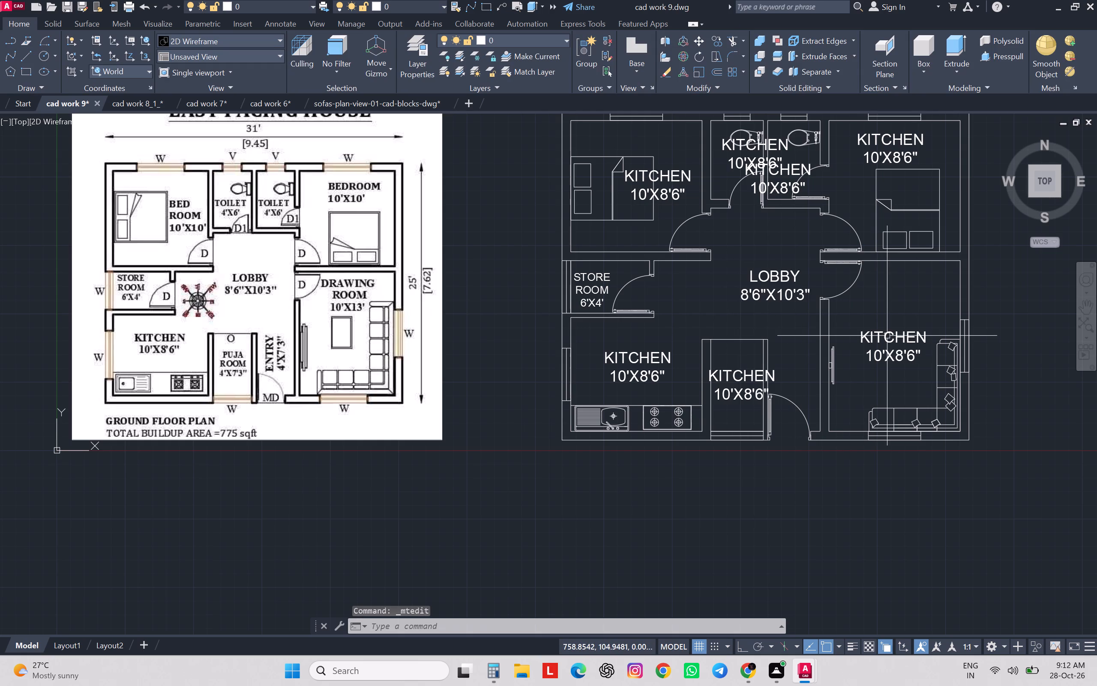
Replace the kitchen label in the room with the sofas with DRAWING ROOM and 10'X13' on a new line, leaving it deselected.
double_click(887, 336)
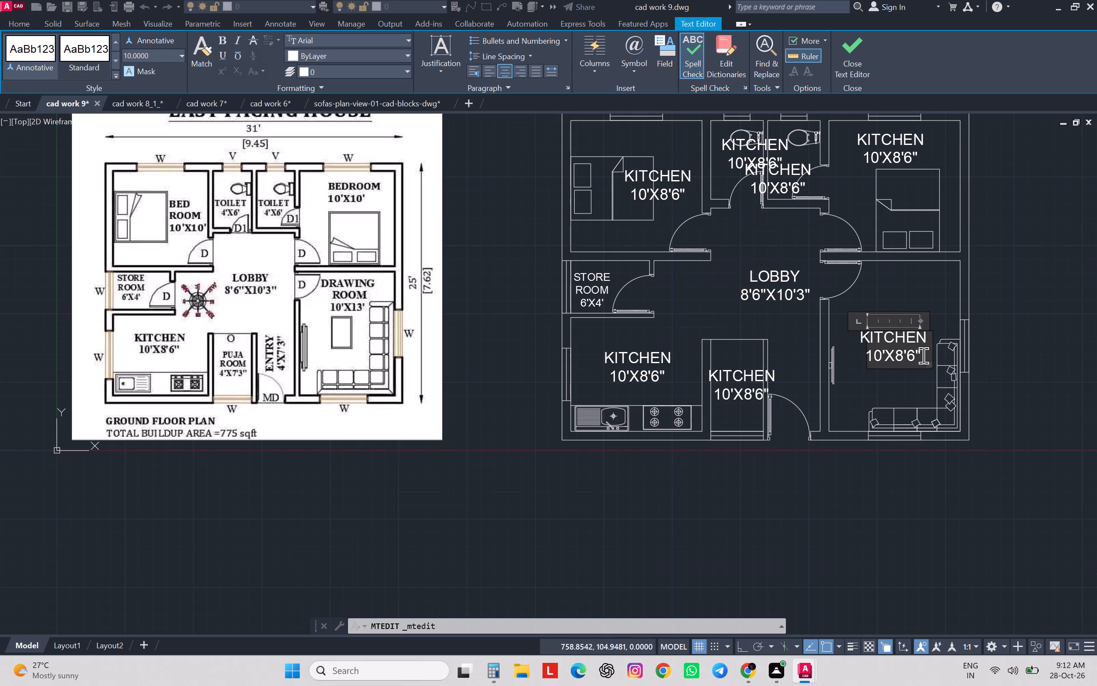
drag(923, 355, 842, 343)
drag(863, 340, 924, 345)
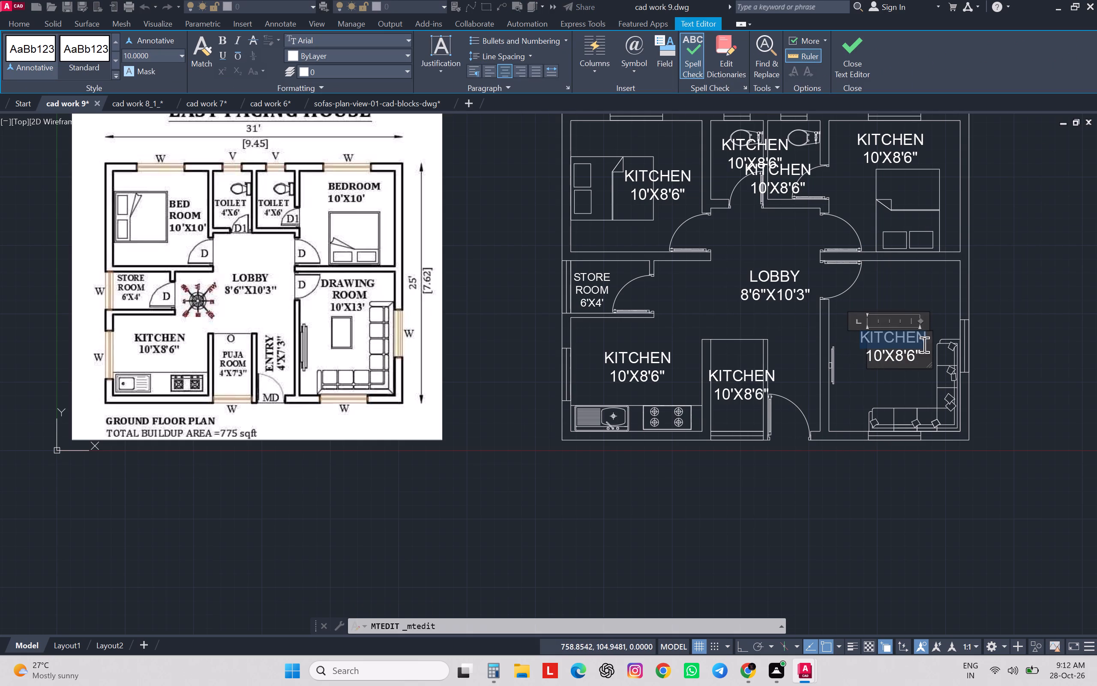
drag(924, 345, 929, 371)
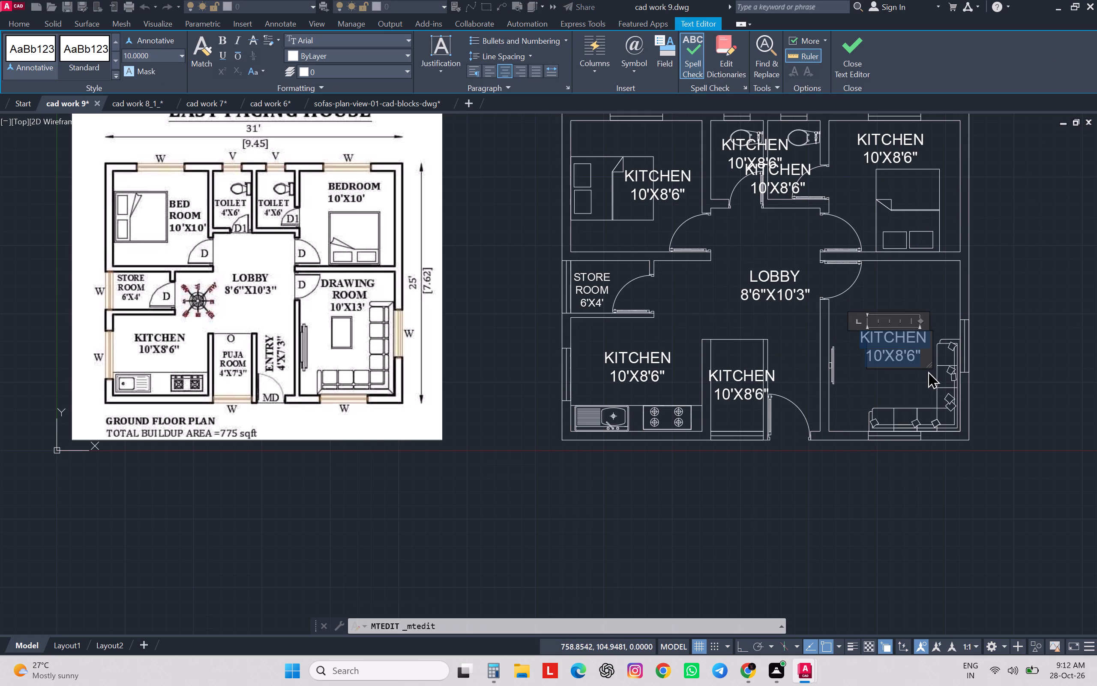
text(DRAW)
text(ING ROOM)
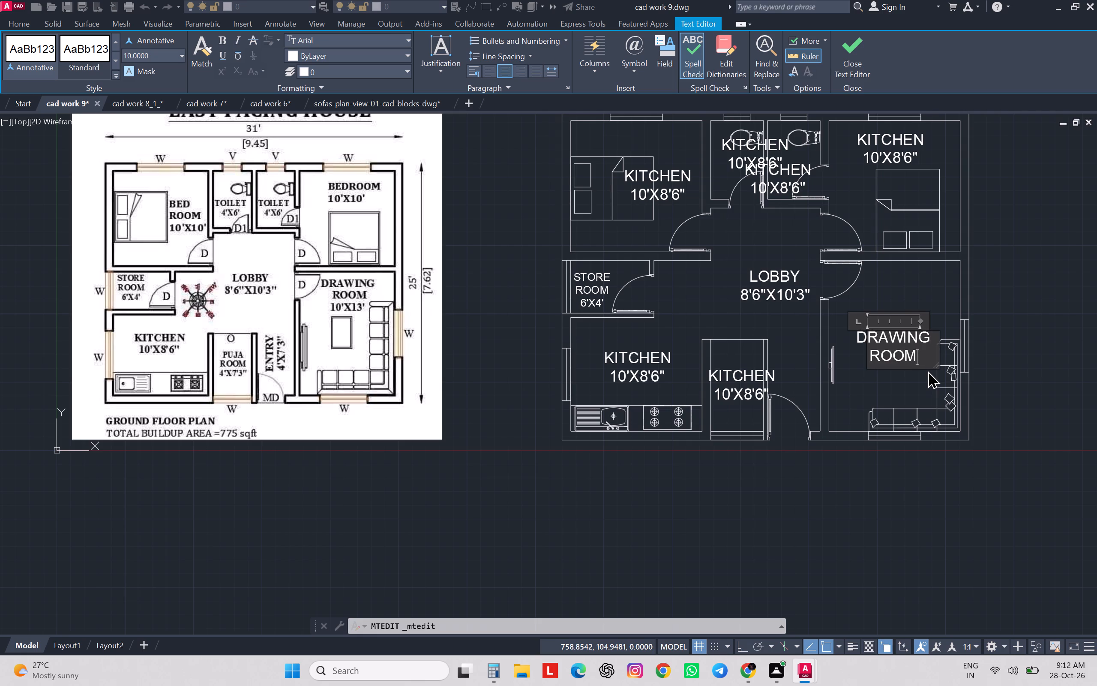
key(Return)
text(10'X)
text(13)
key(apostrophe)
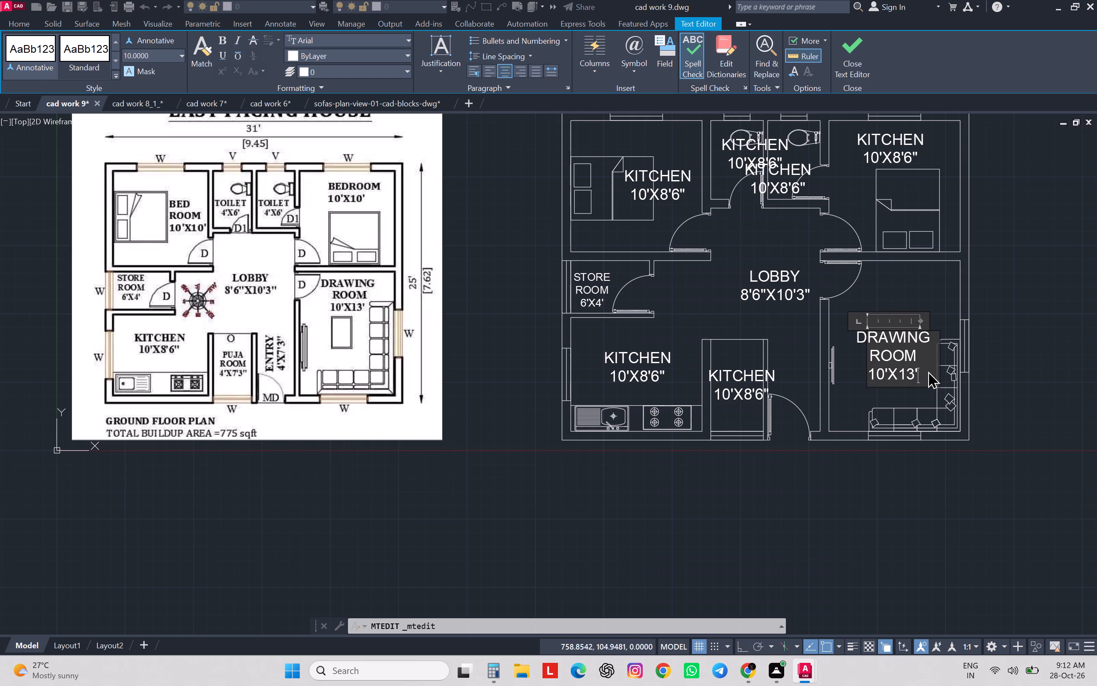
click(947, 303)
click(869, 335)
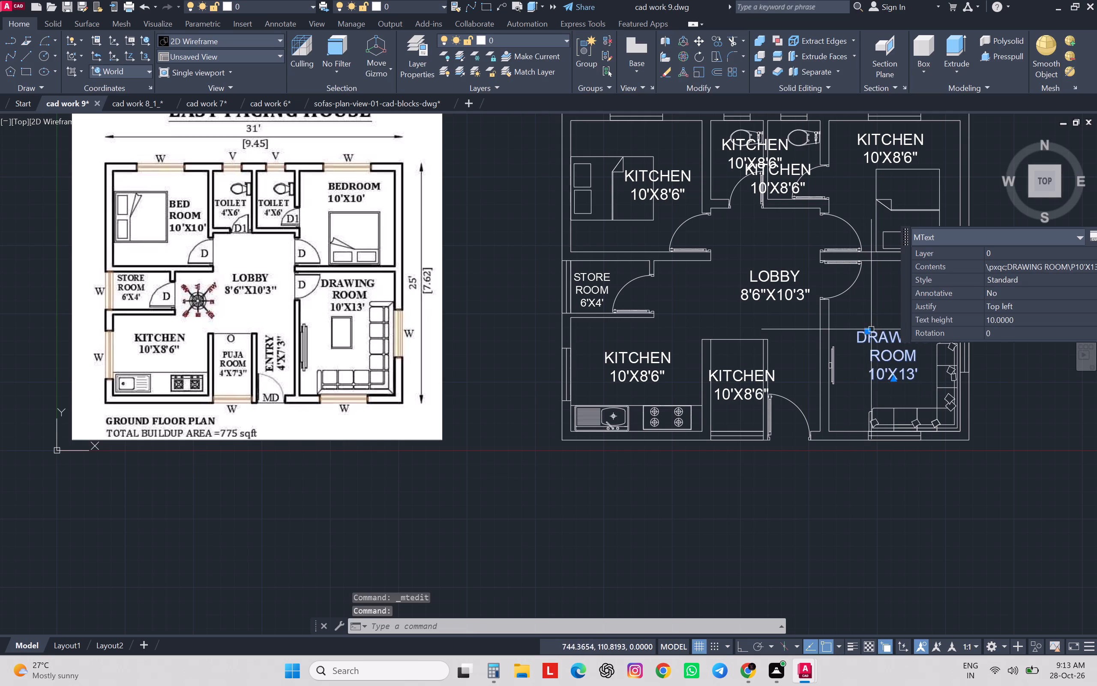
key(Escape)
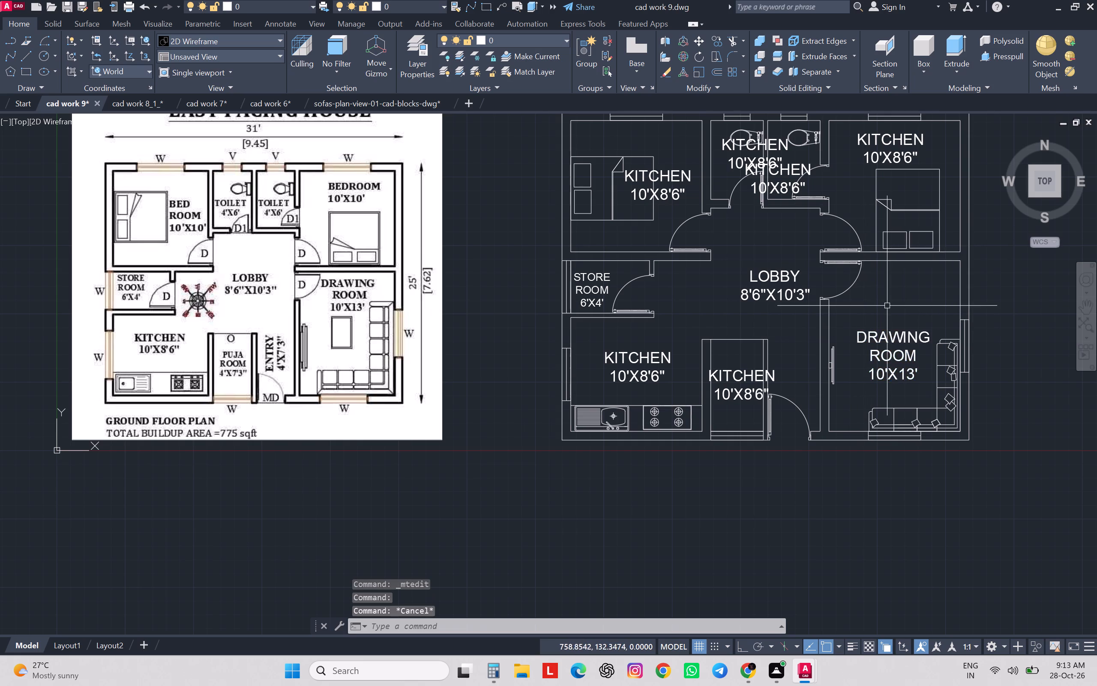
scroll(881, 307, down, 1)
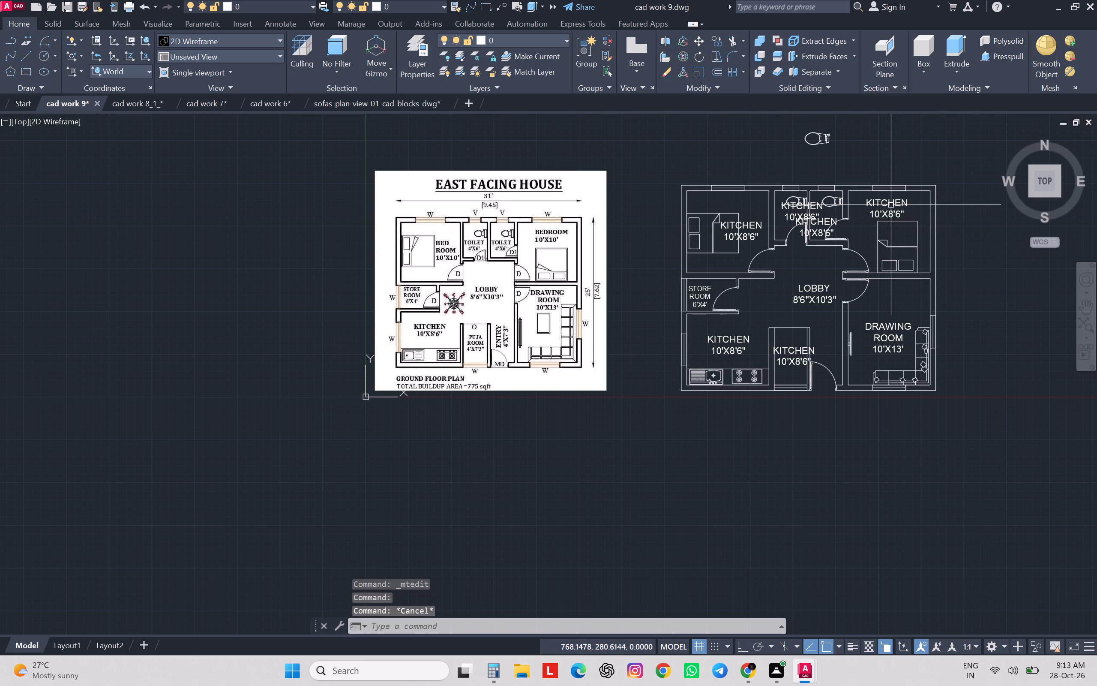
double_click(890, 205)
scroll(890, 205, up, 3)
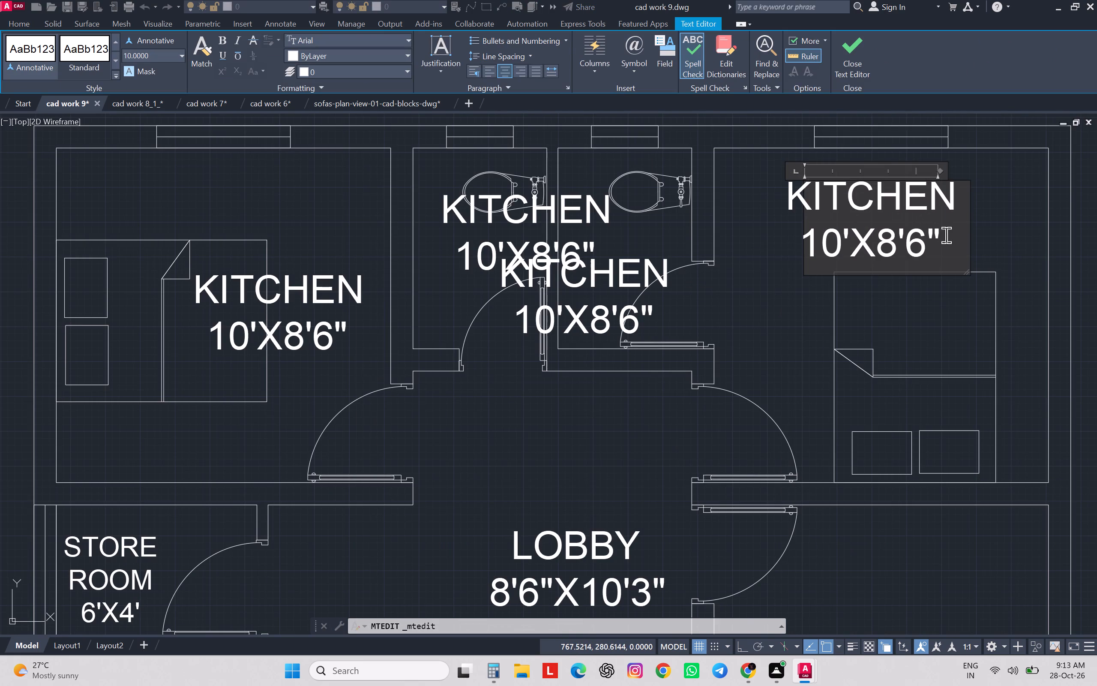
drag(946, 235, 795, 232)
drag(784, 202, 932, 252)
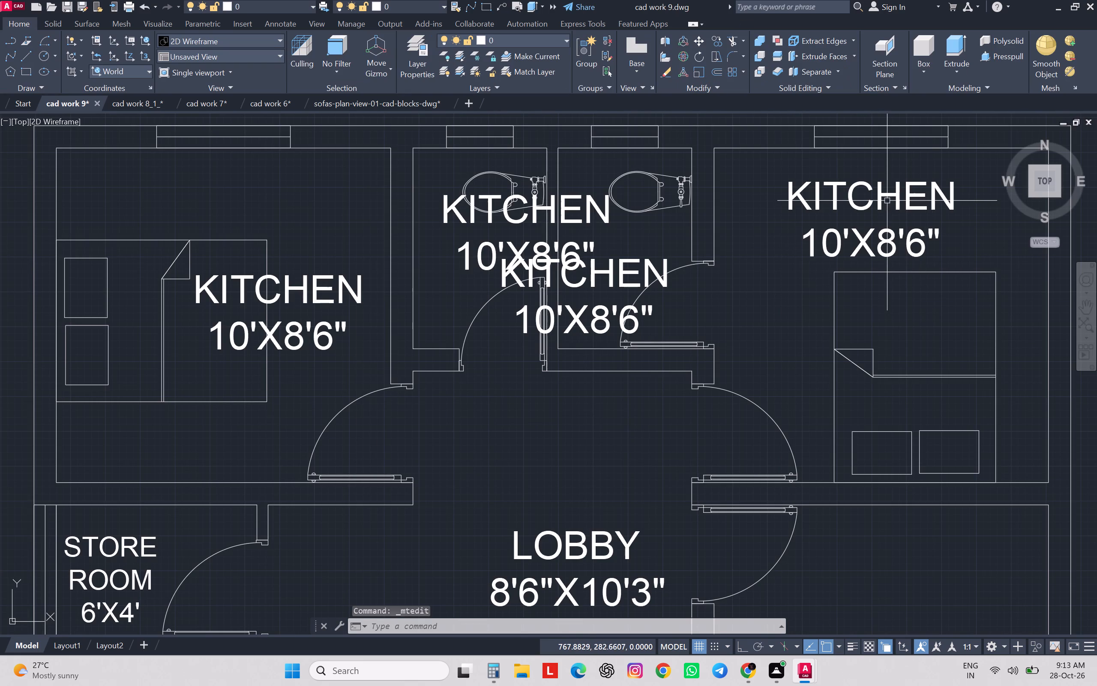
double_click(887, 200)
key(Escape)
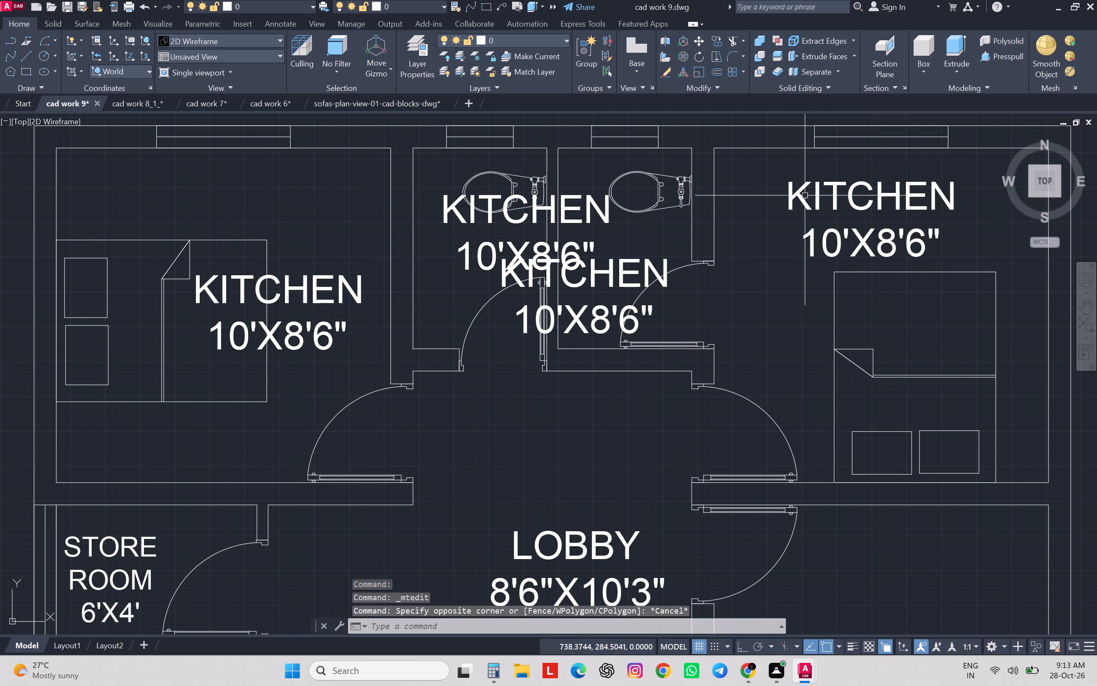
Replace the kitchen label in the bedroom above the drawing room with BEDROOM and 10'X10' on two lines and finish editing.
double_click(805, 195)
drag(790, 196, 853, 226)
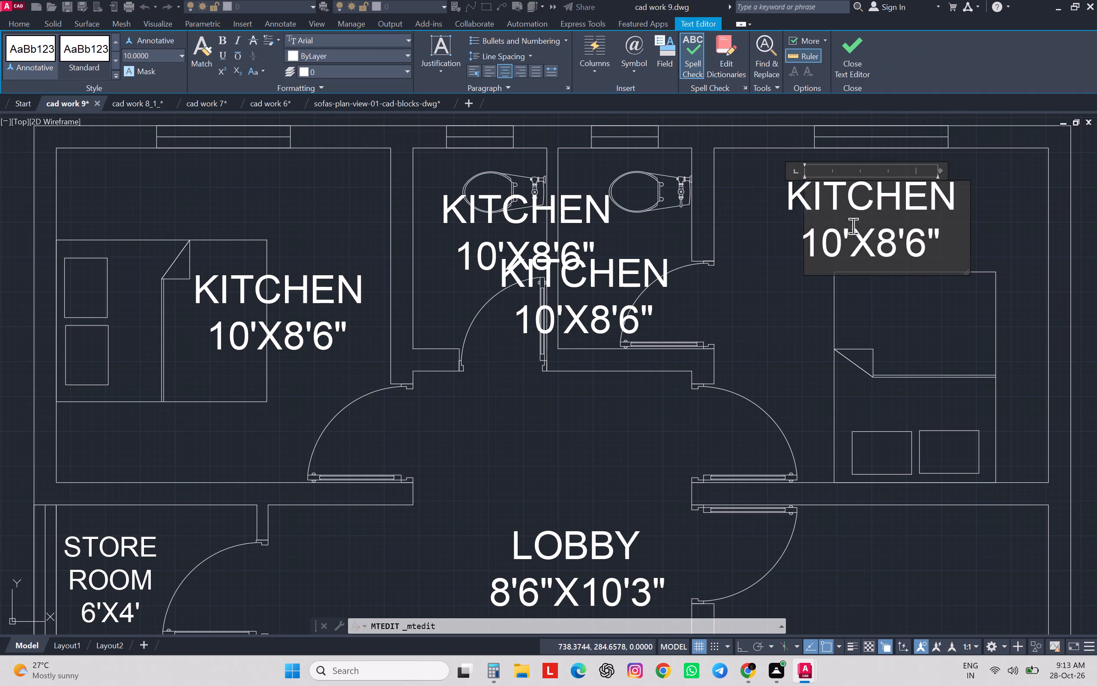
drag(853, 226, 942, 255)
scroll(938, 257, down, 2)
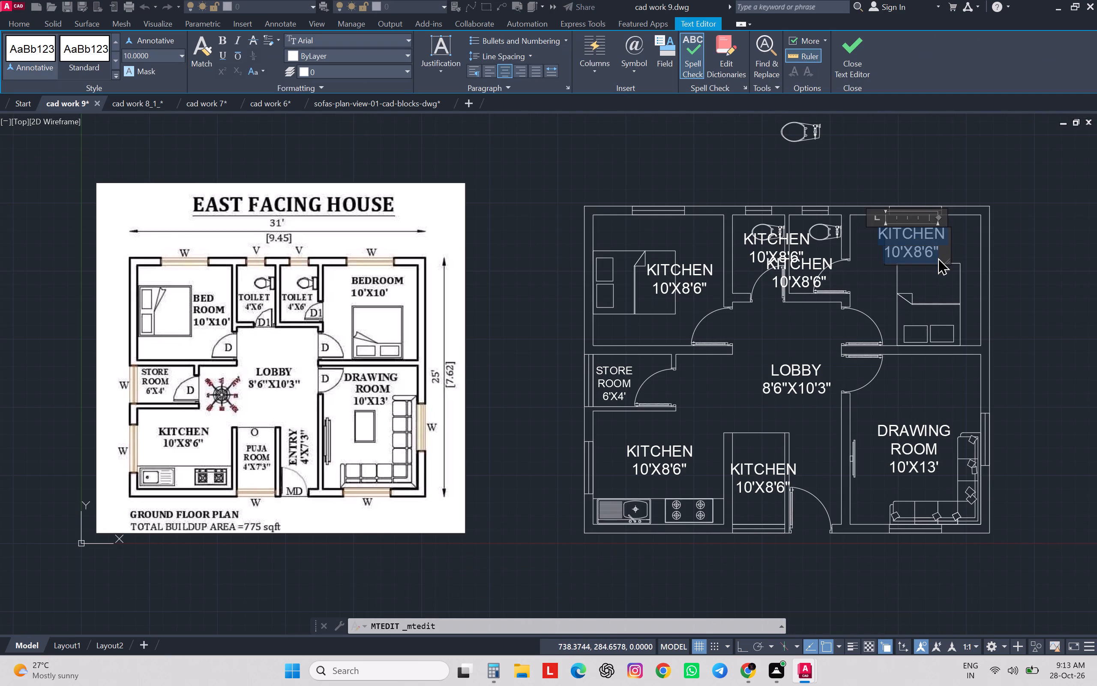
text(BEDROO)
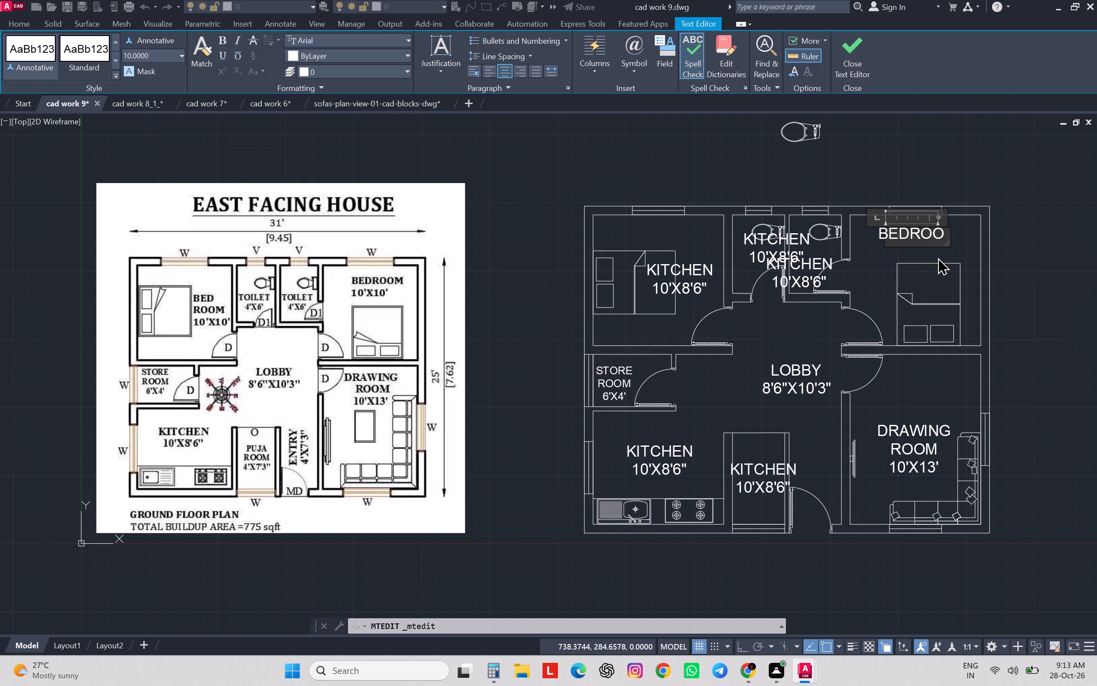
key(m)
key(Return)
text(10)
text('X10)
key(apostrophe)
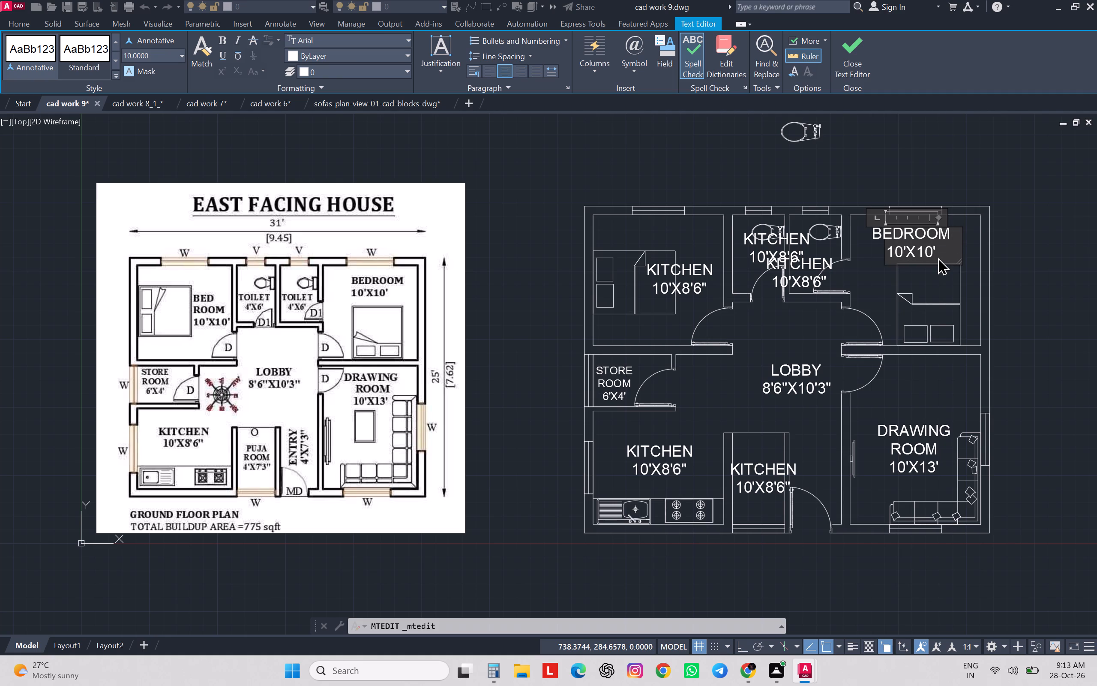
click(1022, 287)
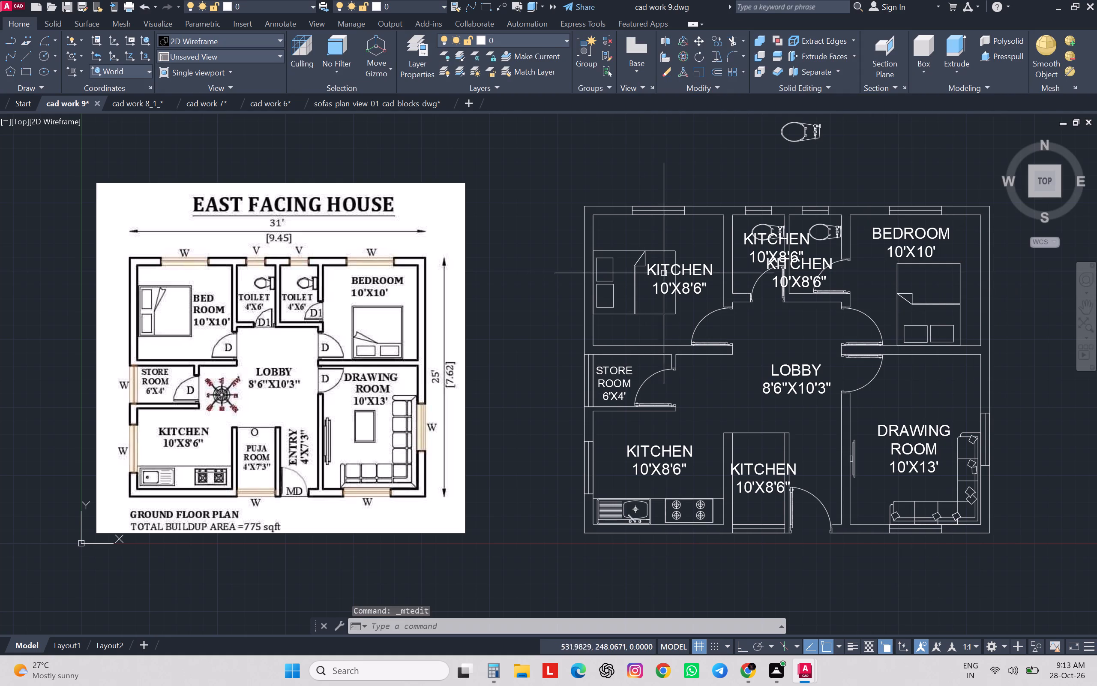
Delete the copied kitchen label beside the bed in the bedroom above the store room.
click(691, 269)
key(Delete)
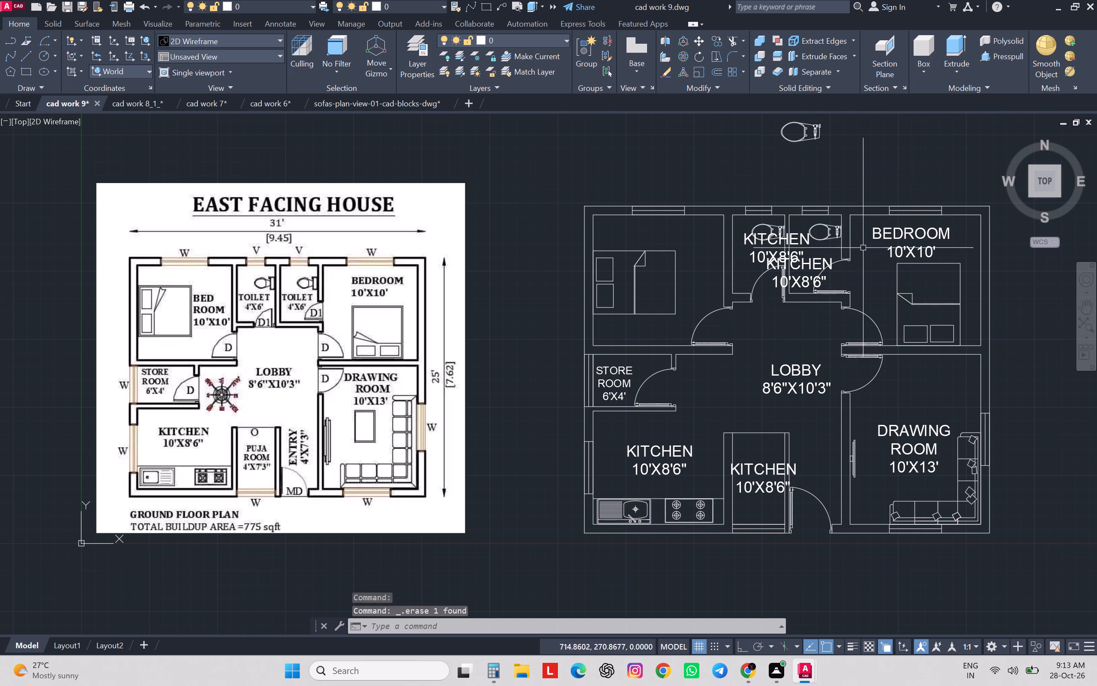
Copy the BEDROOM 10'X10' label into the bedroom above the store room, over the foot of its bed, and end the command.
click(887, 236)
click(888, 228)
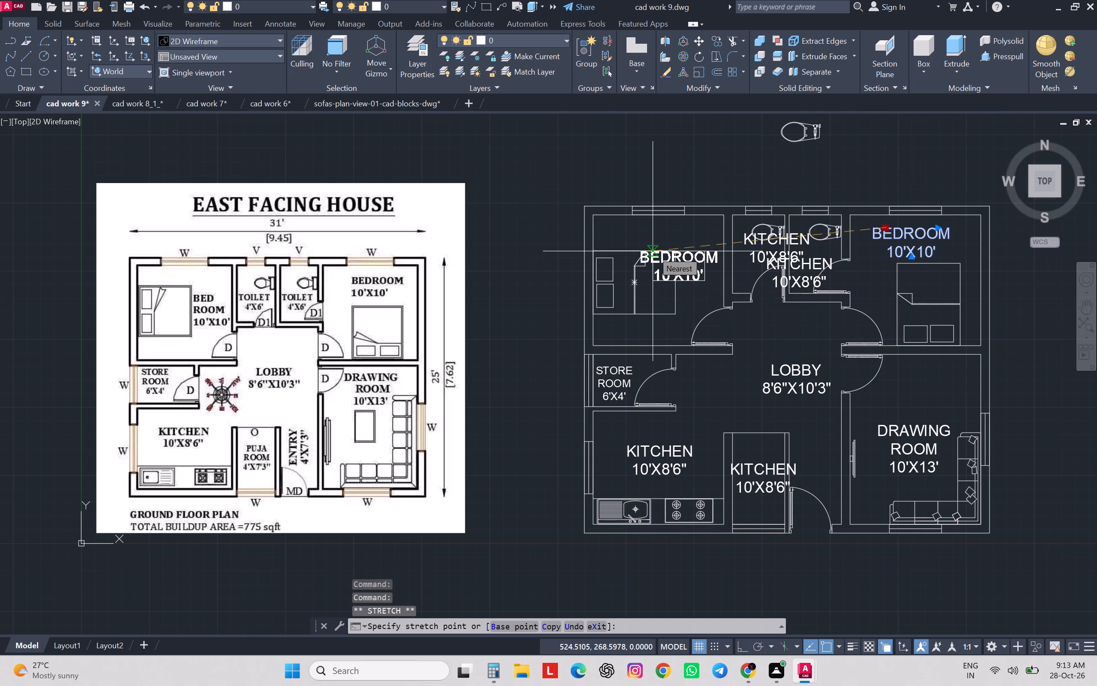
key(Escape)
text(CO)
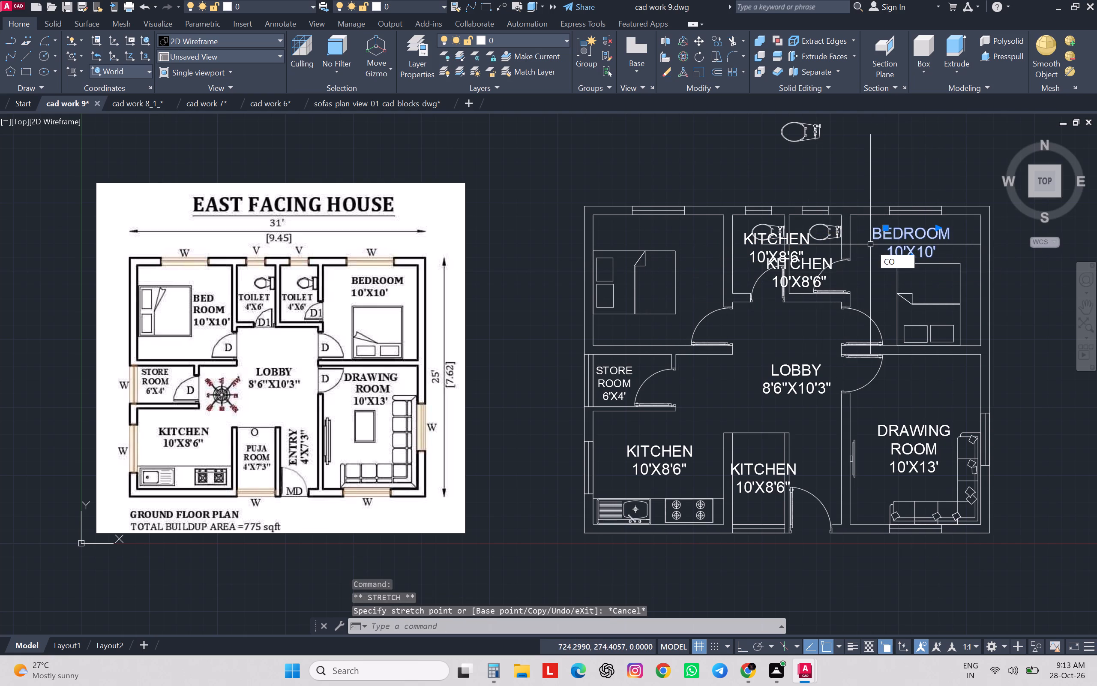
key(Return)
click(912, 233)
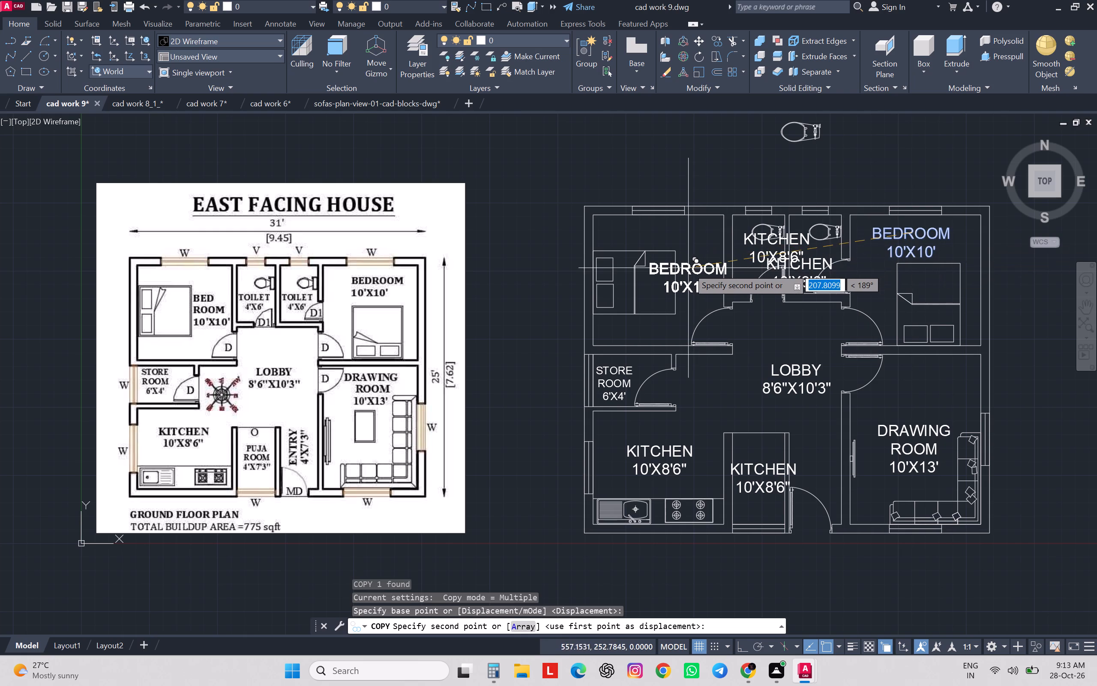
click(679, 277)
key(Escape)
key(Escape)
key(Escape)
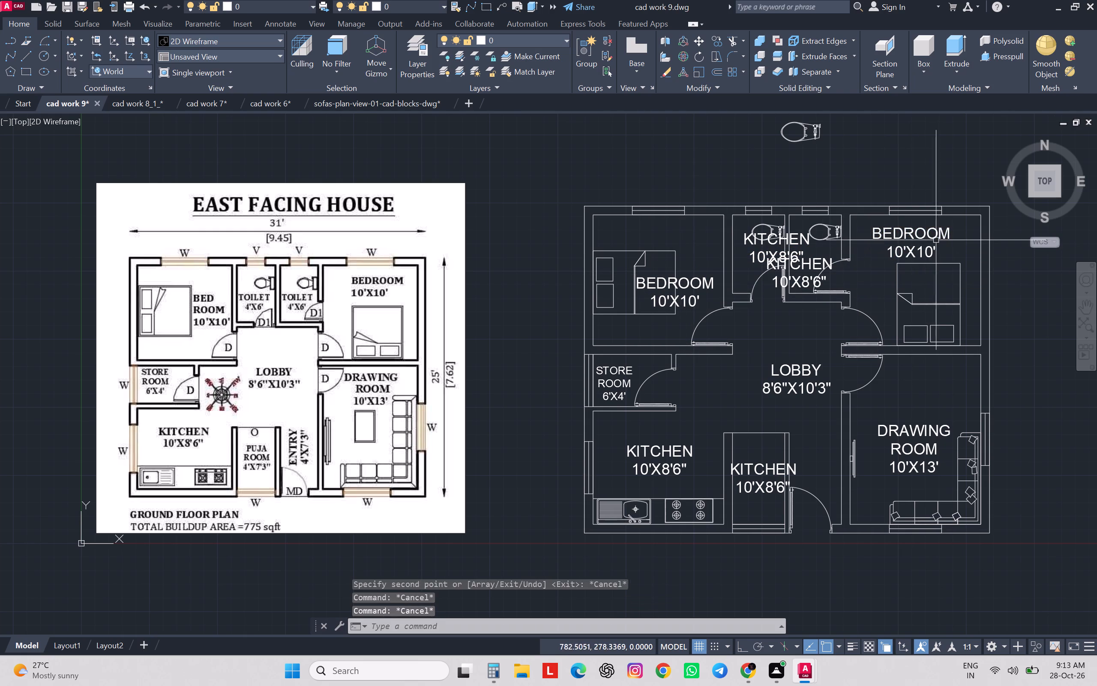
key(Escape)
Set the text height of the copied kitchen label in the toilet beside the bedroom above the store room to 7.
double_click(748, 242)
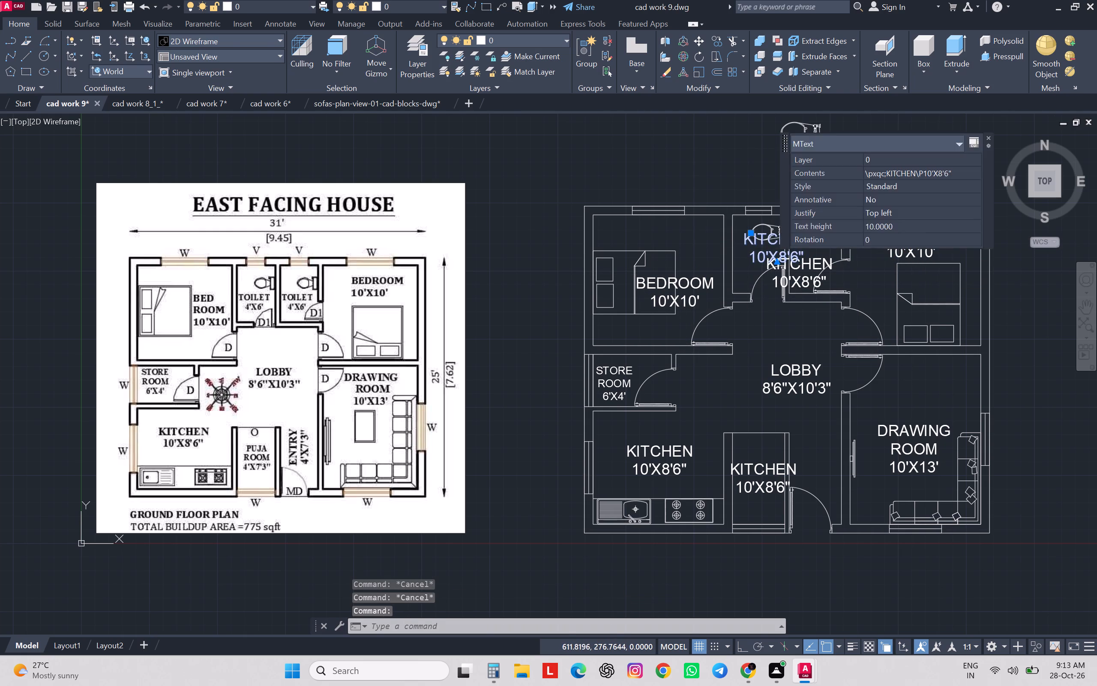
drag(806, 255, 743, 240)
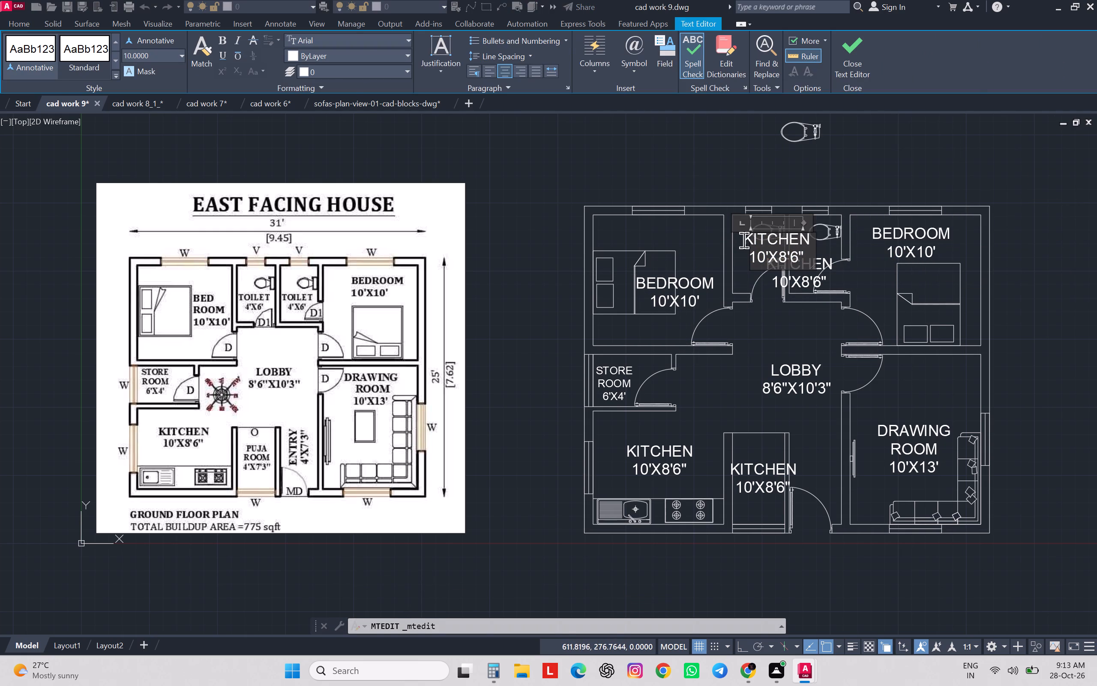
drag(743, 241, 781, 247)
double_click(751, 242)
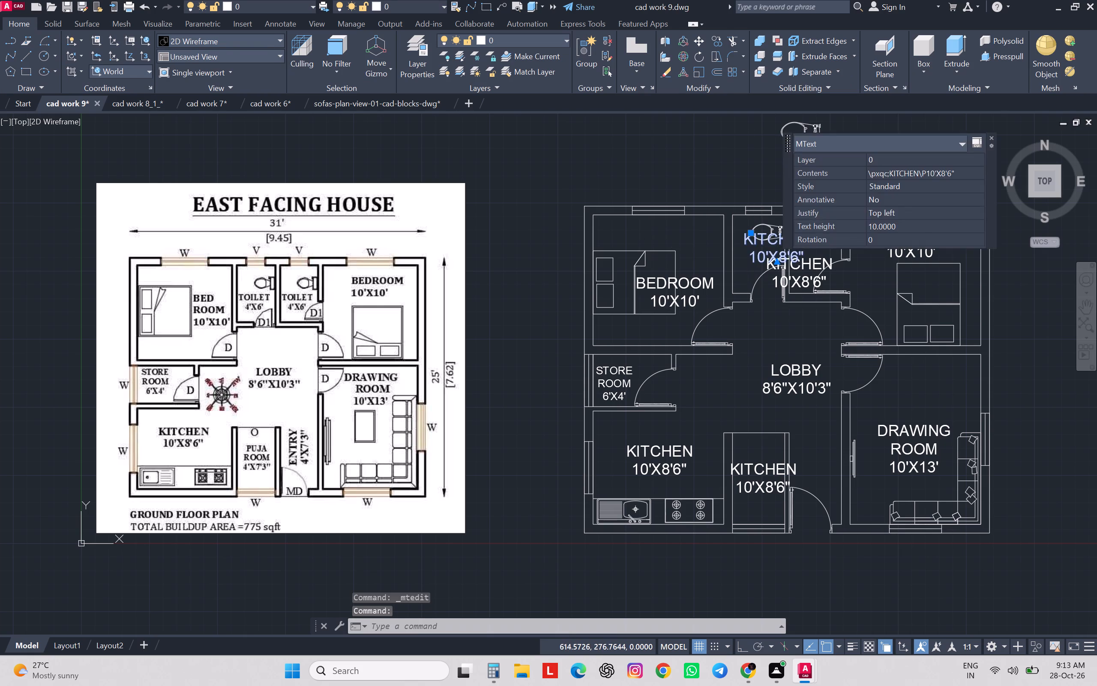
drag(748, 241, 752, 242)
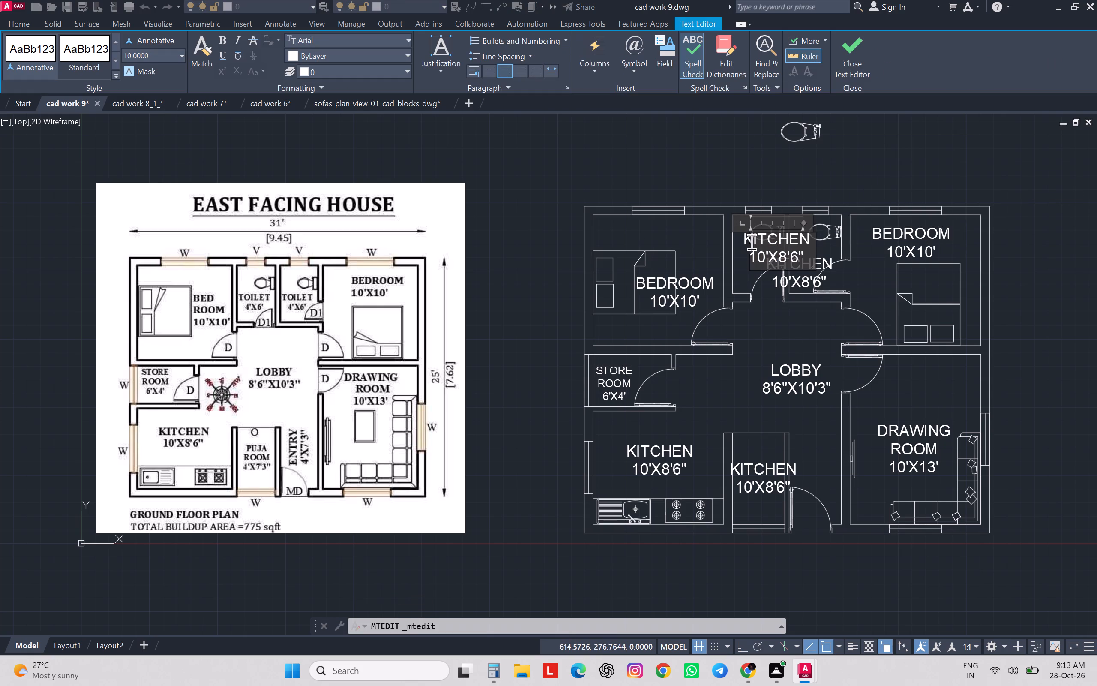
drag(752, 242, 803, 269)
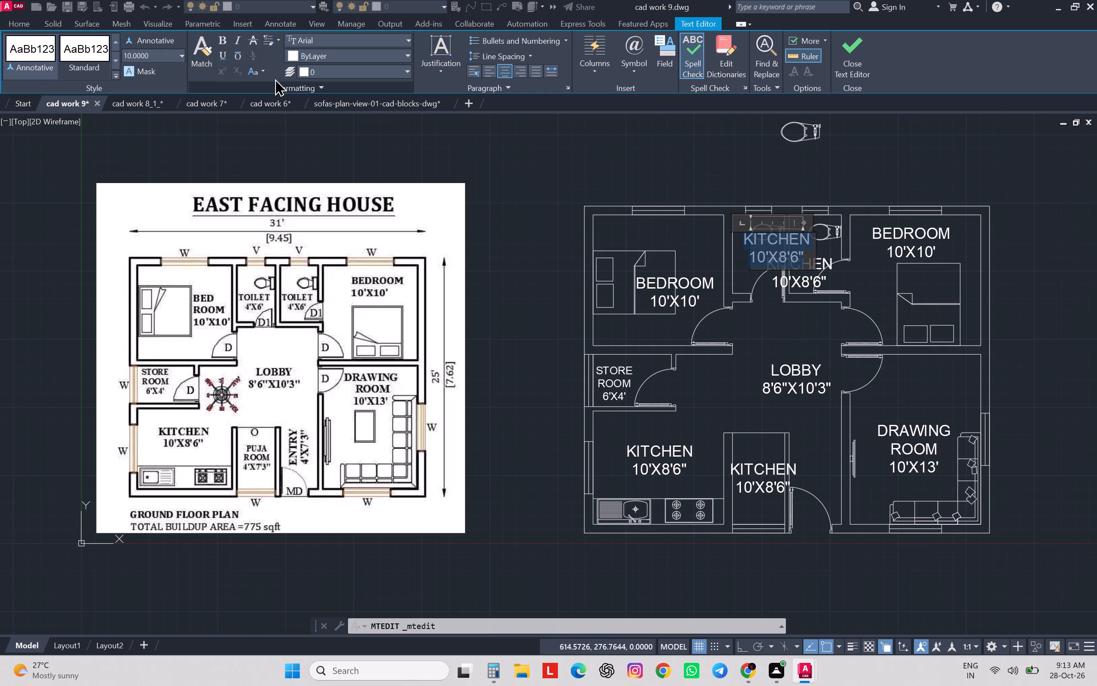
click(180, 59)
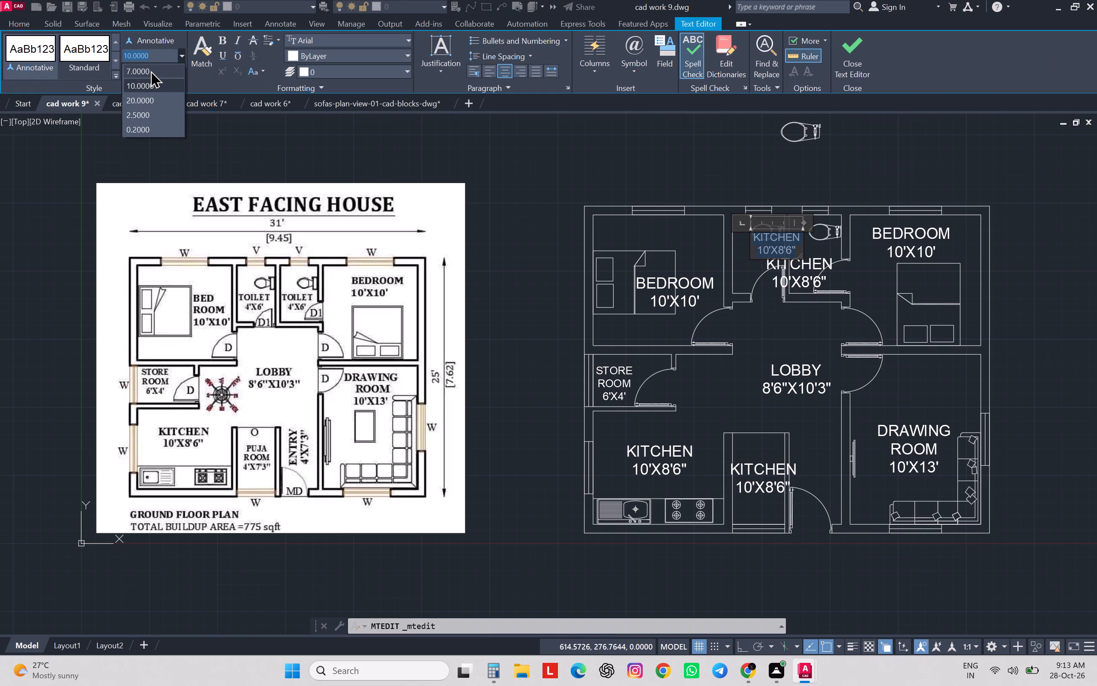
click(150, 70)
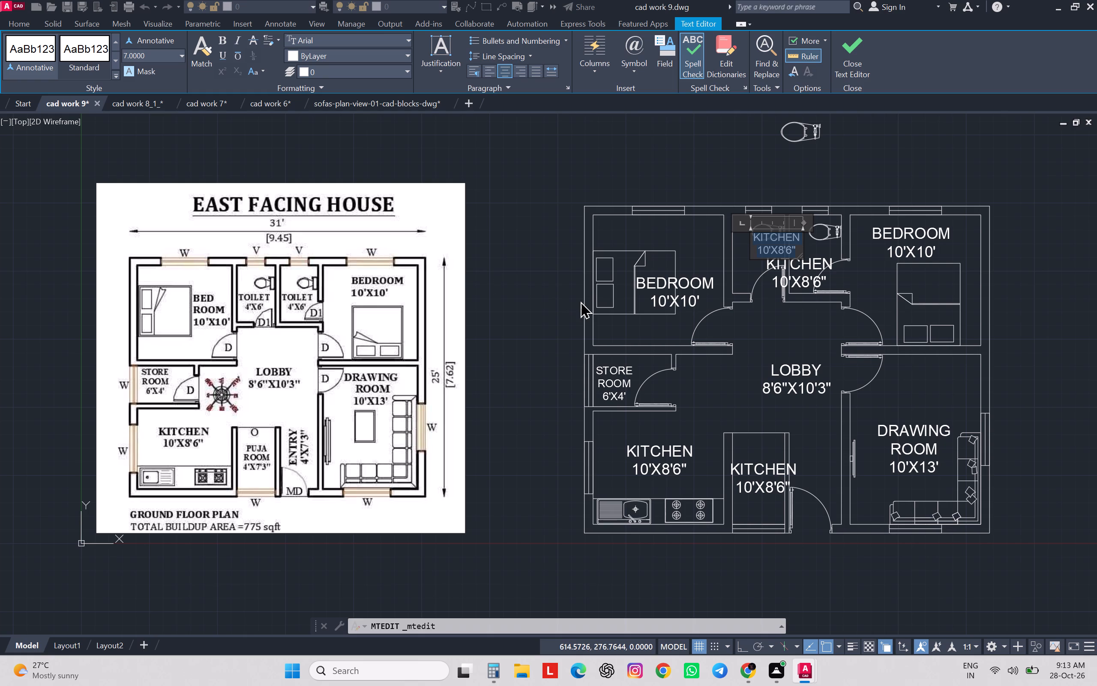
Replace that label's text with TOILET and 4'X6' on two lines and finish editing.
text(TOILET)
key(Return)
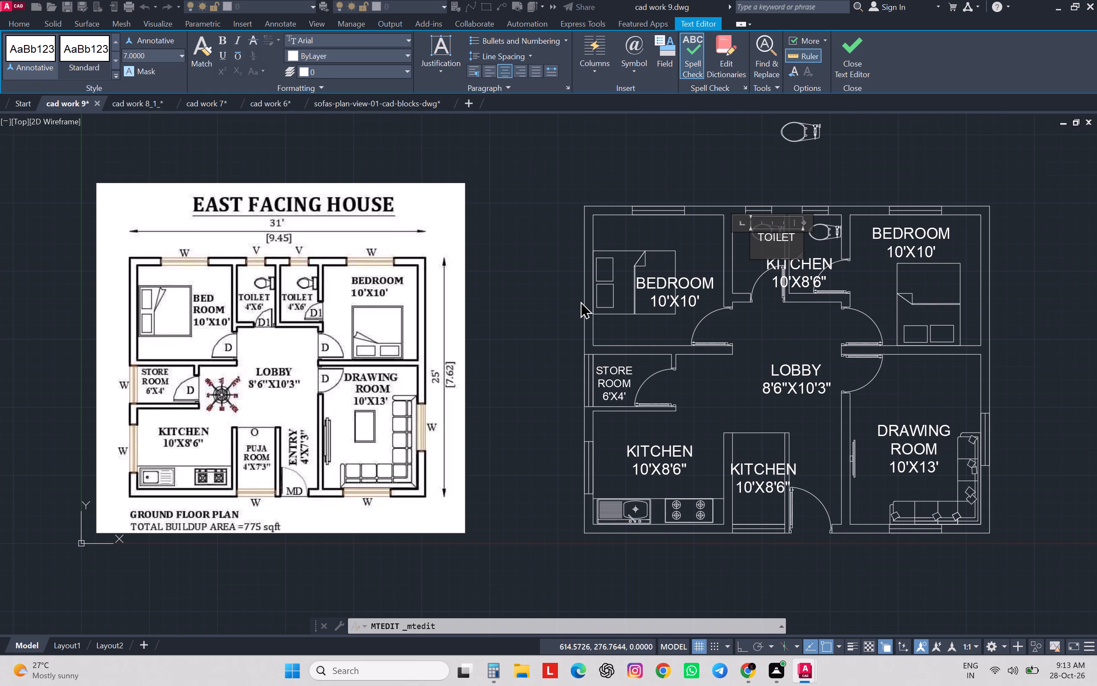
text(45)
key(apostrophe)
key(BackSpace)
key(BackSpace)
key(apostrophe)
key(x)
key(6)
key(apostrophe)
click(683, 173)
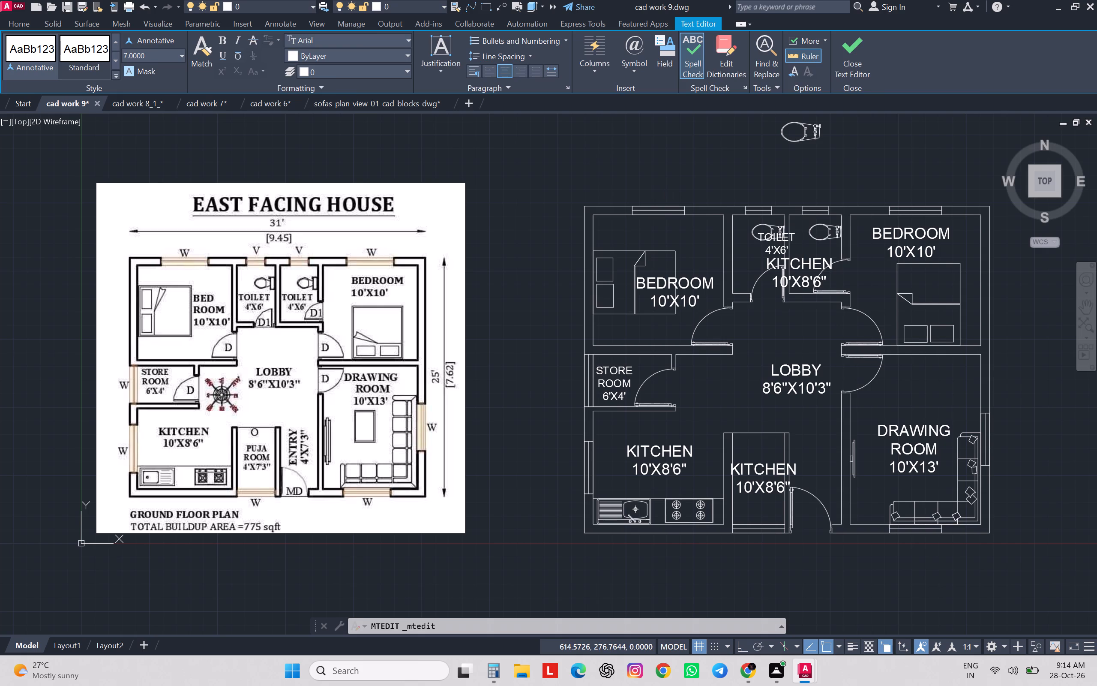
Move the TOILET label about 28 units down and left, below its toilet fixture, and deselect it.
click(781, 242)
click(752, 236)
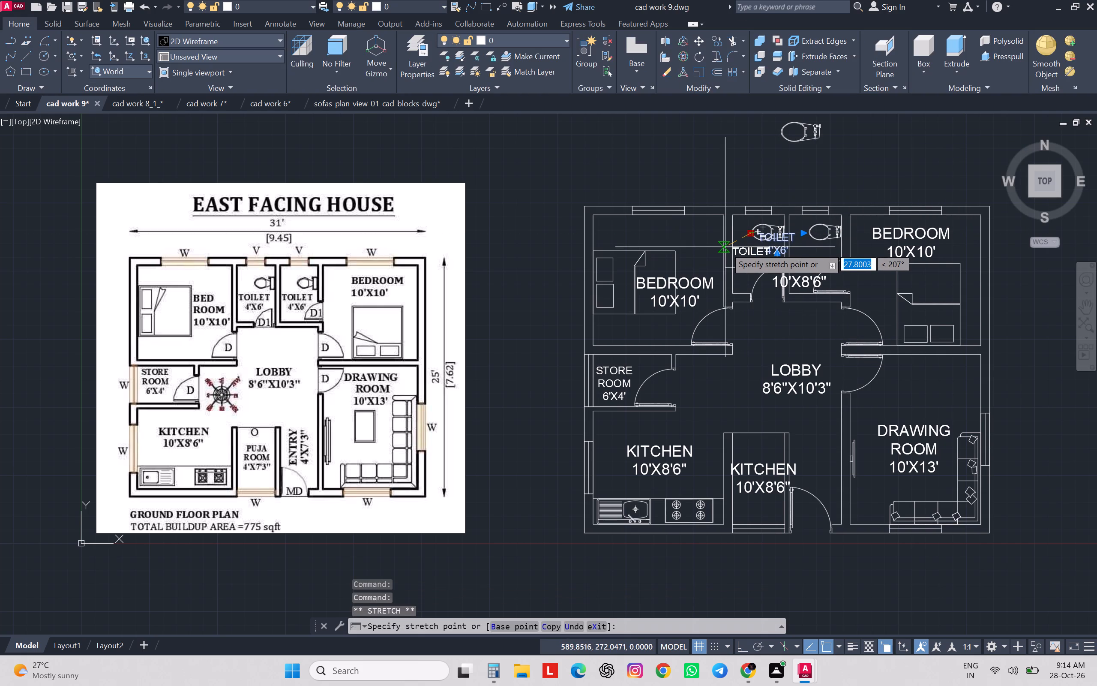
click(725, 247)
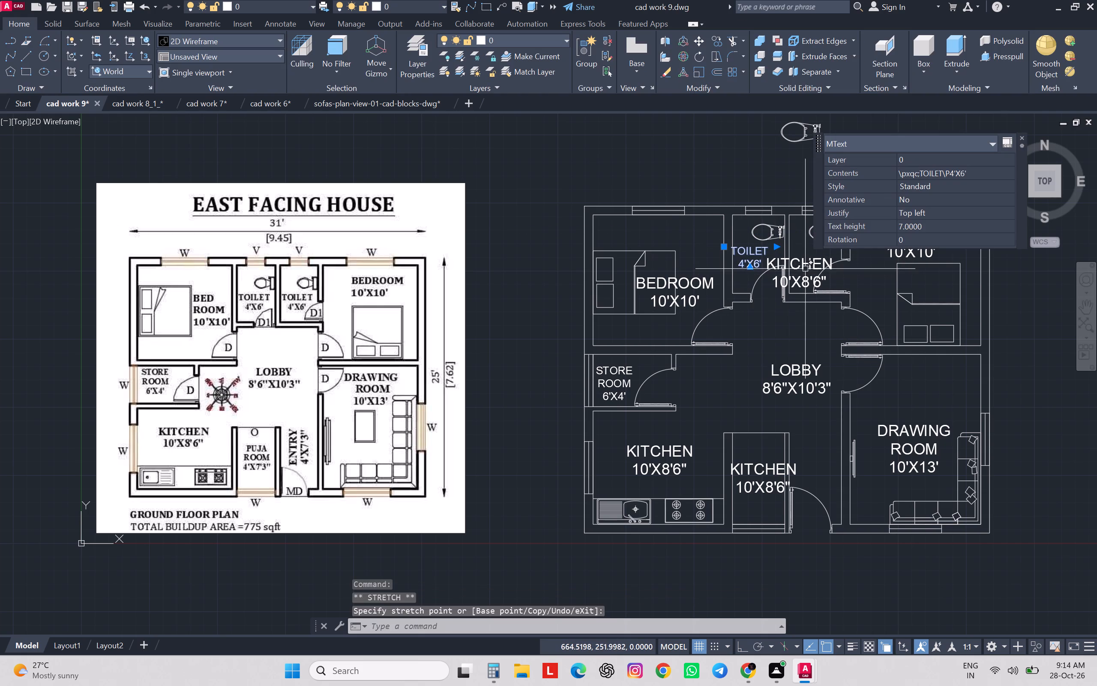
key(Escape)
Delete the copied kitchen label in the second toilet.
click(805, 268)
key(Delete)
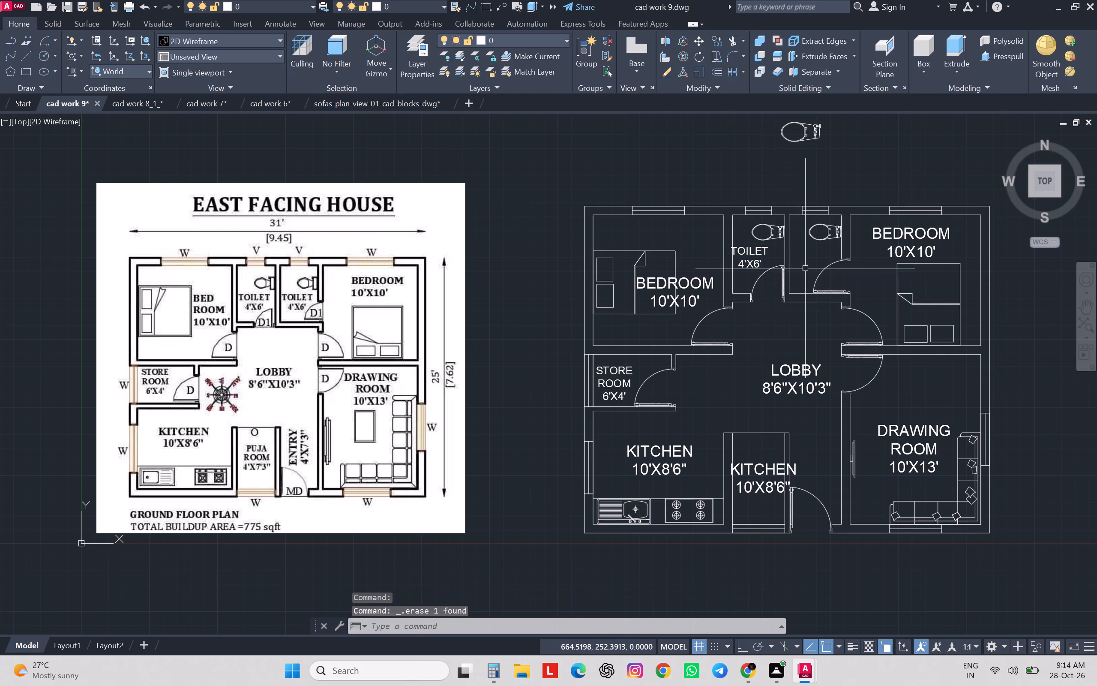
Shift the TOILET label 8 units horizontally toward the second toilet so it sits between its room's walls.
click(747, 252)
click(723, 244)
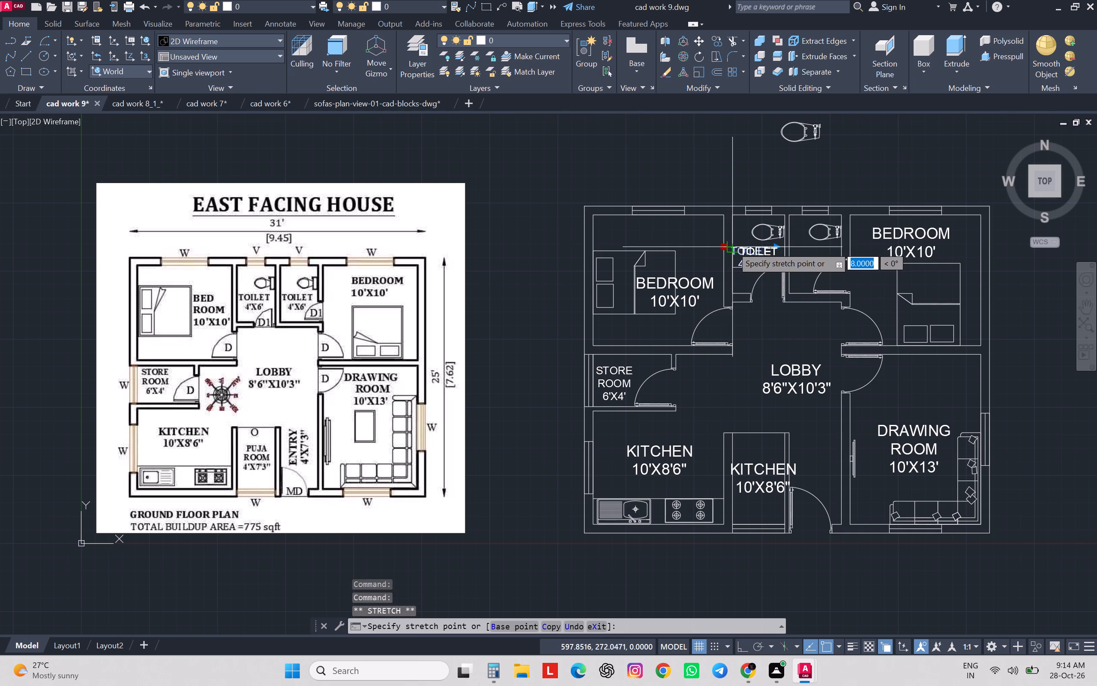
click(732, 246)
Copy the TOILET 4'X6' label into the second toilet, below its fixture, and end the command.
text(CO)
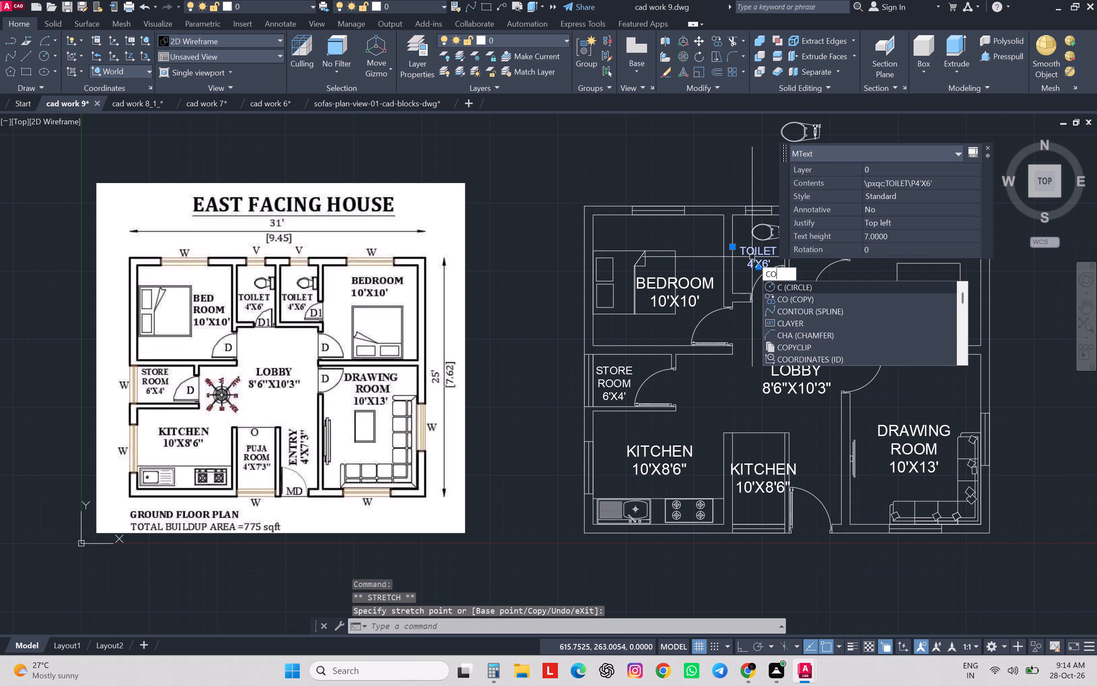
key(space)
click(761, 252)
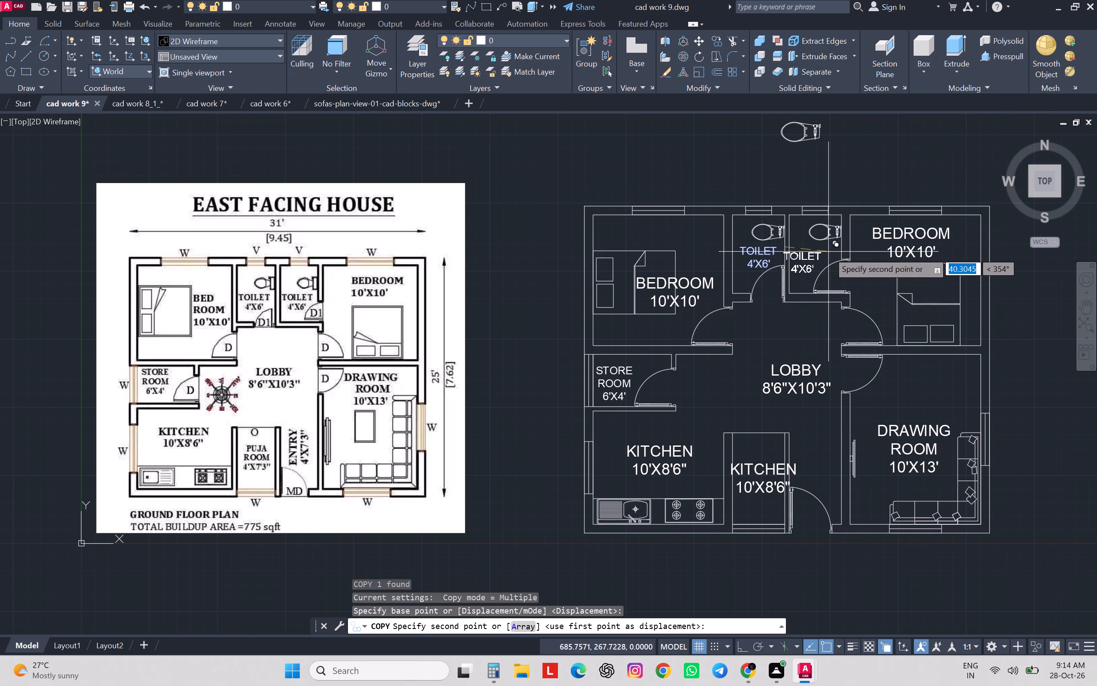
click(842, 250)
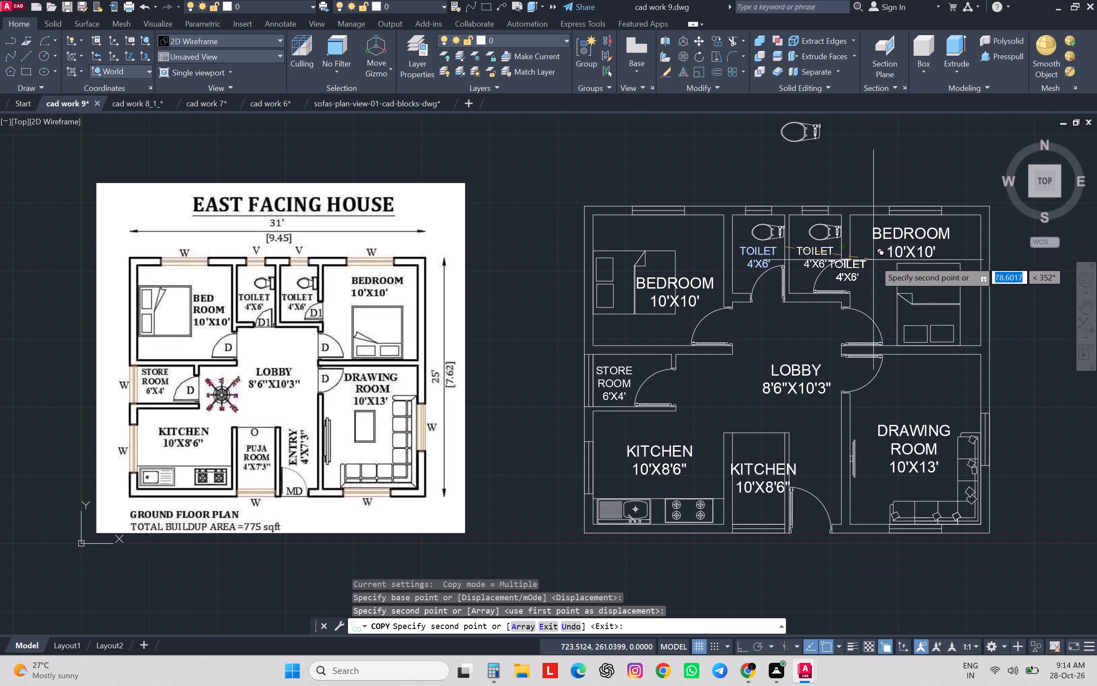
key(Escape)
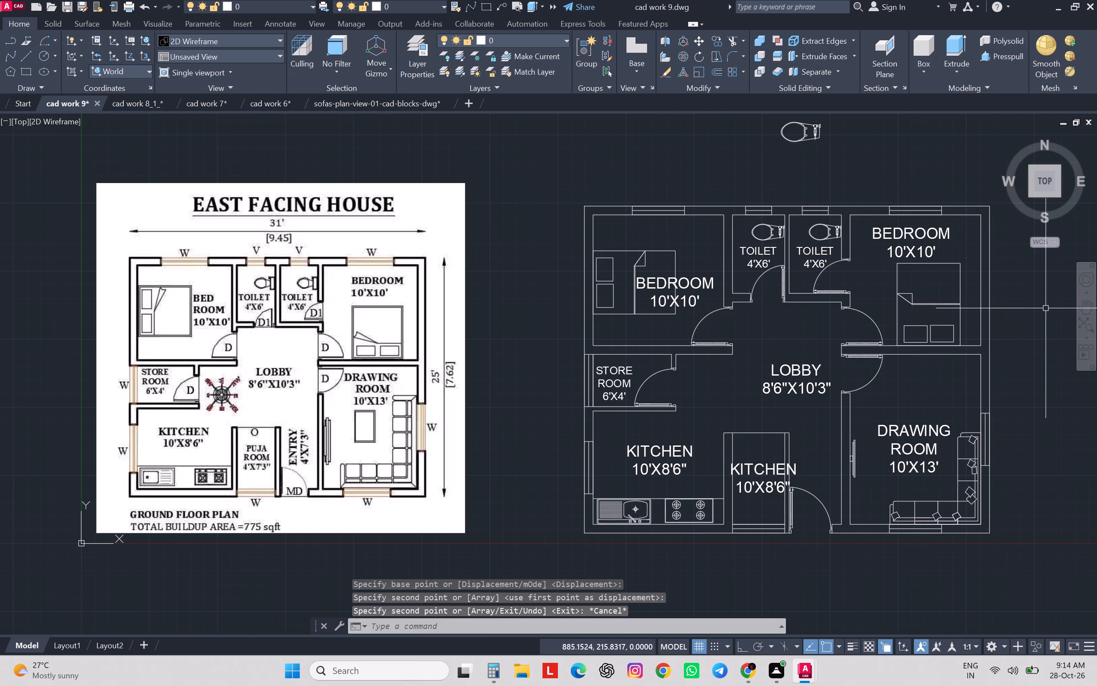
Set the text height of the copied kitchen label in the small room beside the entry door to 7.
scroll(1045, 308, down, 1)
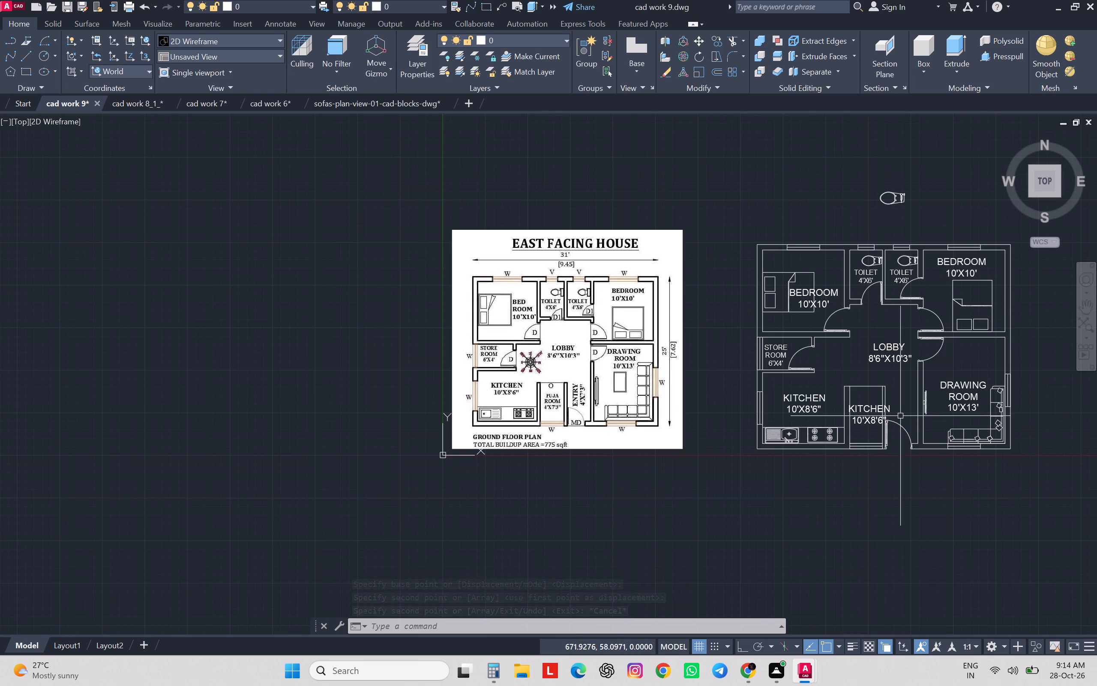
double_click(871, 409)
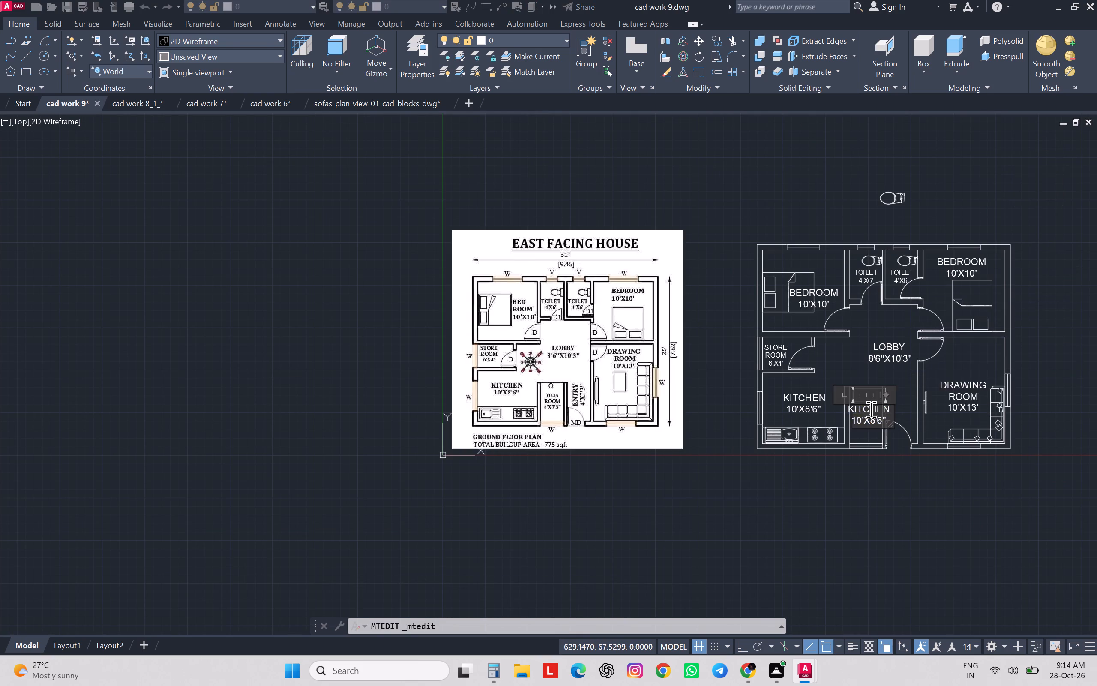
scroll(871, 409, up, 3)
scroll(871, 409, down, 1)
scroll(871, 409, up, 1)
scroll(924, 455, up, 1)
drag(927, 450, 711, 425)
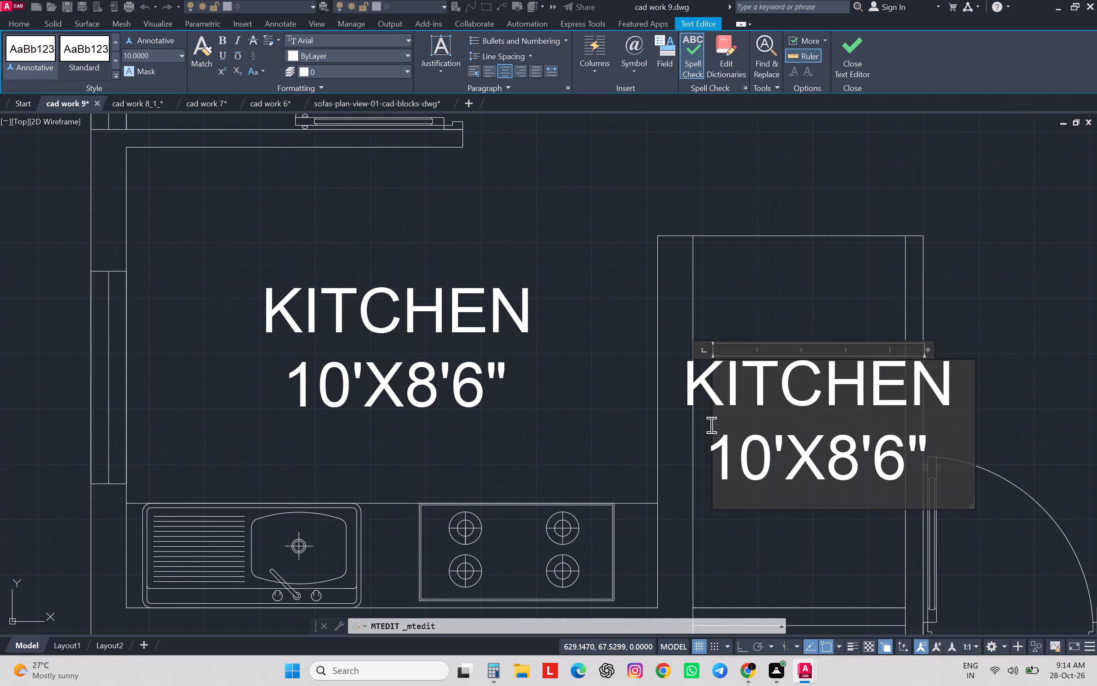
drag(711, 425, 683, 397)
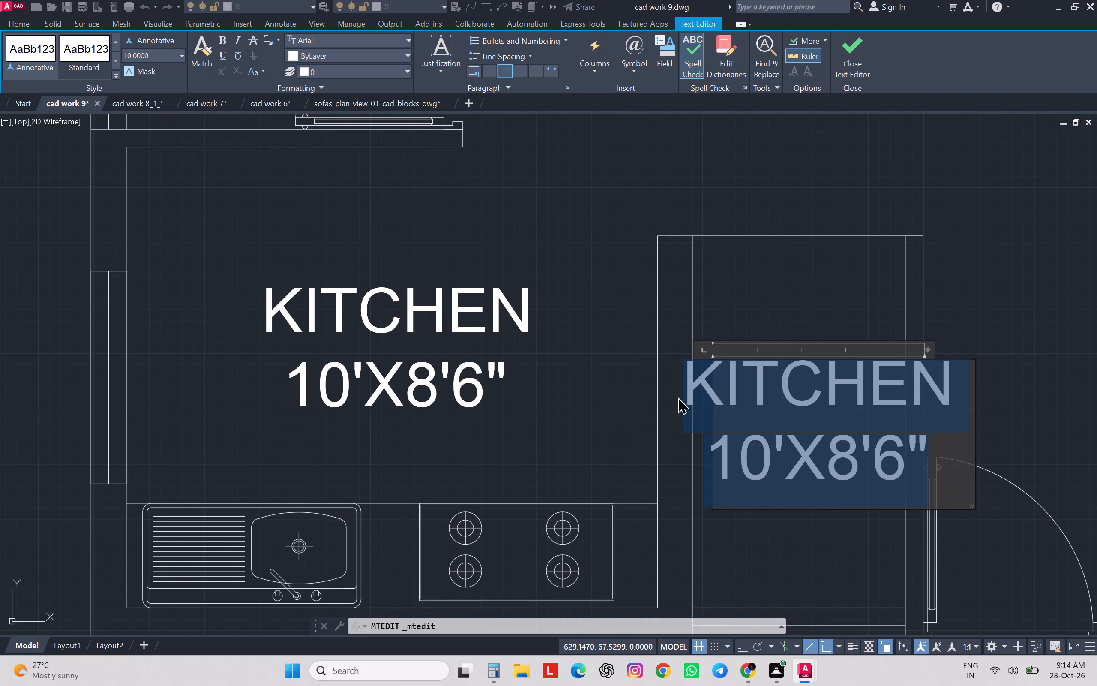
click(179, 56)
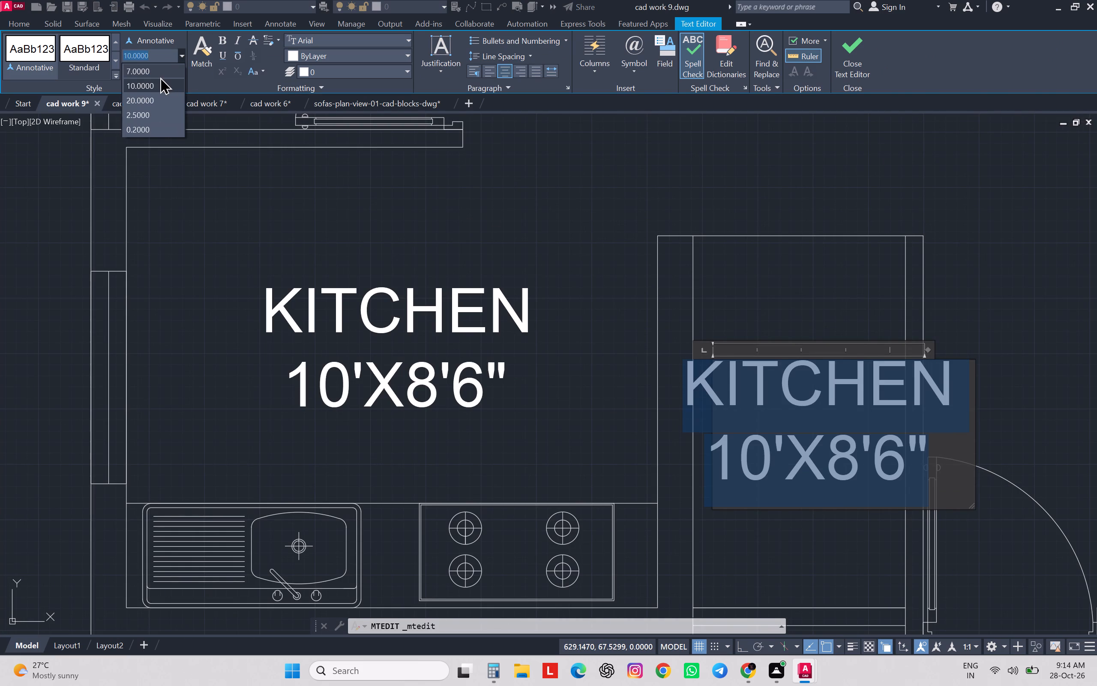
click(158, 74)
Replace the copied kitchen label beside the entry door with POOJA ROOM and the size 4'X7'3" on the line below.
text(POOJA)
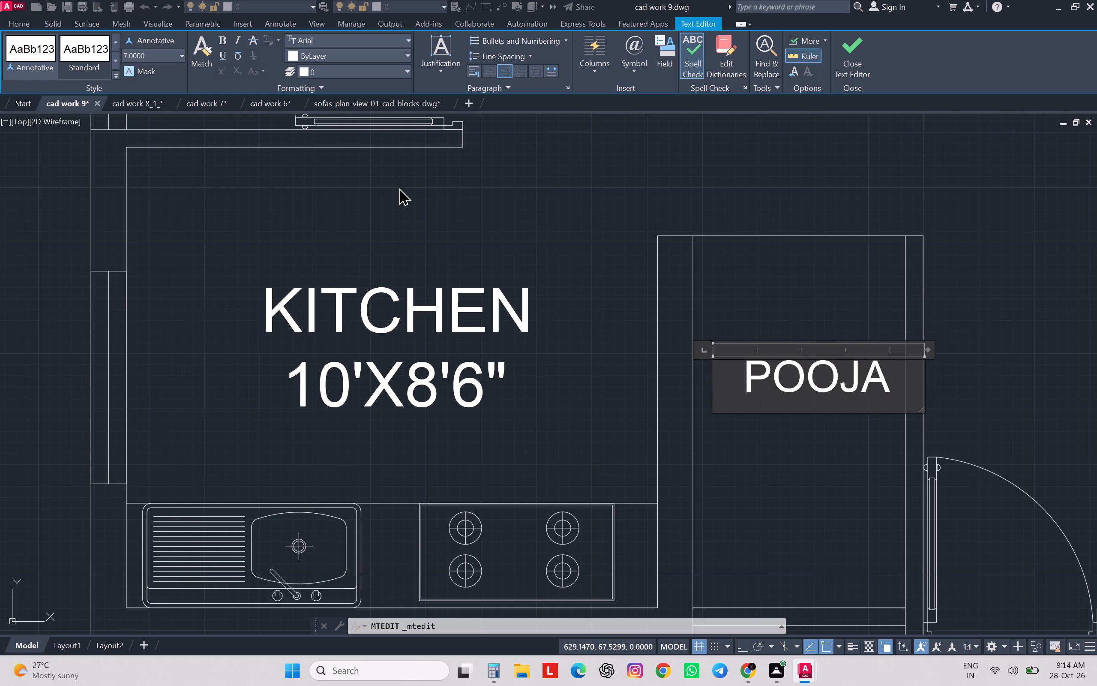
key(space)
text(ROOM)
key(Return)
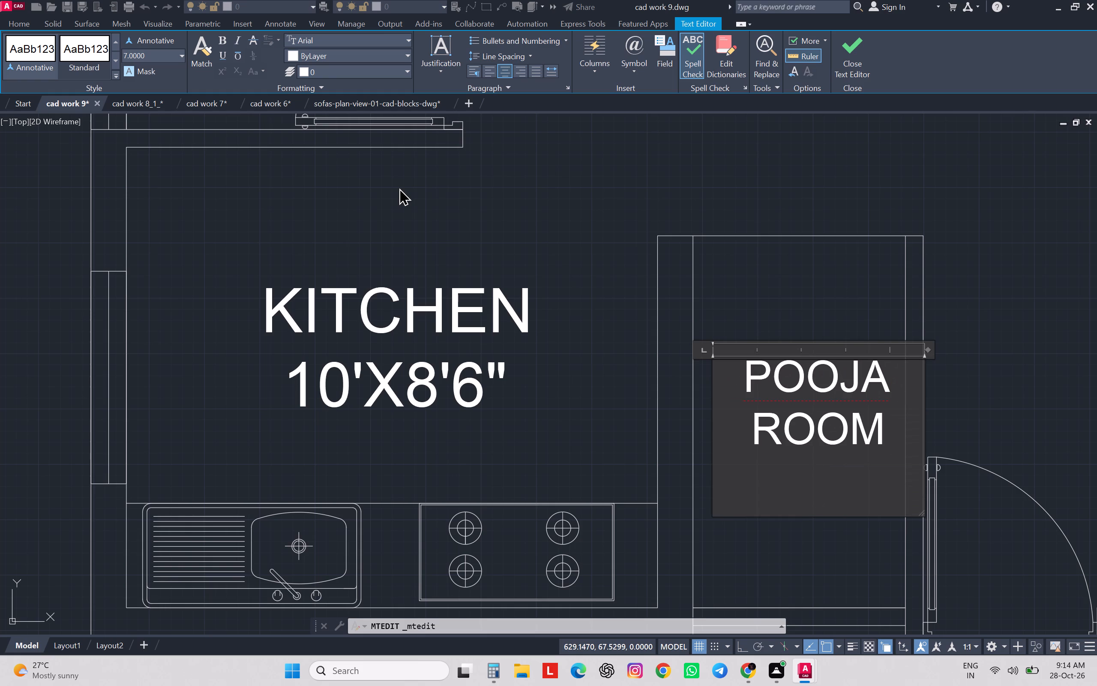
scroll(403, 182, down, 3)
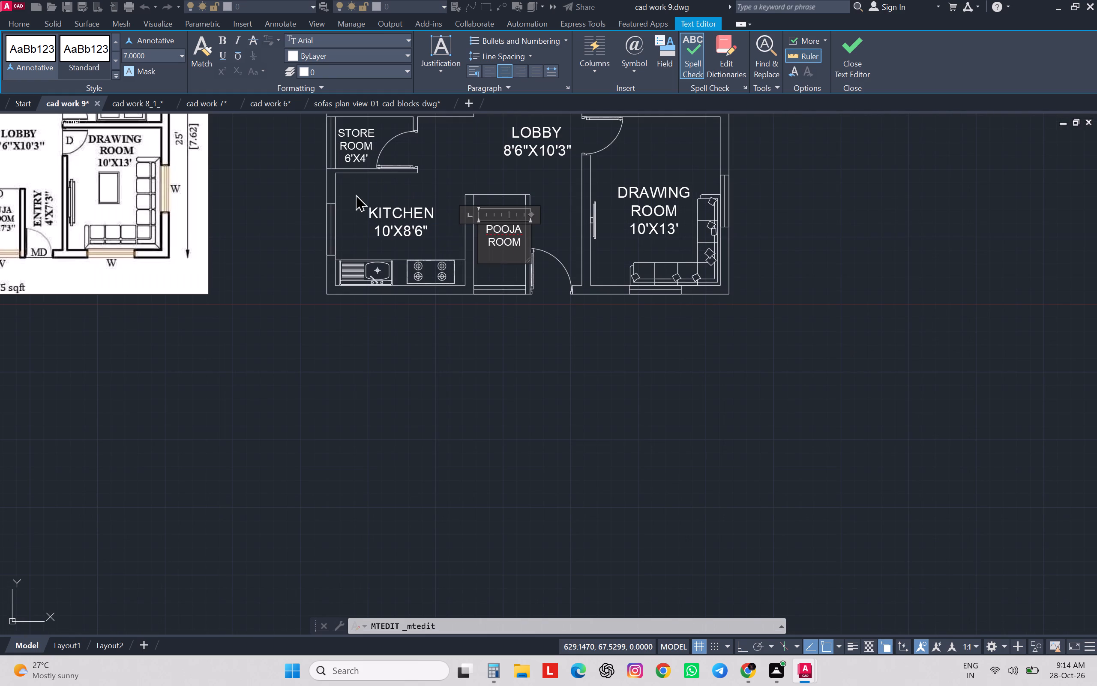
scroll(79, 220, down, 1)
middle_drag(35, 223, 61, 224)
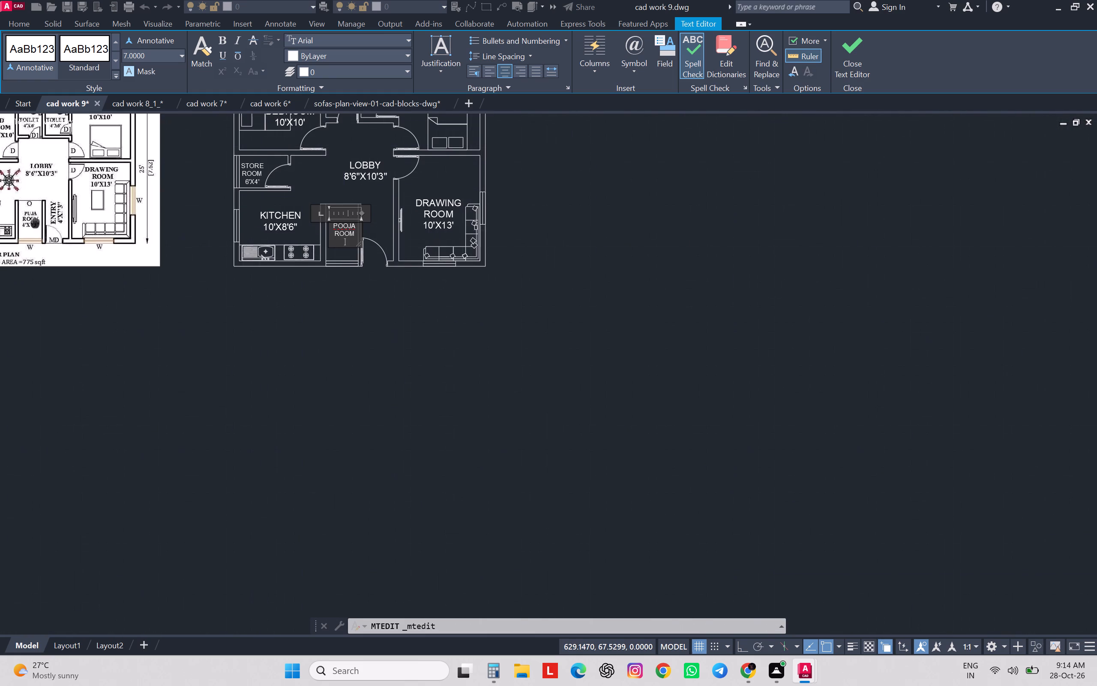
middle_drag(61, 224, 63, 224)
scroll(57, 225, up, 2)
scroll(60, 225, down, 2)
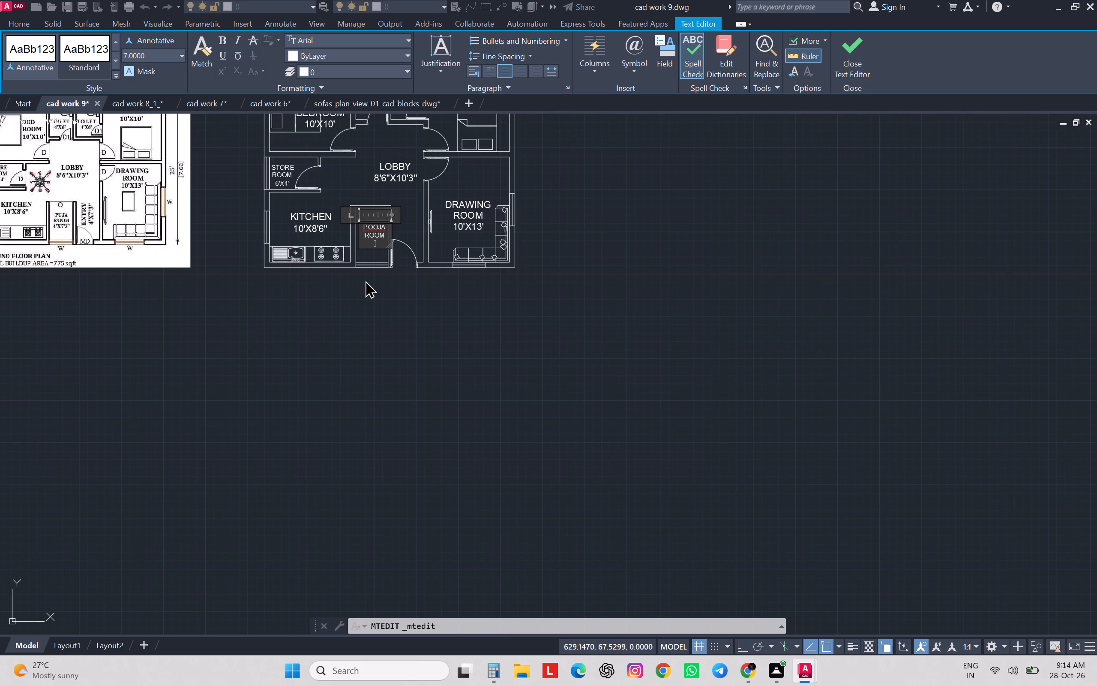
key(4)
text('X)
key(7)
text('3)
key(shift+quotedbl)
scroll(392, 237, up, 2)
click(345, 363)
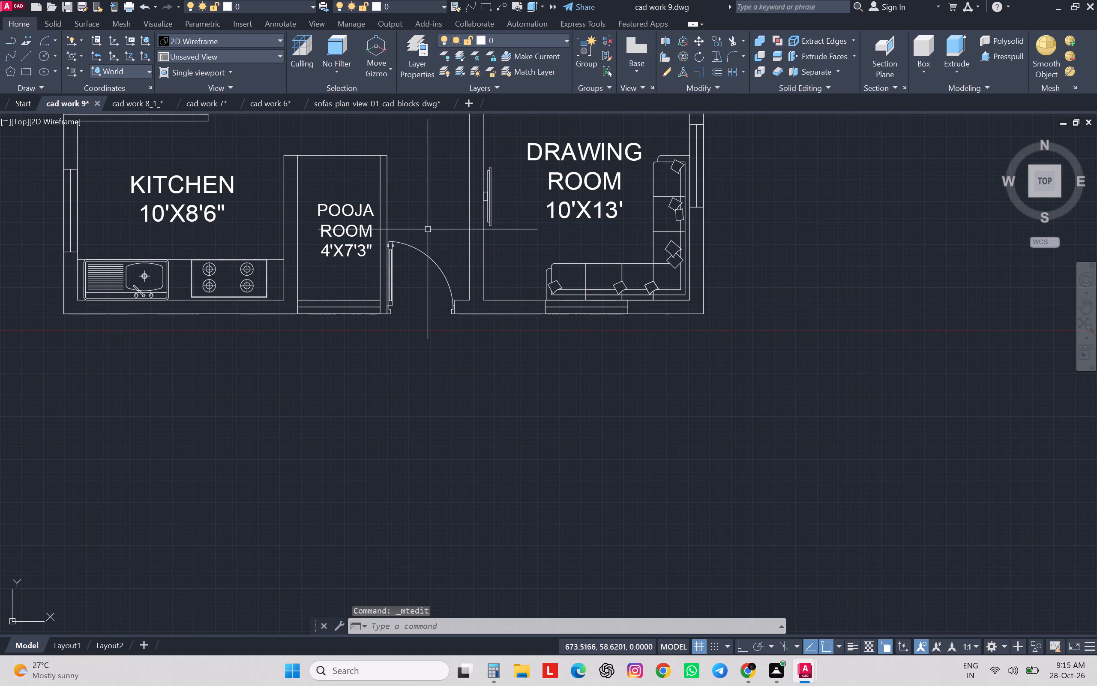
Copy the KITCHEN 10'X8'6" label horizontally to the empty space outside the drawing room's outer wall.
middle_drag(428, 229, 438, 246)
scroll(438, 246, up, 1)
scroll(438, 246, down, 2)
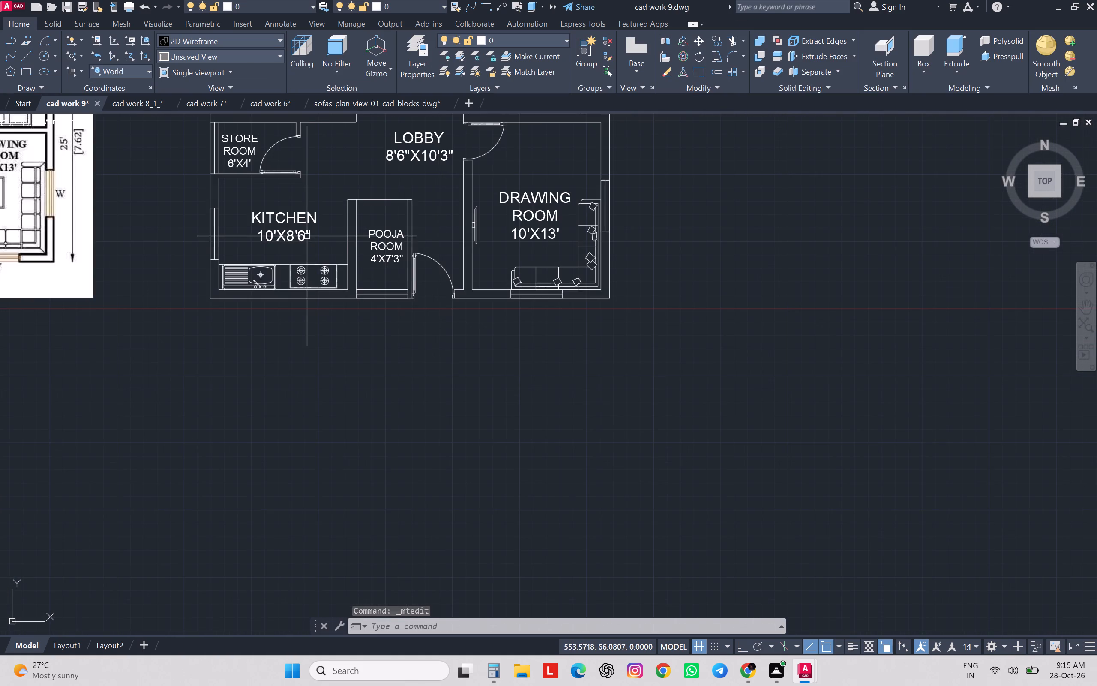
scroll(307, 236, down, 1)
click(306, 236)
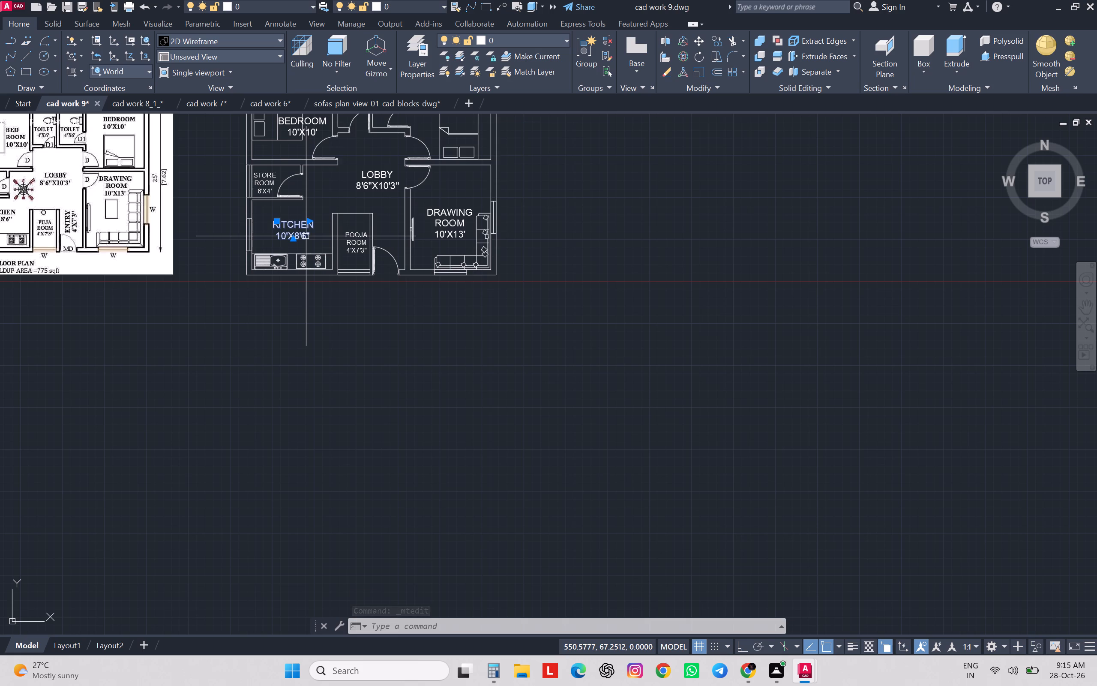
text(CO)
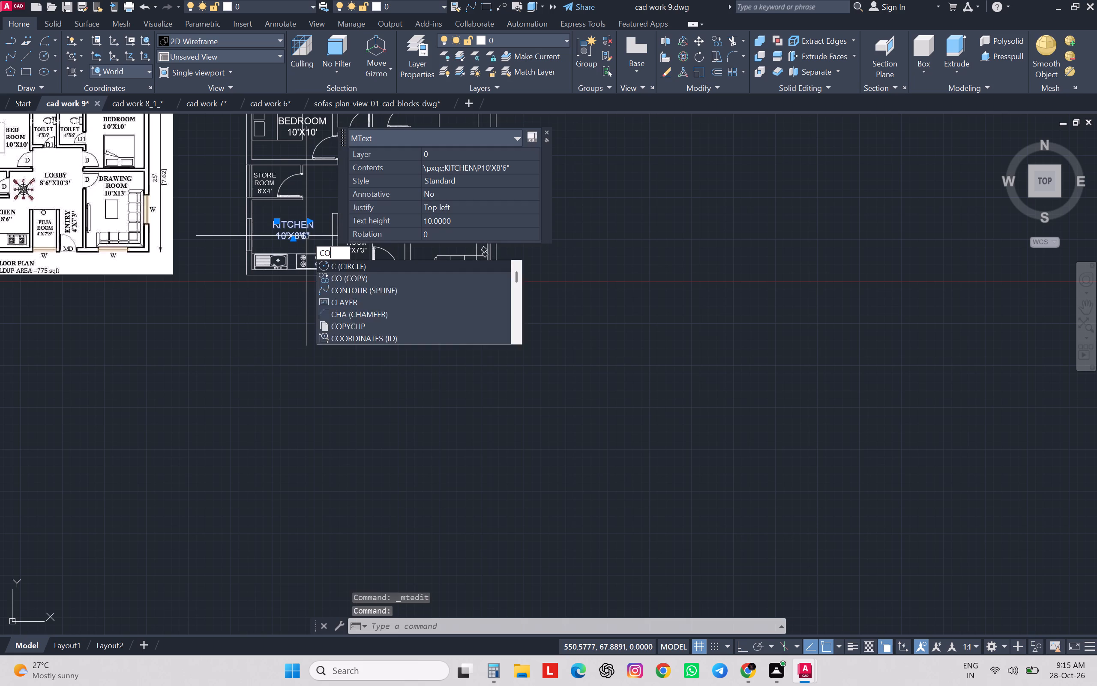
key(Return)
click(306, 236)
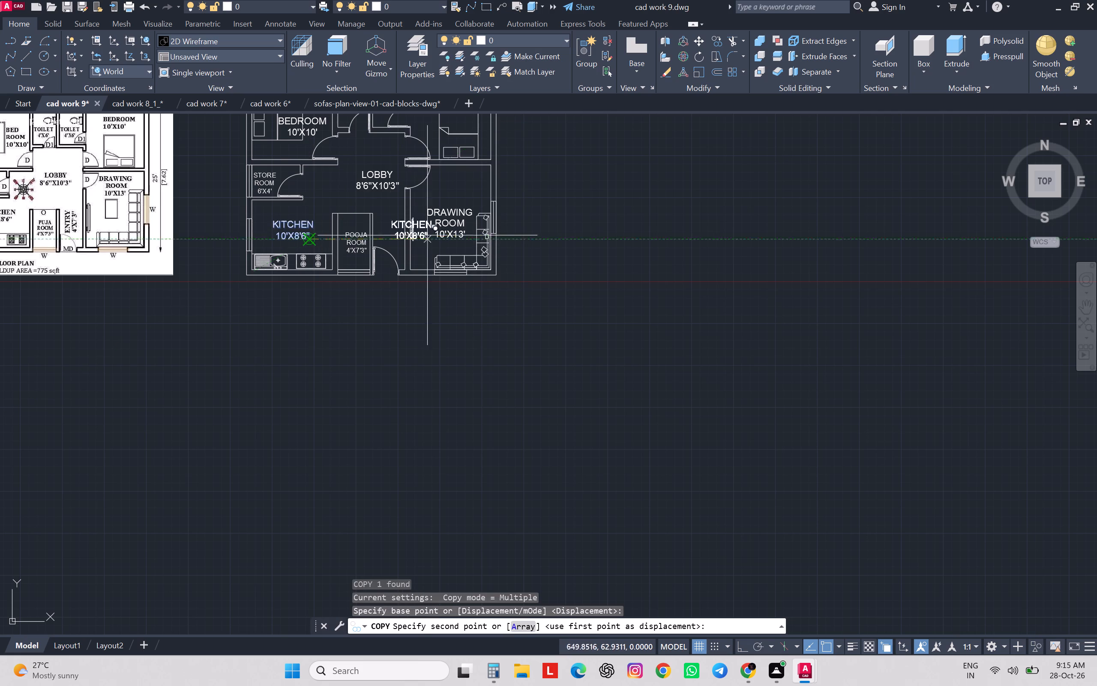
click(568, 235)
key(Escape)
Rotate the kitchen label copy outside the plan to 90 degrees with Ortho on, so it reads vertically.
click(578, 206)
click(534, 250)
text(RO)
key(Return)
click(544, 237)
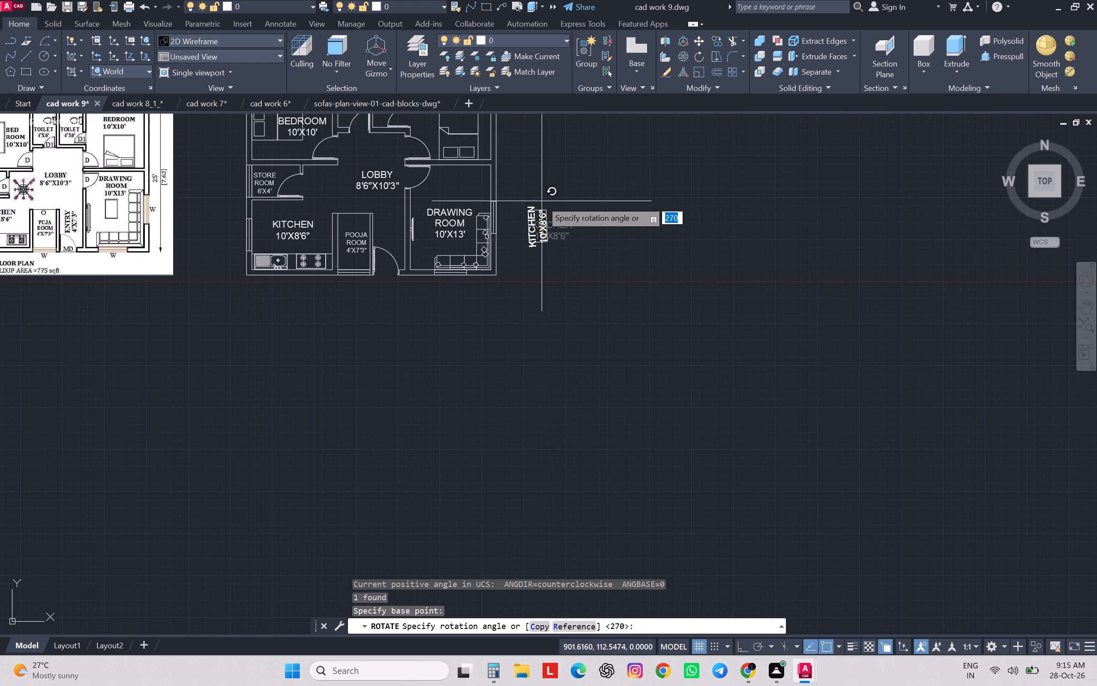
key(F8)
click(547, 161)
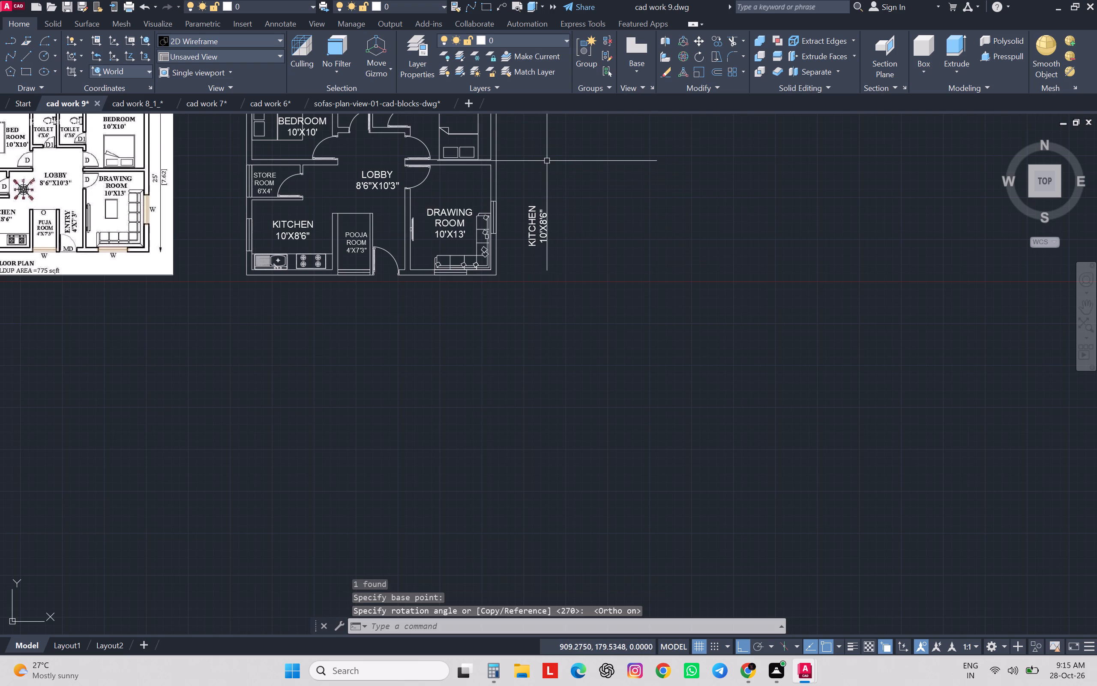
Replace the rotated kitchen label's text with ENTRY and the size 4'X7'3" on the line below.
click(532, 217)
scroll(539, 232, up, 2)
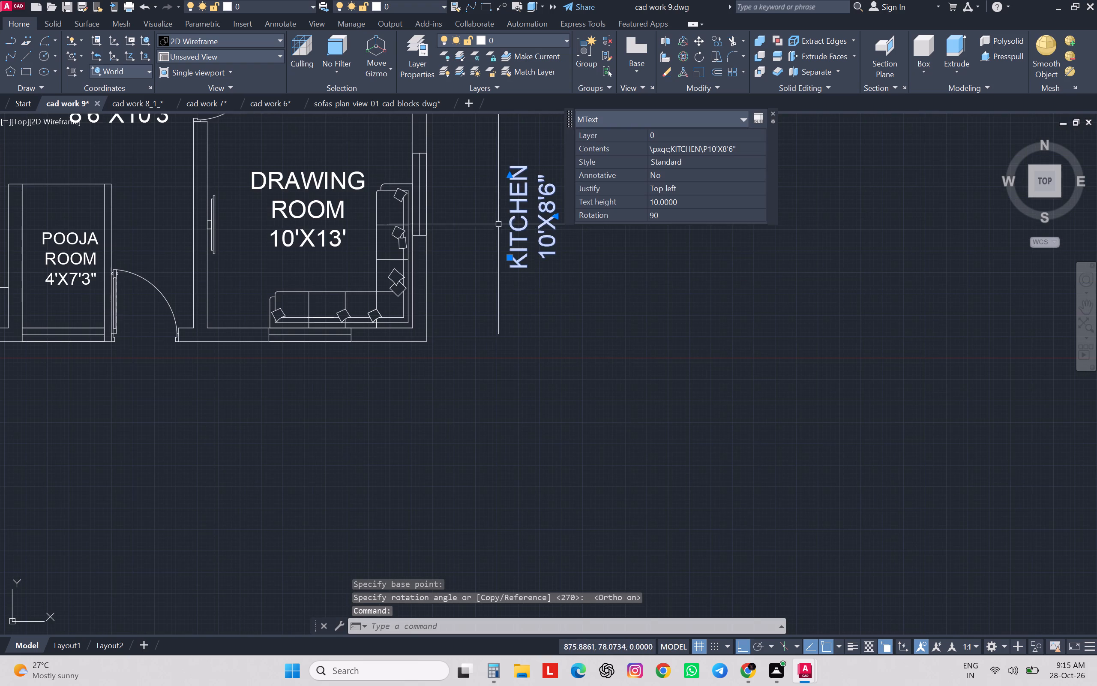
double_click(514, 228)
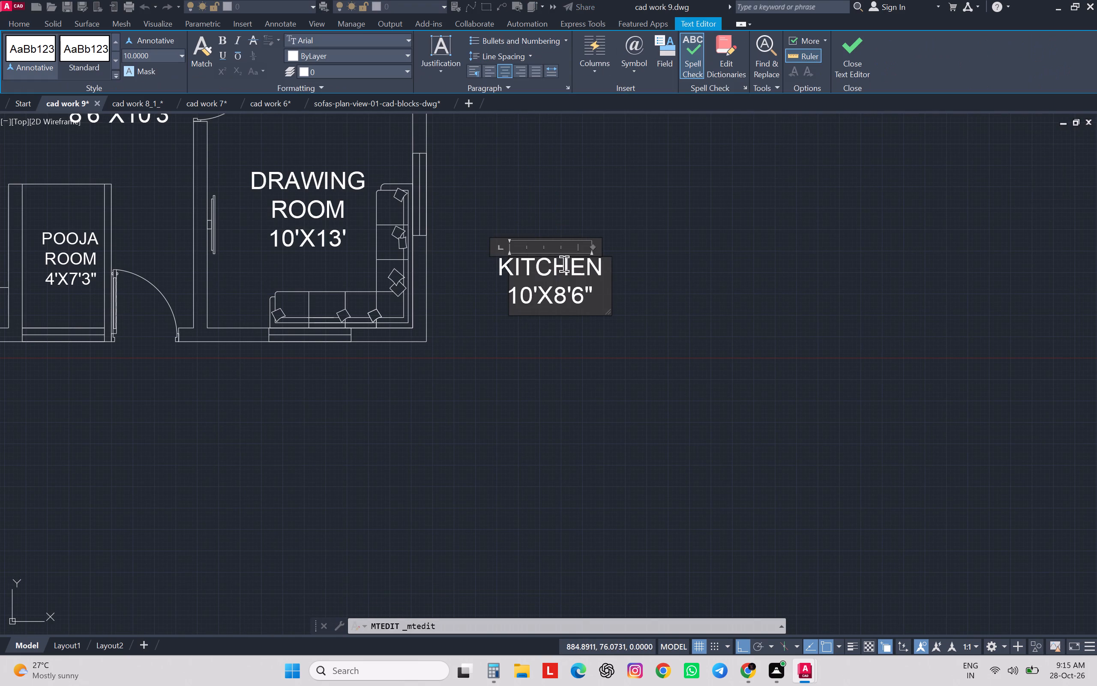
drag(591, 292, 484, 264)
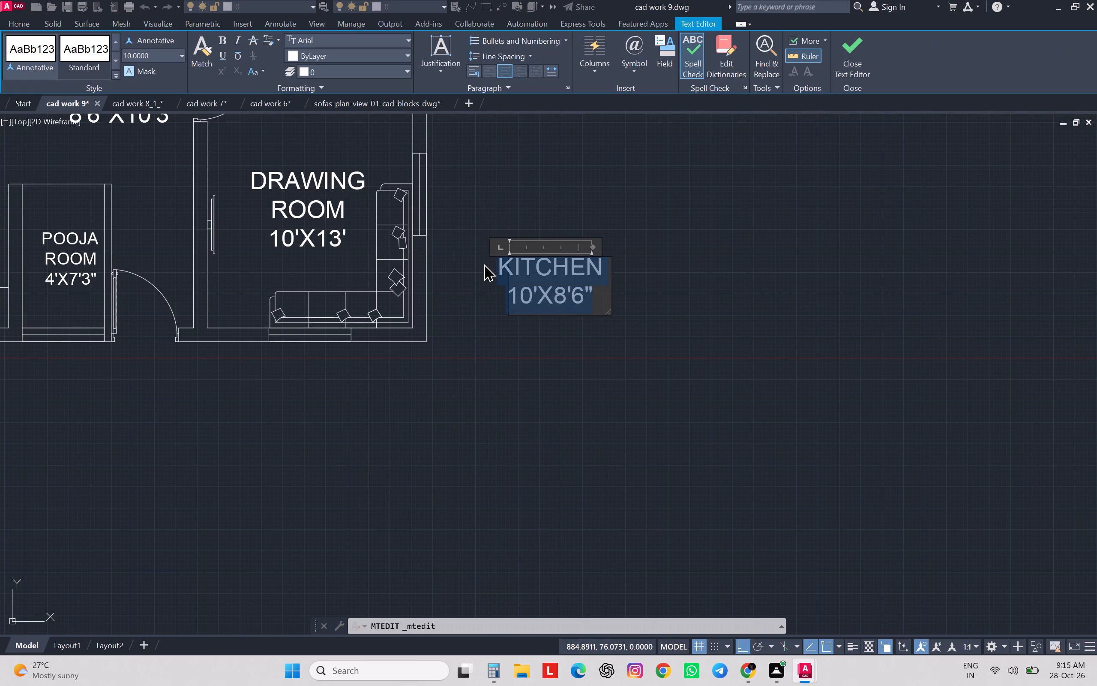
text(EN)
text(TRY)
key(Return)
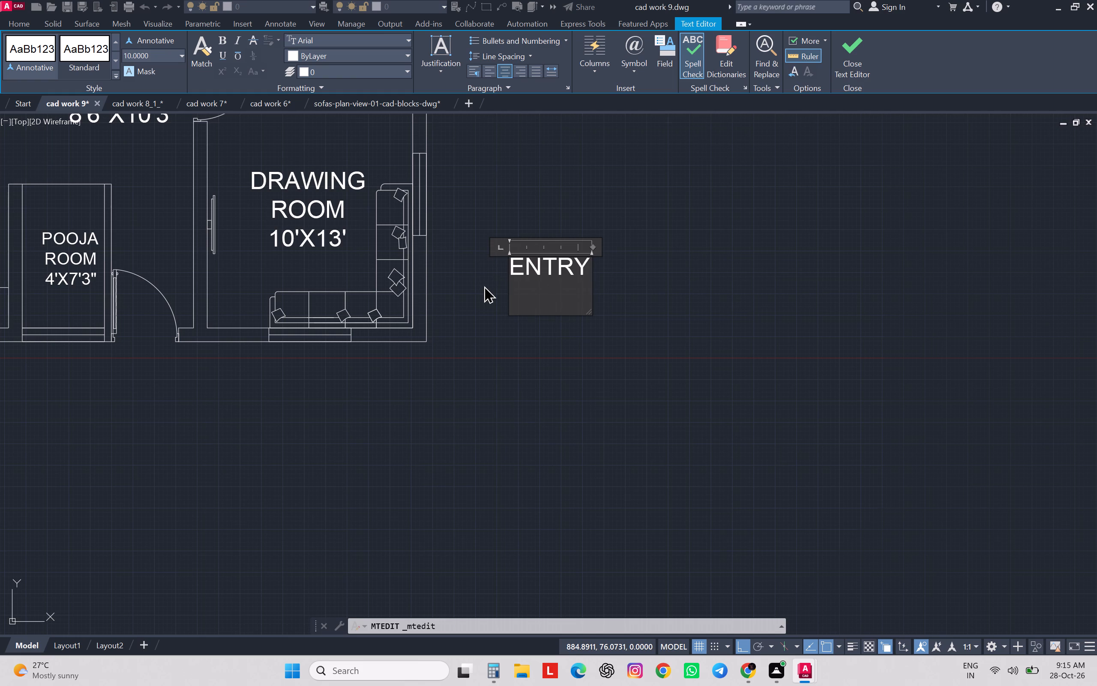
scroll(484, 286, down, 3)
scroll(221, 274, up, 2)
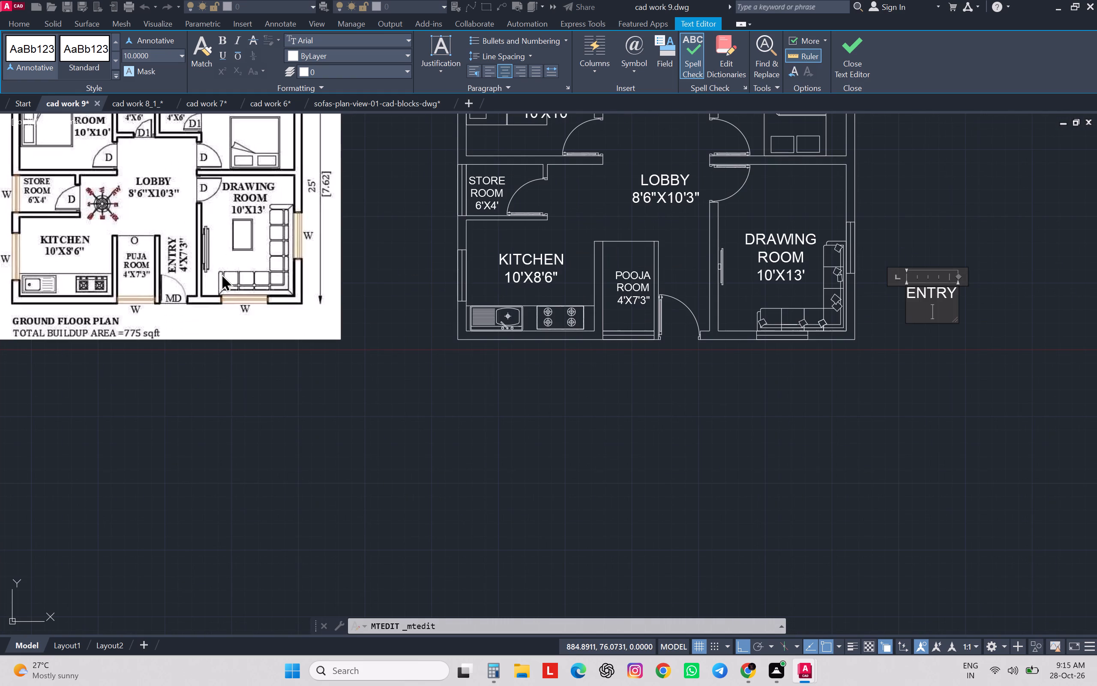
scroll(221, 274, down, 2)
scroll(513, 275, up, 3)
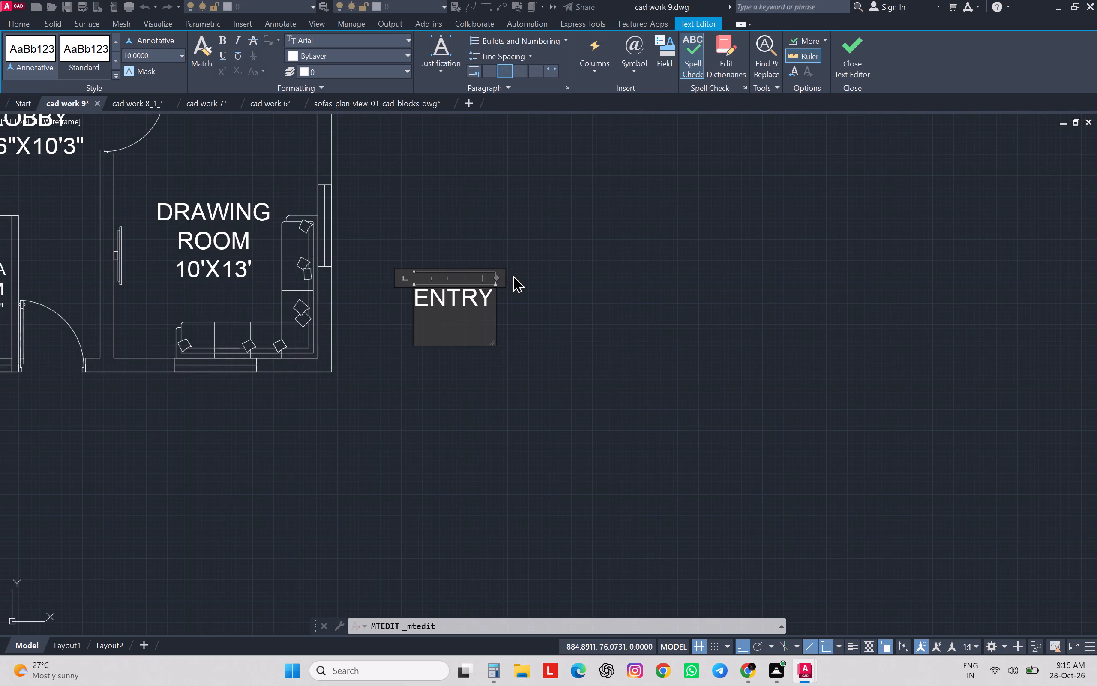
key(4)
text('X)
text(7')
key(3)
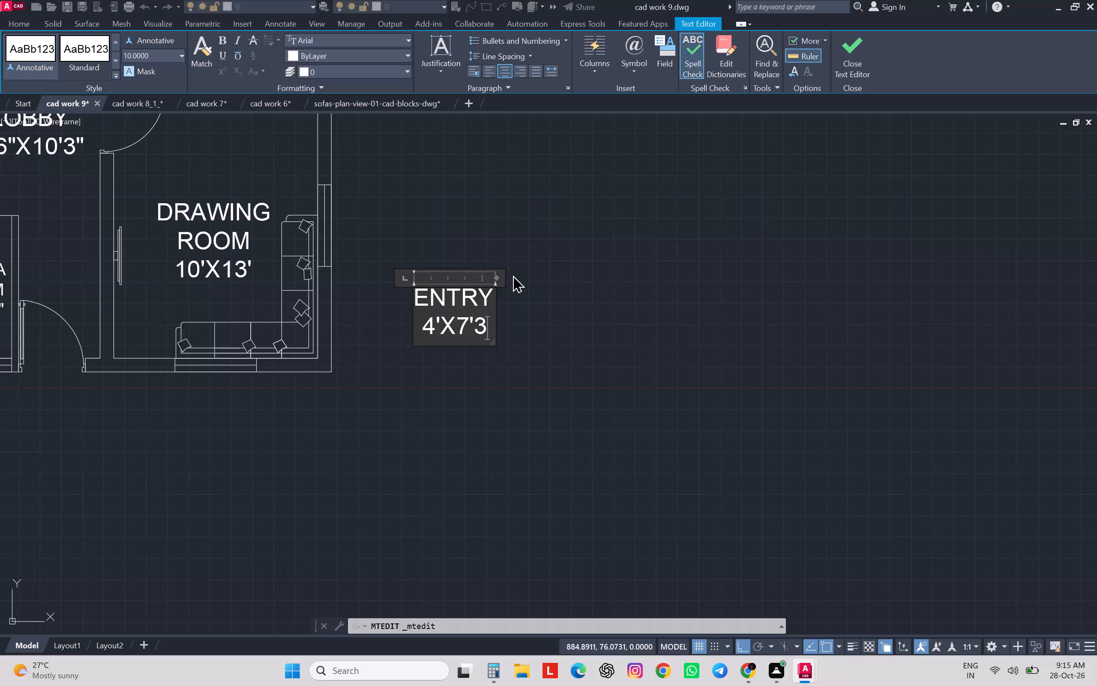
key(shift+colon)
key(BackSpace)
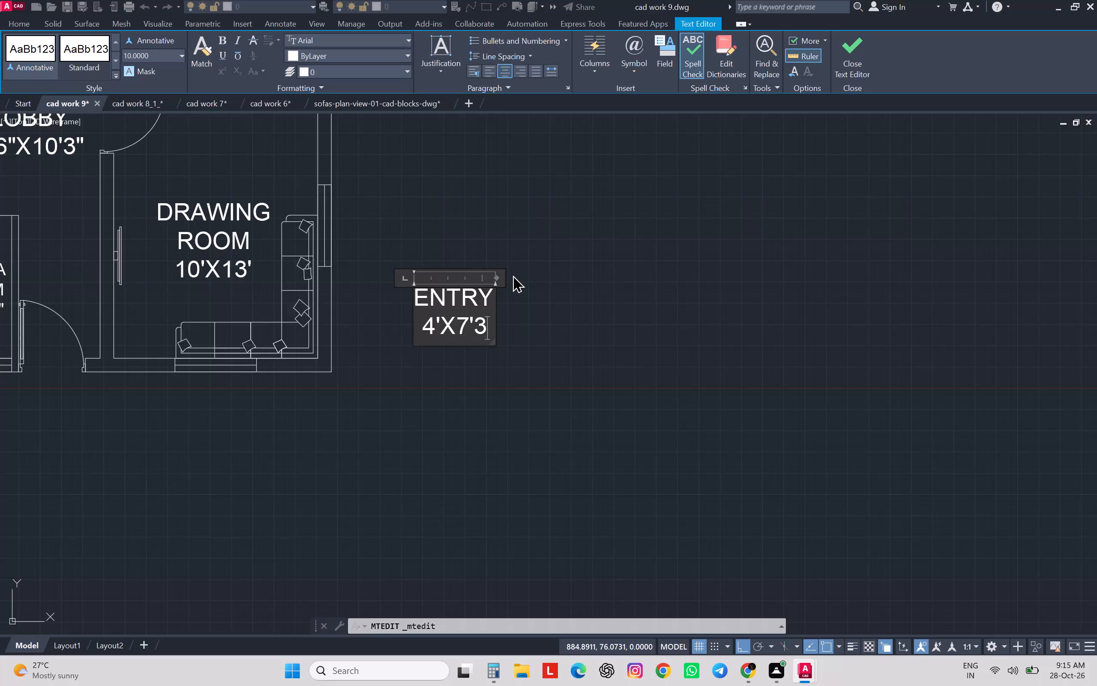
key(shift+quotedbl)
click(513, 275)
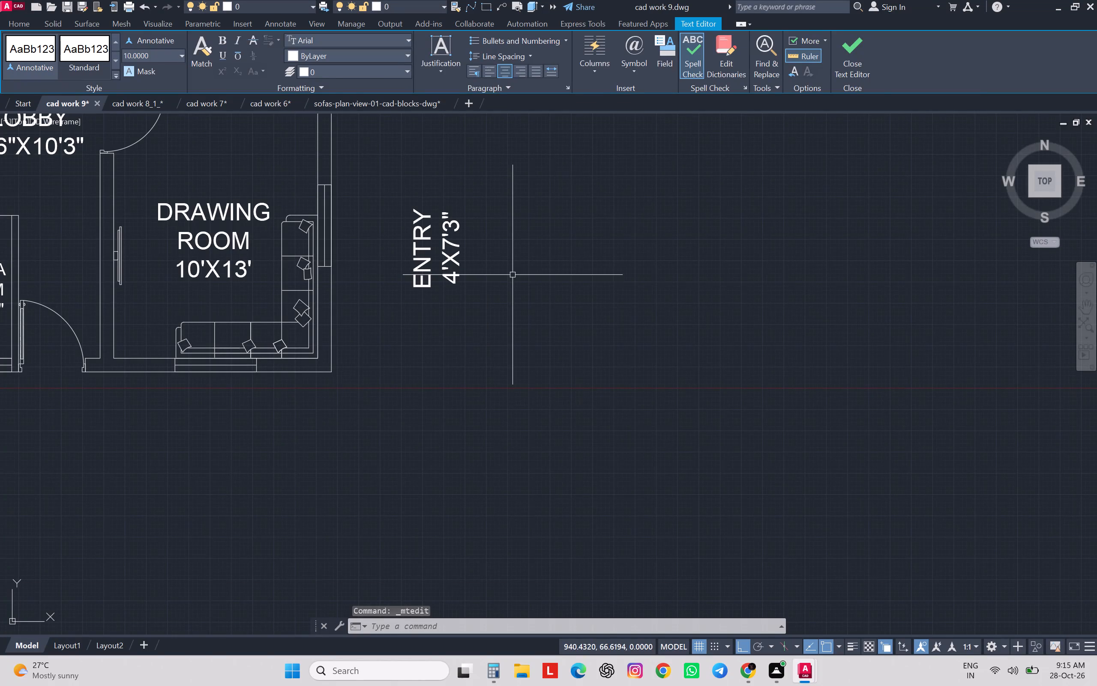
Move the vertical ENTRY label into the passage between the pooja room and the drawing room, above the main door.
click(422, 271)
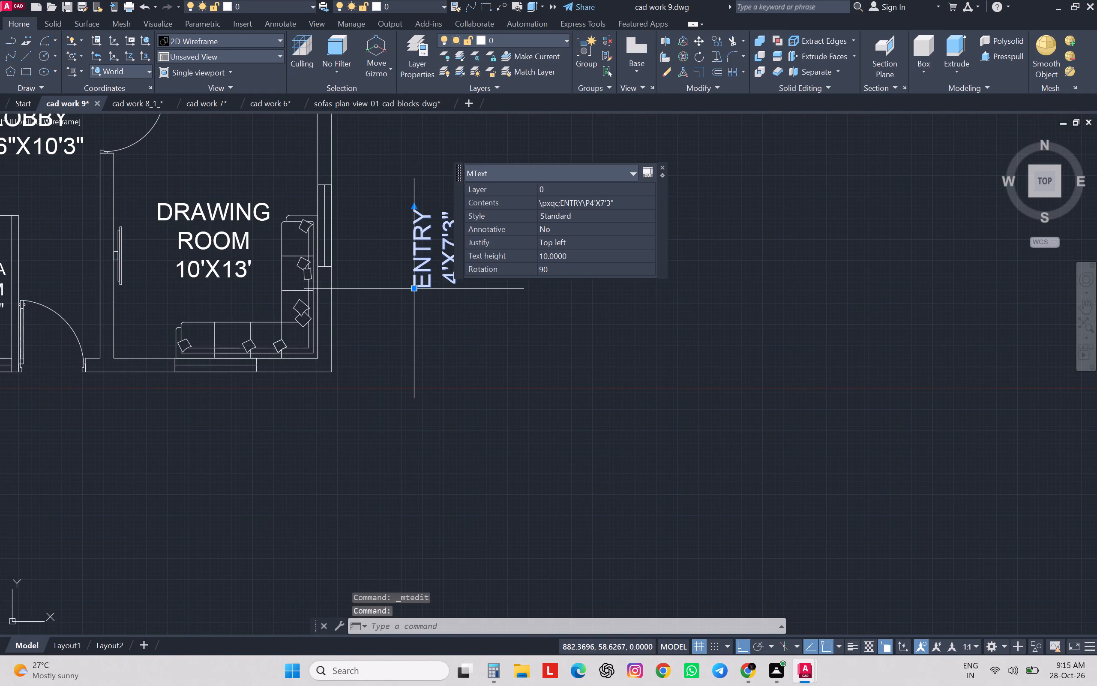
click(415, 287)
scroll(416, 286, down, 1)
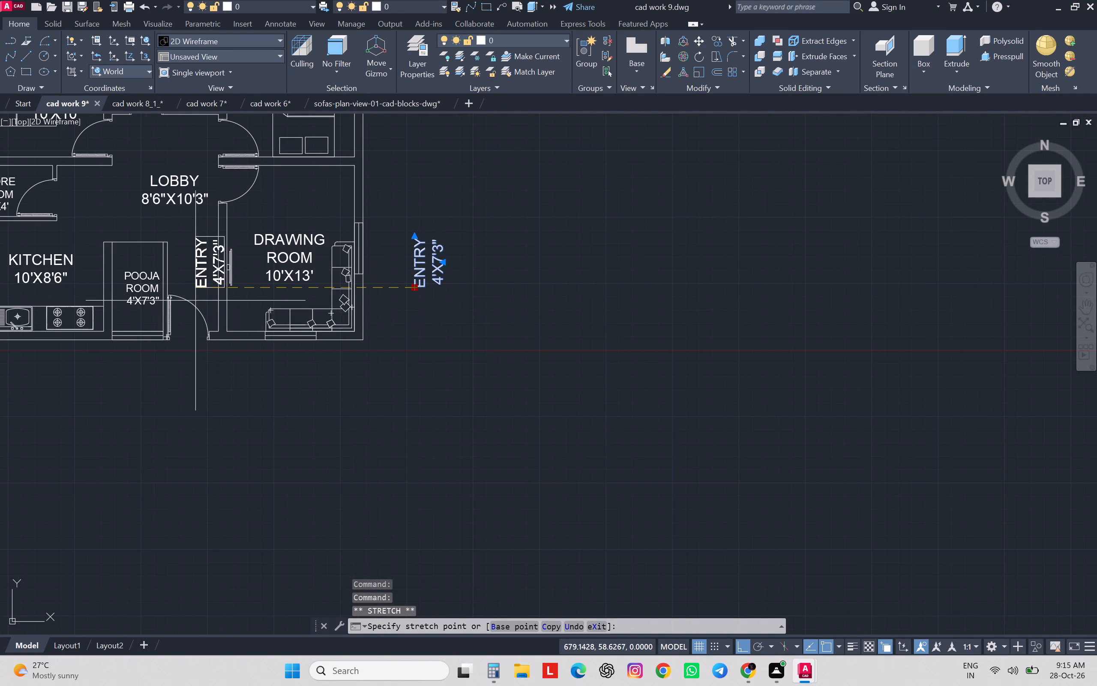
click(183, 300)
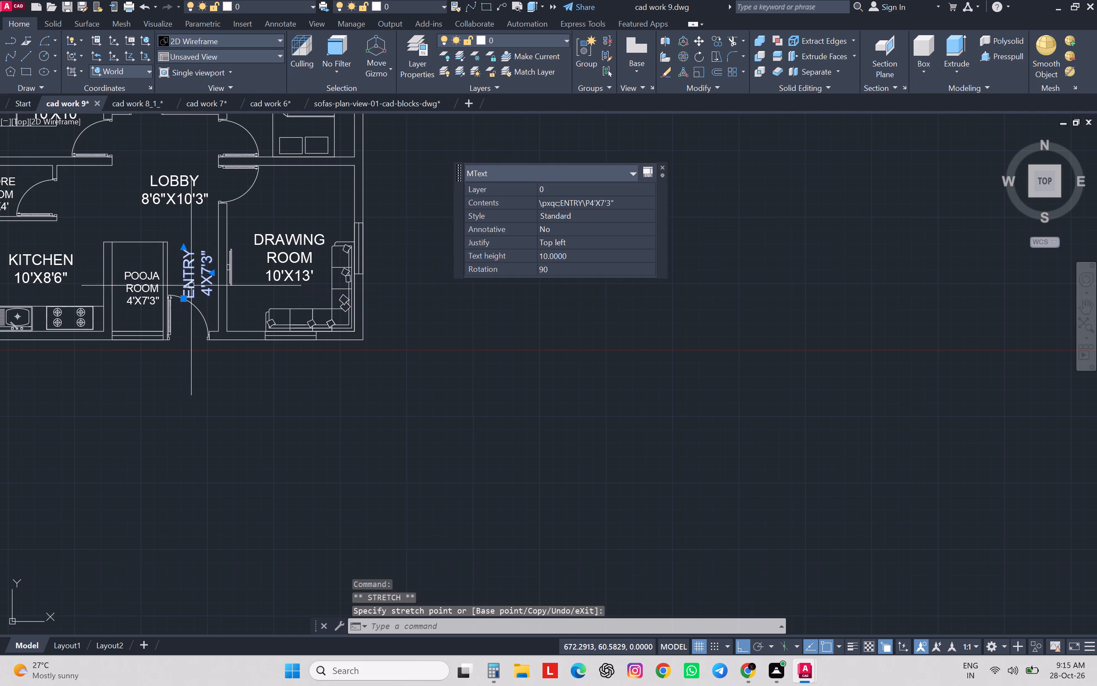
key(Escape)
key(Escape)
key(Escape)
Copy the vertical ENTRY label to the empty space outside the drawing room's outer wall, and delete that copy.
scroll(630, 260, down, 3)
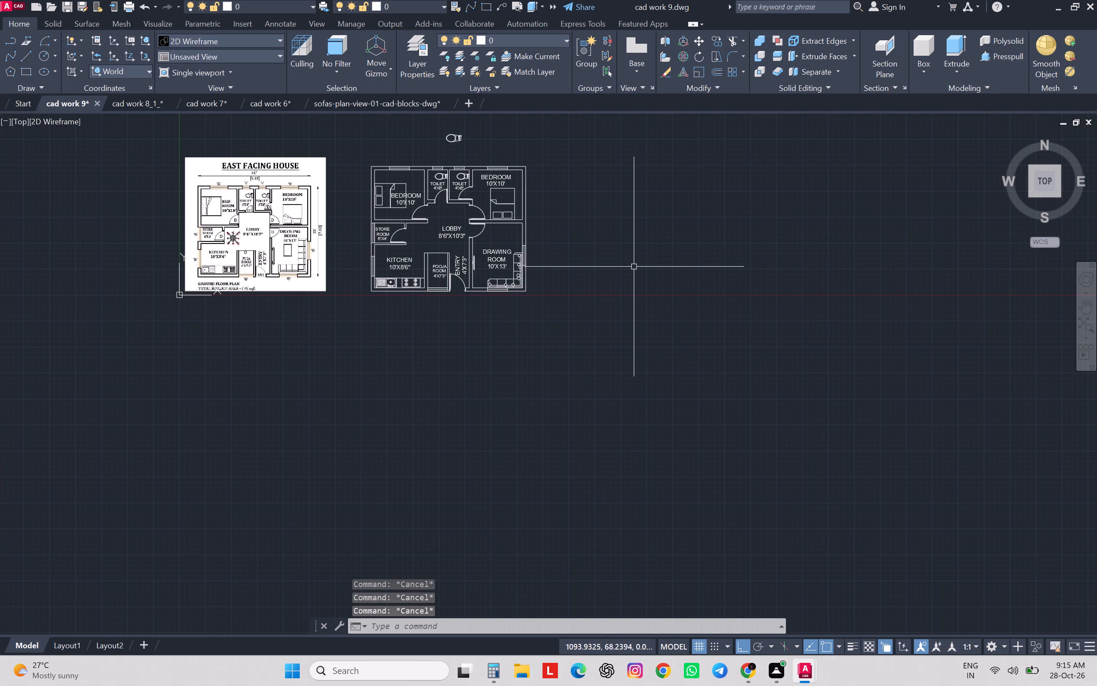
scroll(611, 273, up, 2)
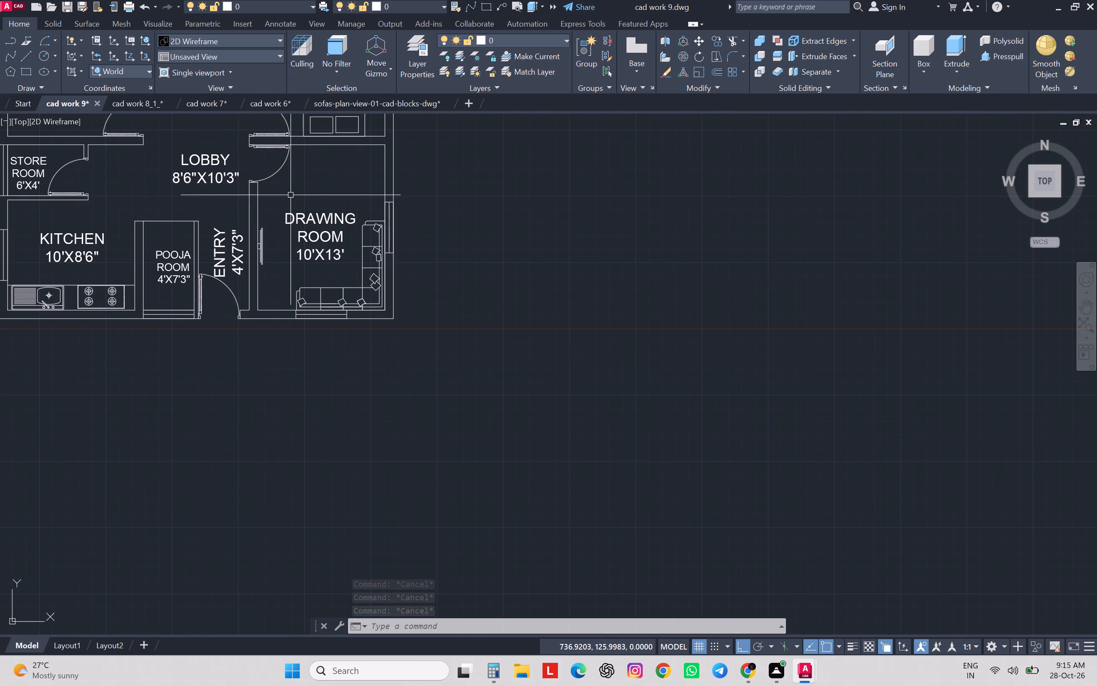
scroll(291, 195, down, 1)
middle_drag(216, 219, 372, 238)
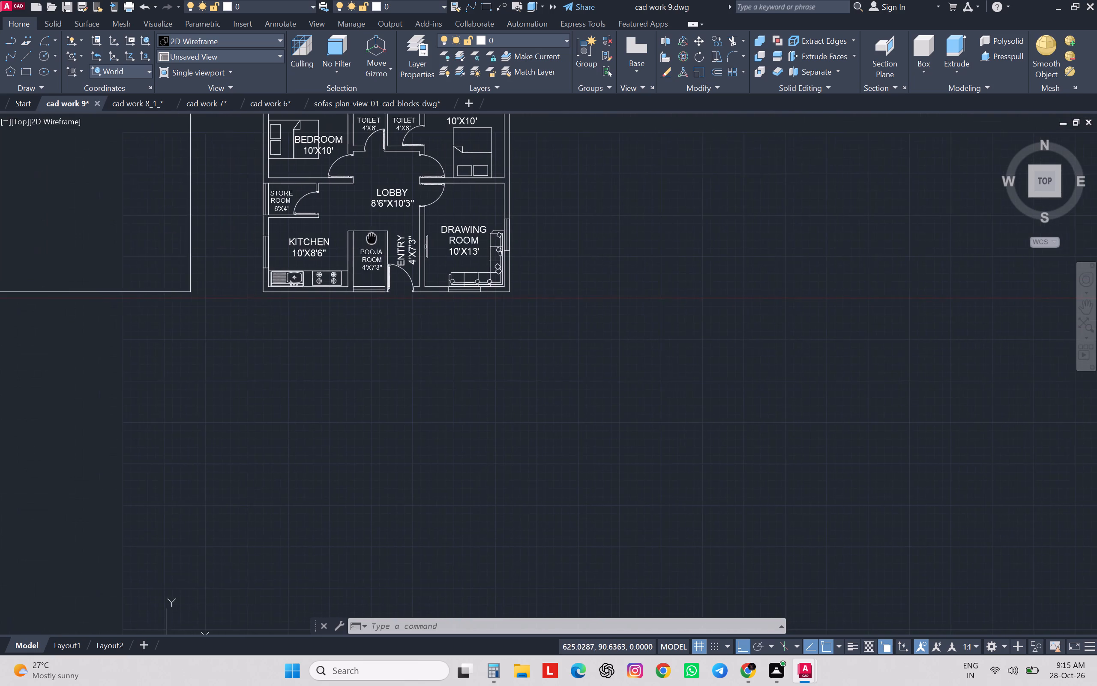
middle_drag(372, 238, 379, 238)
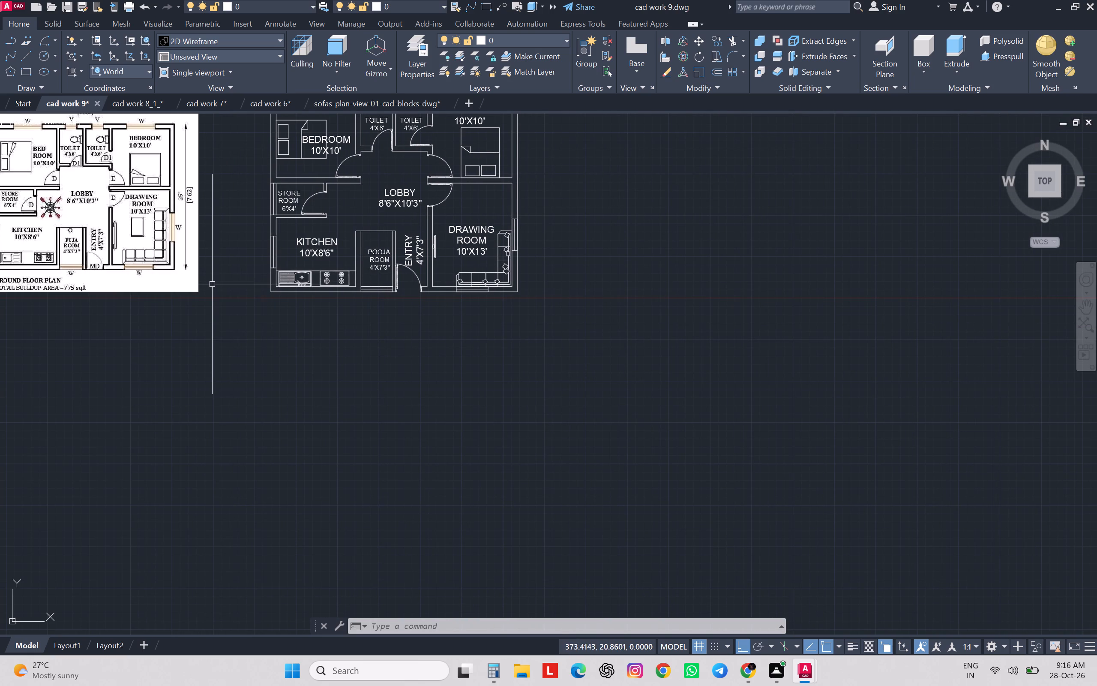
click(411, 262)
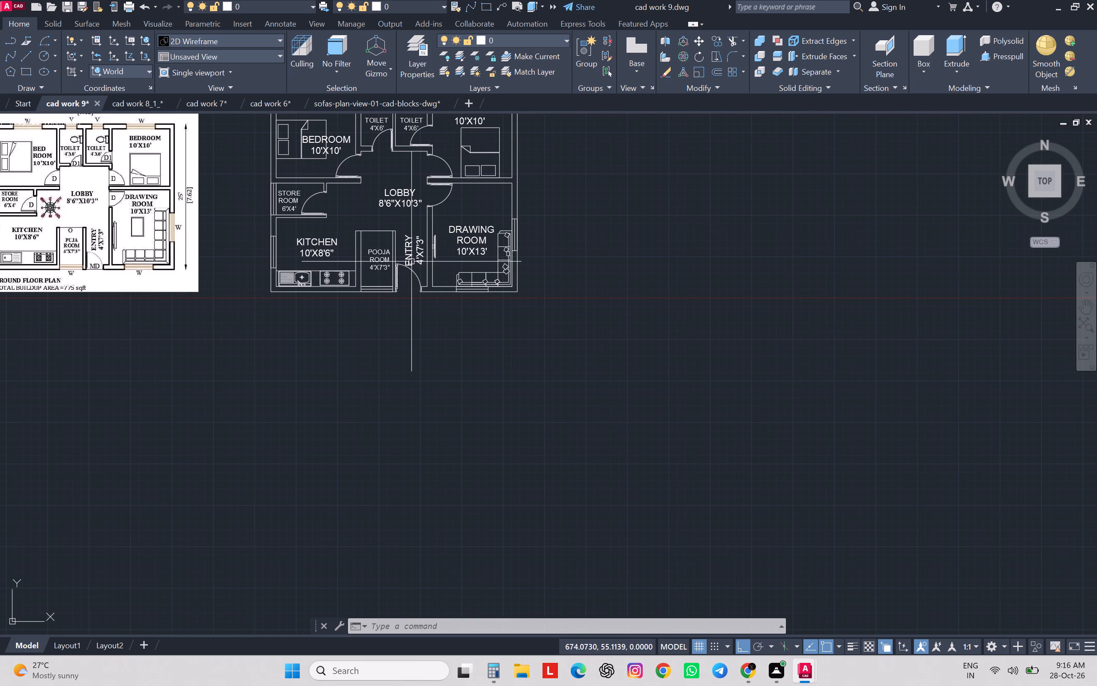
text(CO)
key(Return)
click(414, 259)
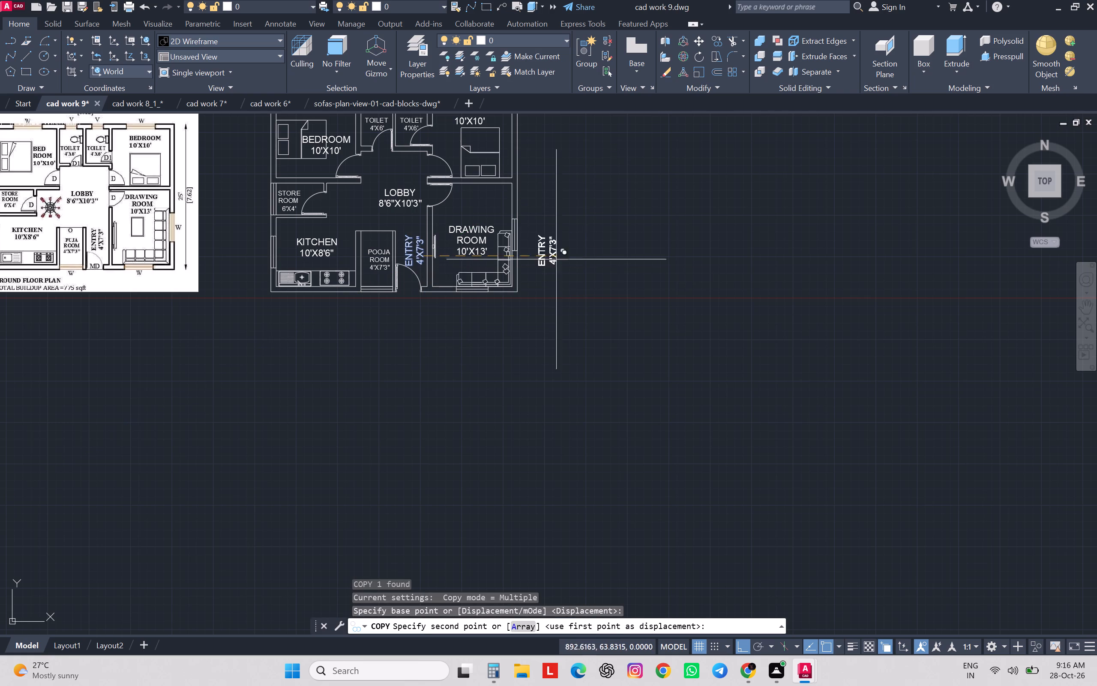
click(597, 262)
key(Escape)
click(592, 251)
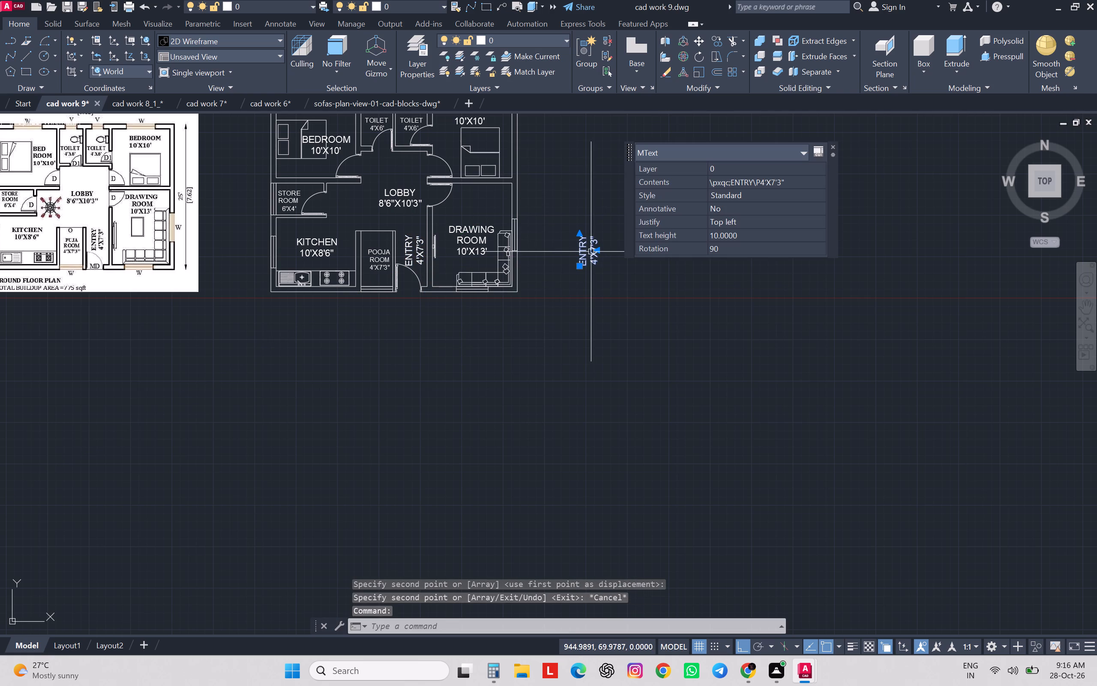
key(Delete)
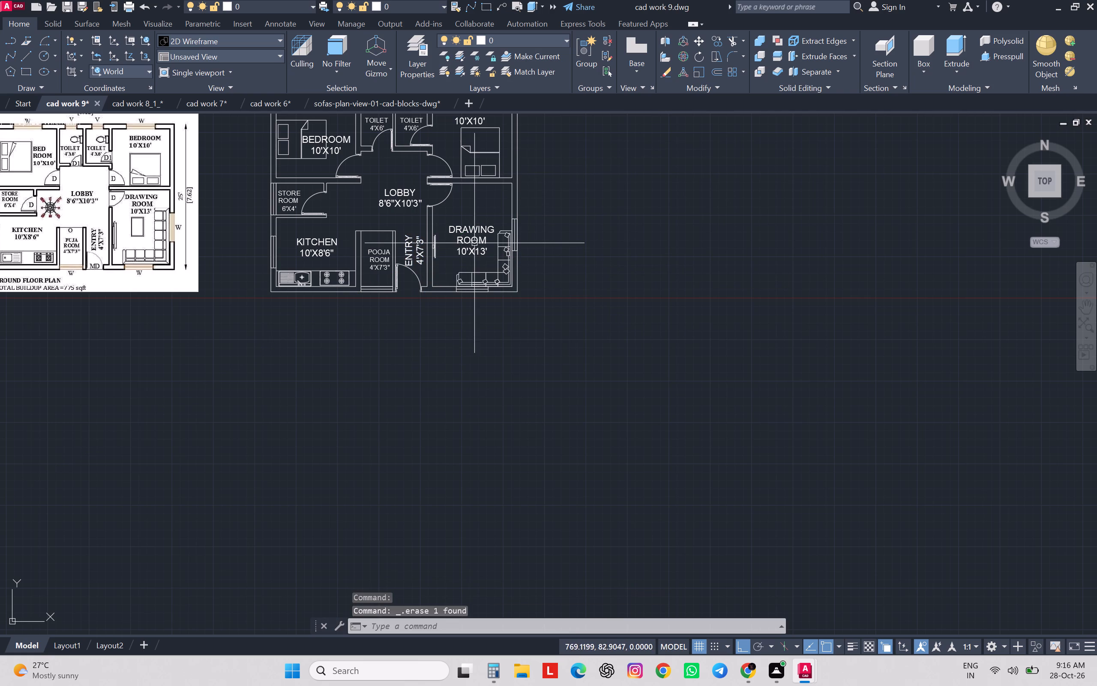
Copy the DRAWING ROOM 10'X13' label to the empty space outside the drawing room's outer wall.
click(475, 243)
text(CO)
key(space)
click(478, 243)
click(611, 247)
key(Escape)
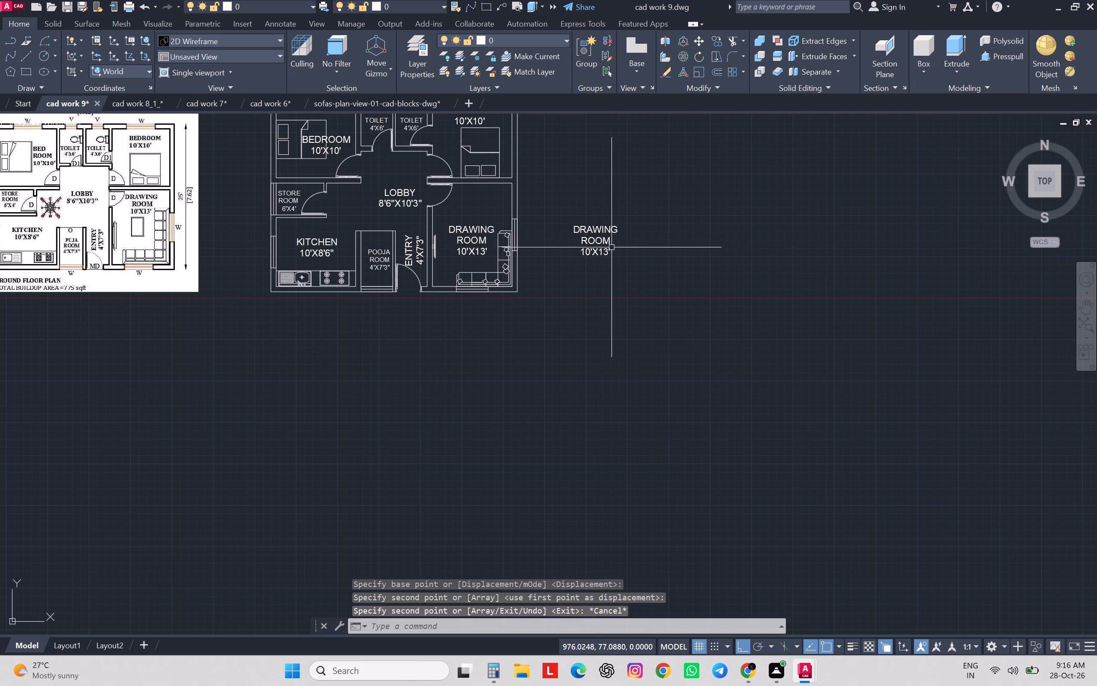
Replace the whole text of the copied drawing room label outside the plan with W.
double_click(599, 238)
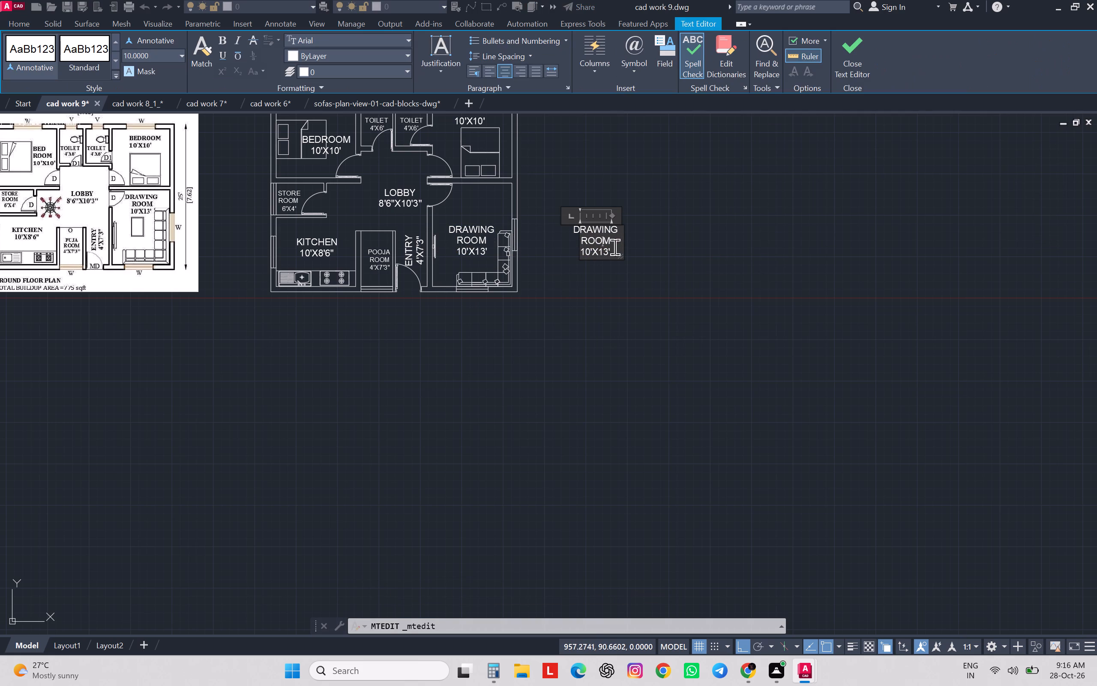
drag(614, 247, 575, 239)
drag(575, 233, 579, 234)
drag(579, 234, 620, 275)
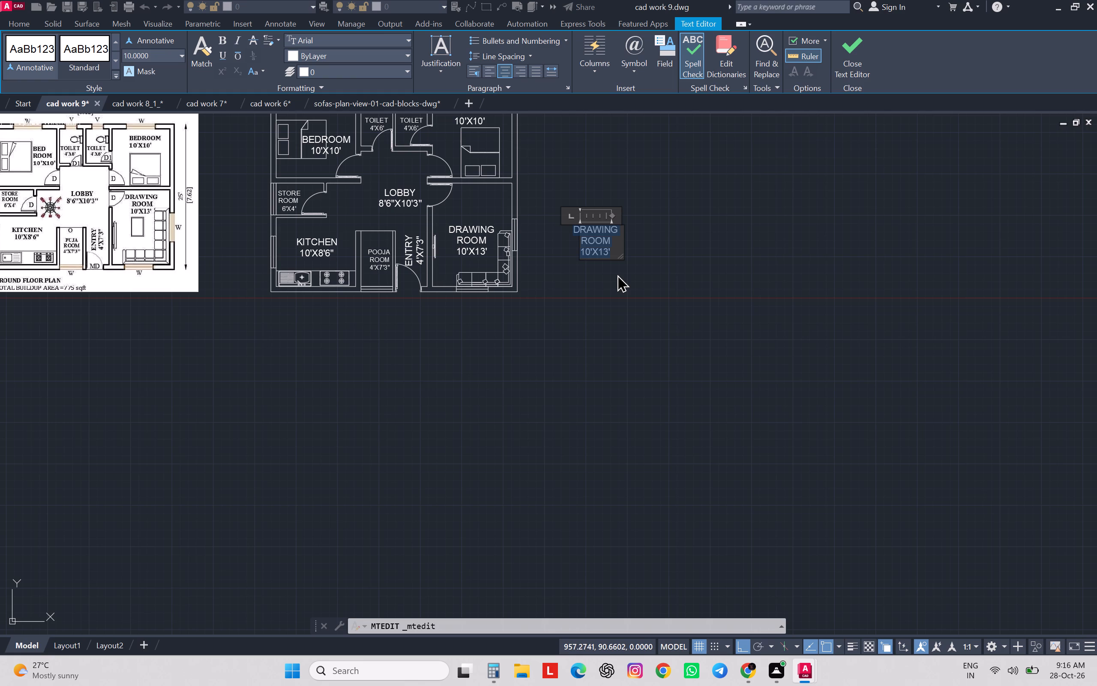
key(w)
click(619, 272)
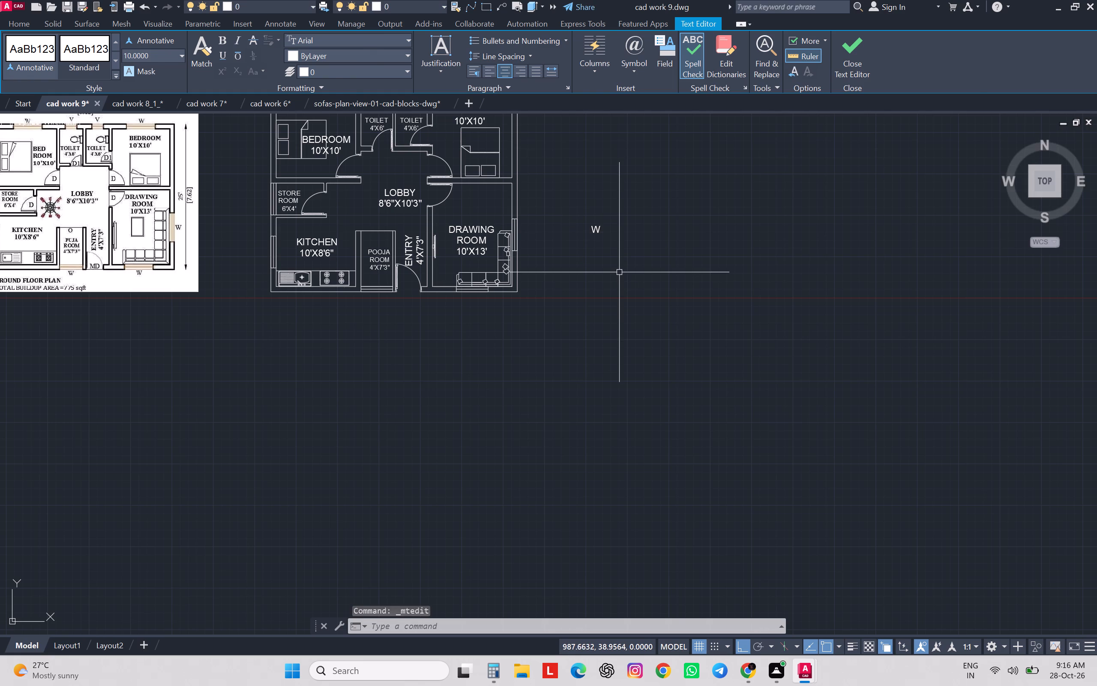
Turn Ortho off during a trial copy of the W label towards the drawing room's bottom window.
click(596, 230)
text(CO)
key(Return)
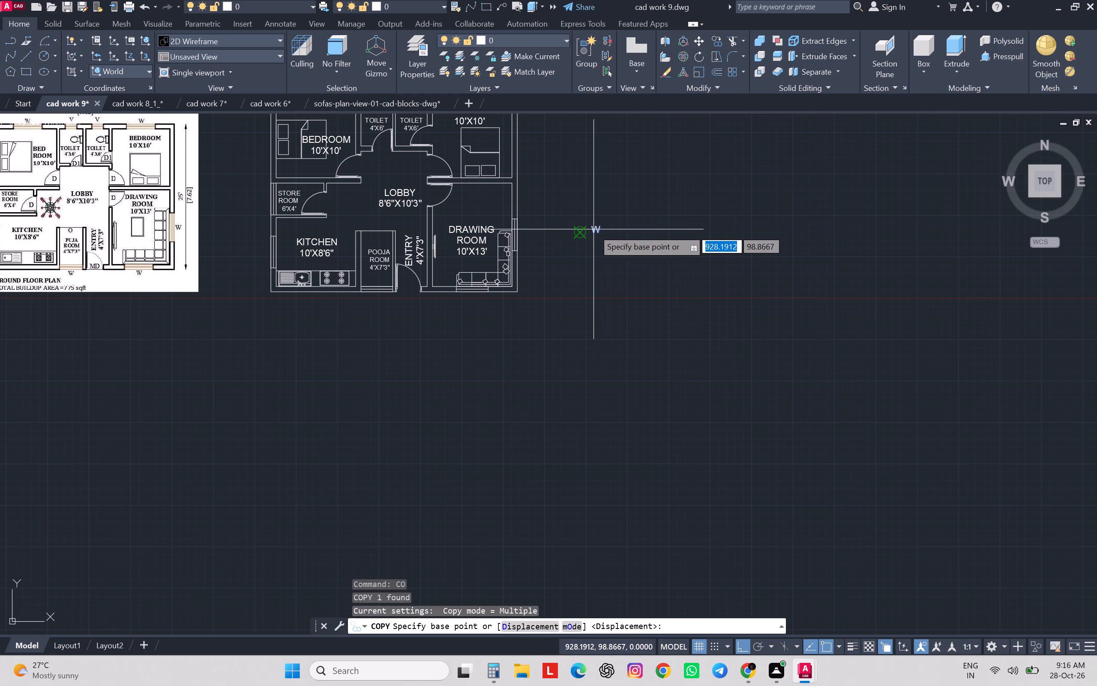
scroll(597, 229, up, 3)
click(595, 229)
scroll(595, 229, down, 2)
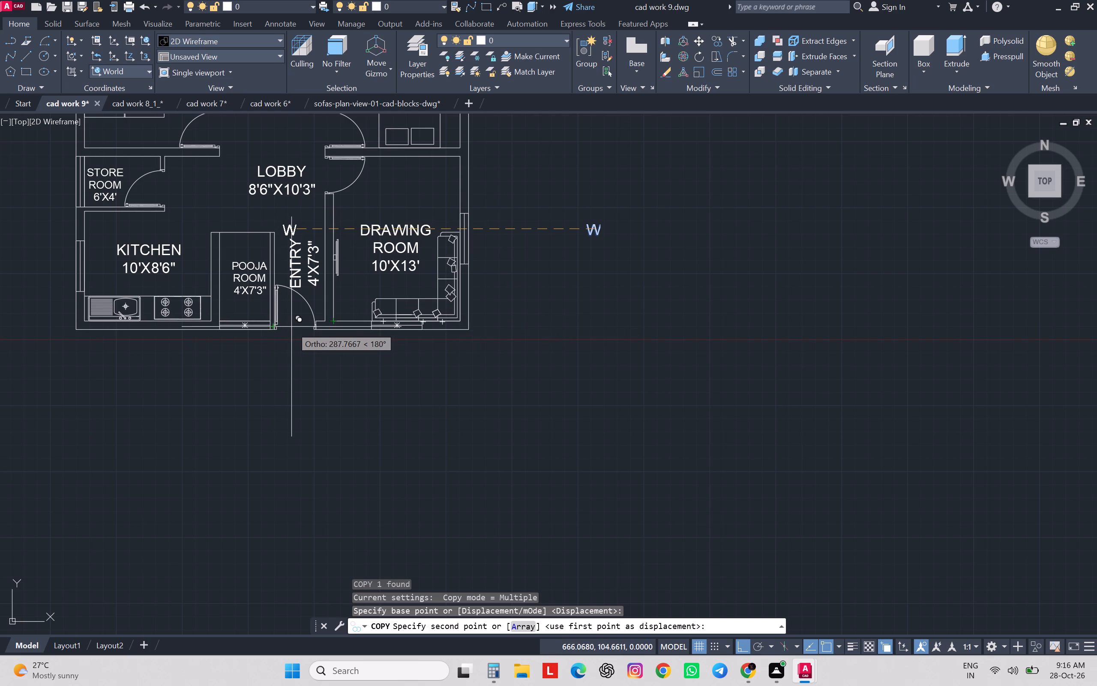
key(F8)
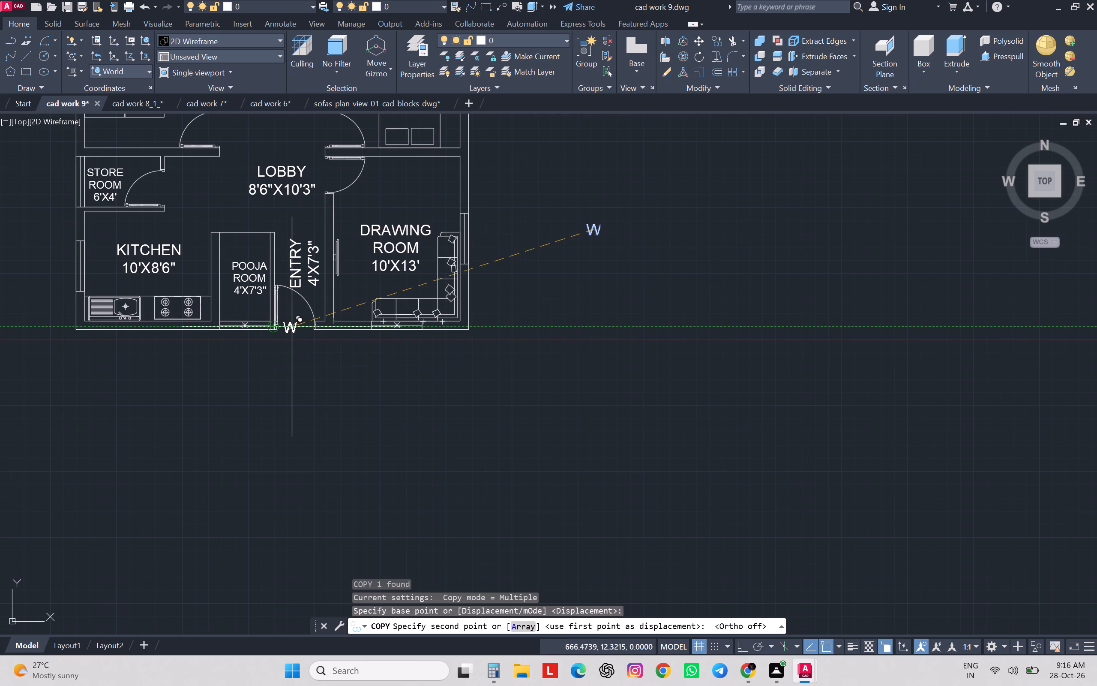
scroll(294, 325, down, 2)
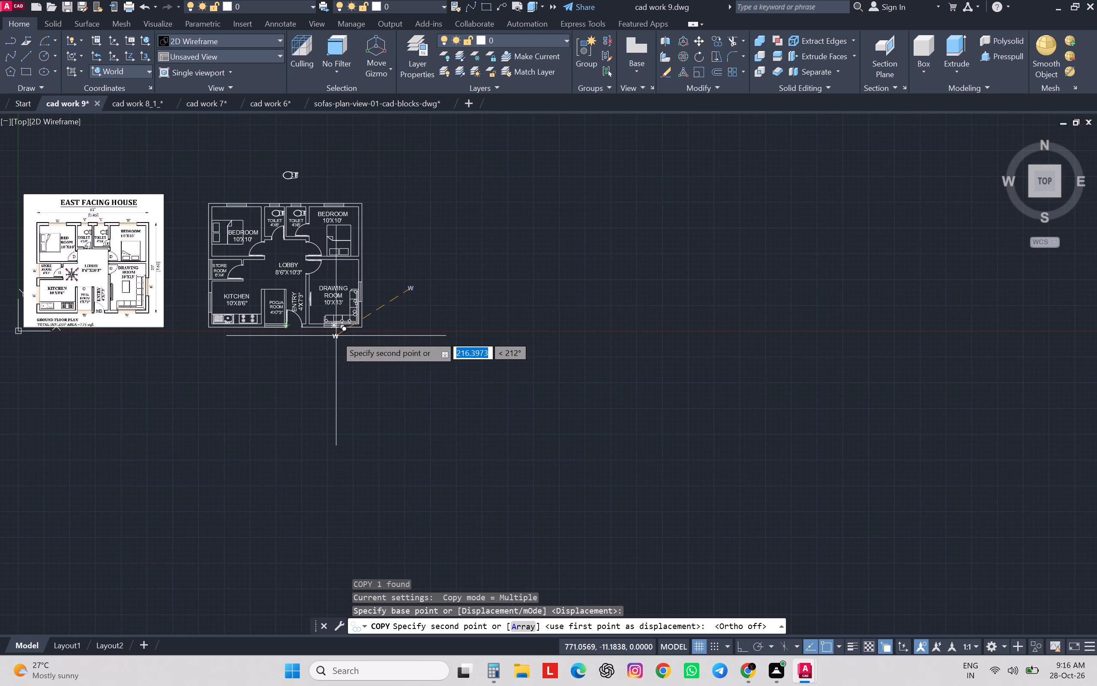
scroll(336, 336, up, 3)
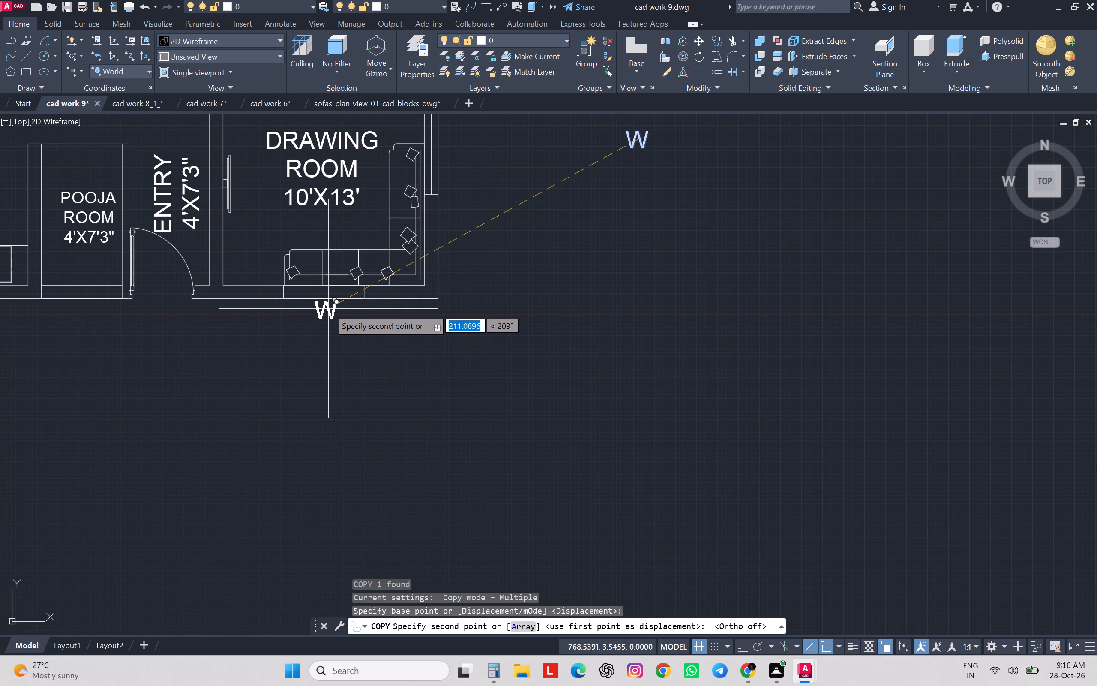
key(Escape)
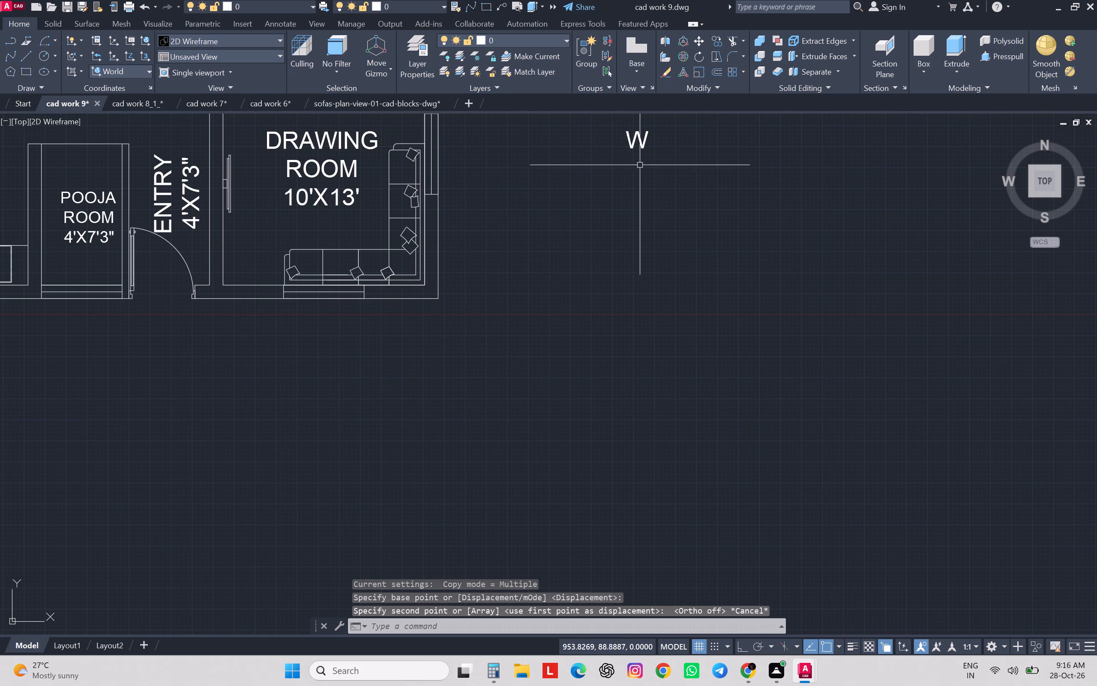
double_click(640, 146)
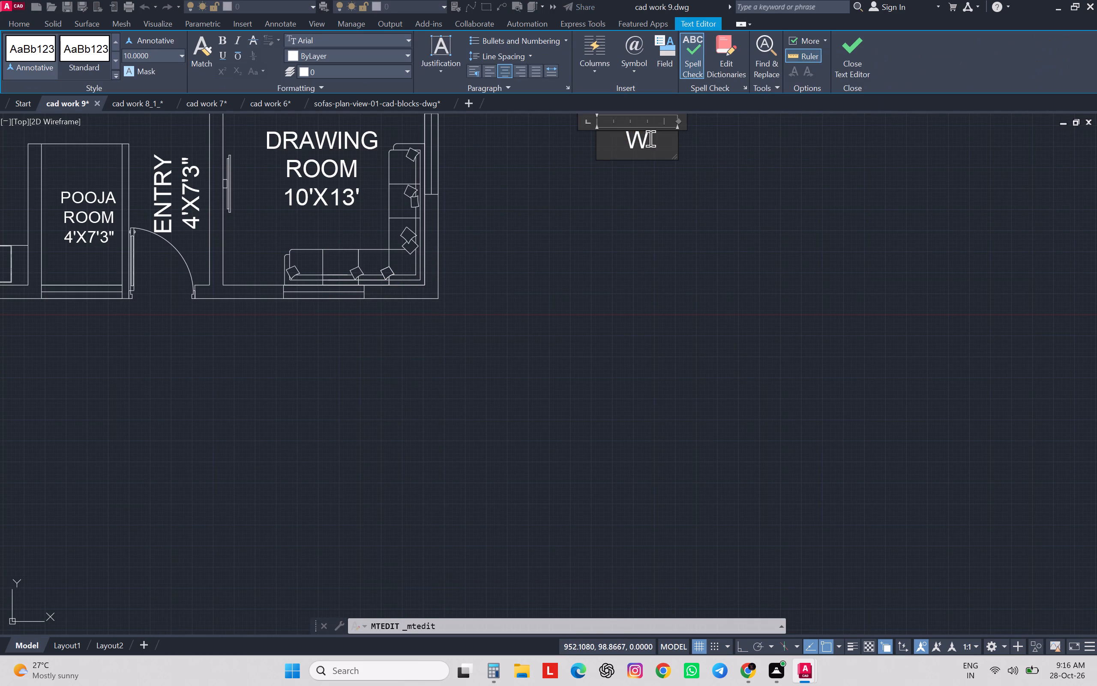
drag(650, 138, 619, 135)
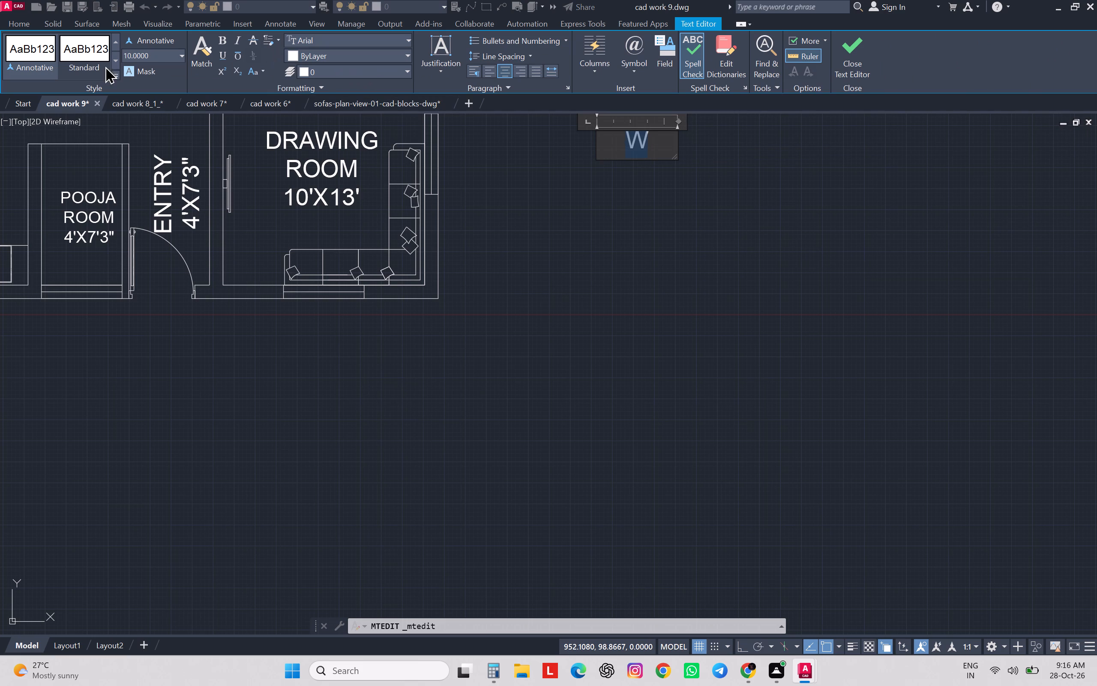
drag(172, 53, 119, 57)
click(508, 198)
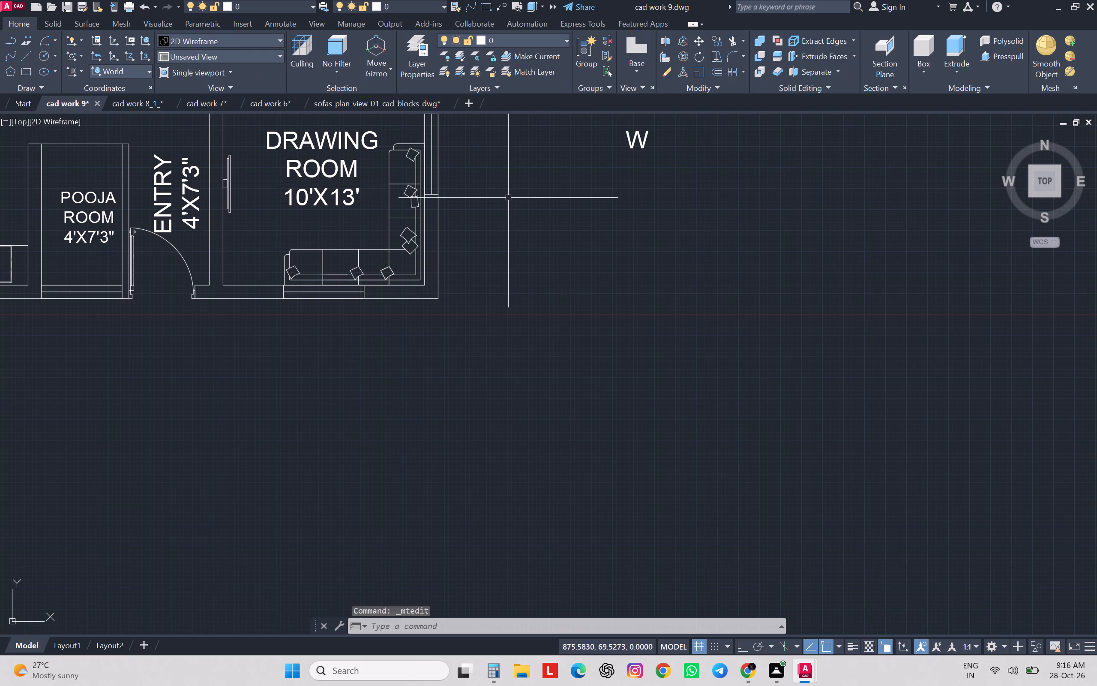
Copy the W label to just outside the drawing room's two windows, one below the bottom wall and one beside the outer side wall.
click(647, 134)
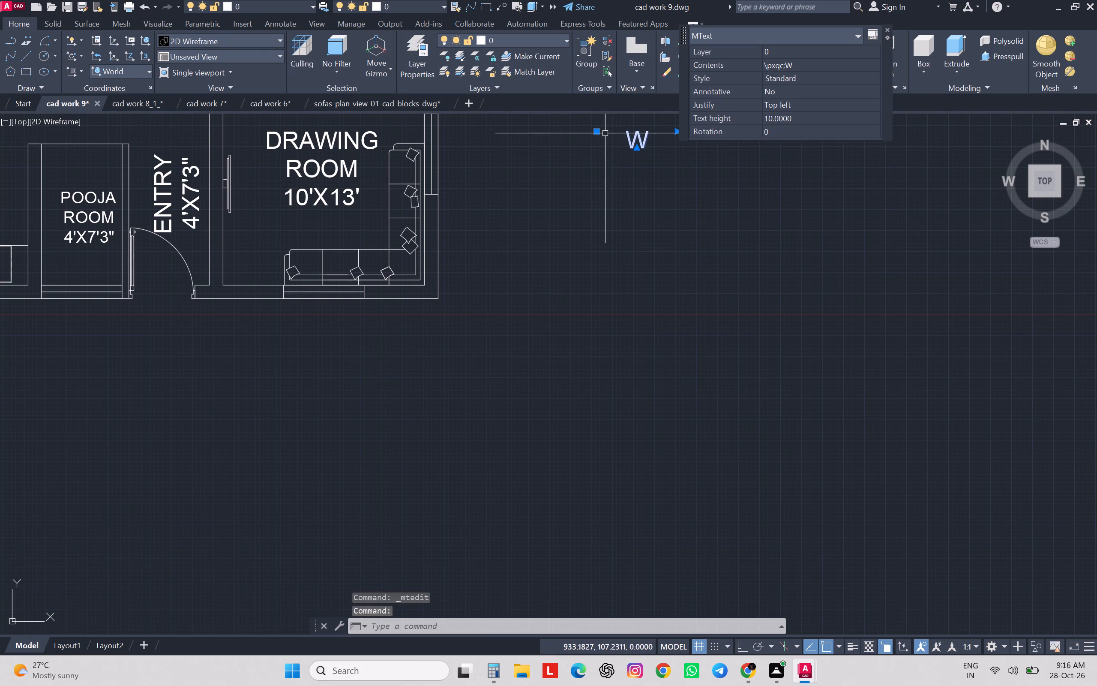
text(CO)
key(Return)
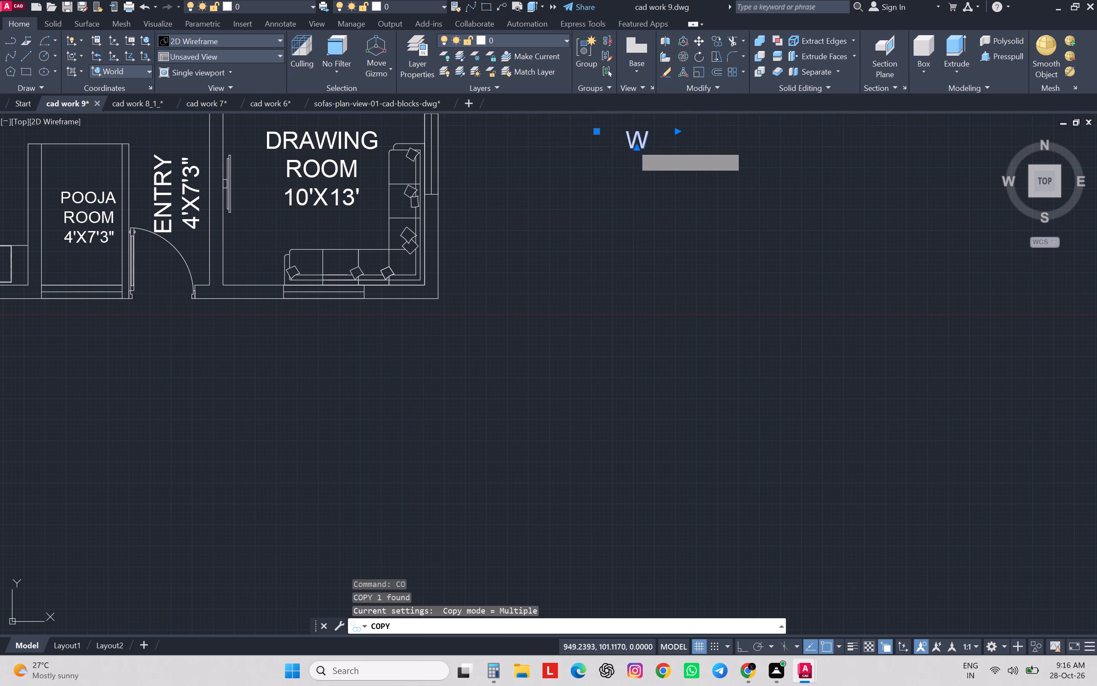
click(637, 140)
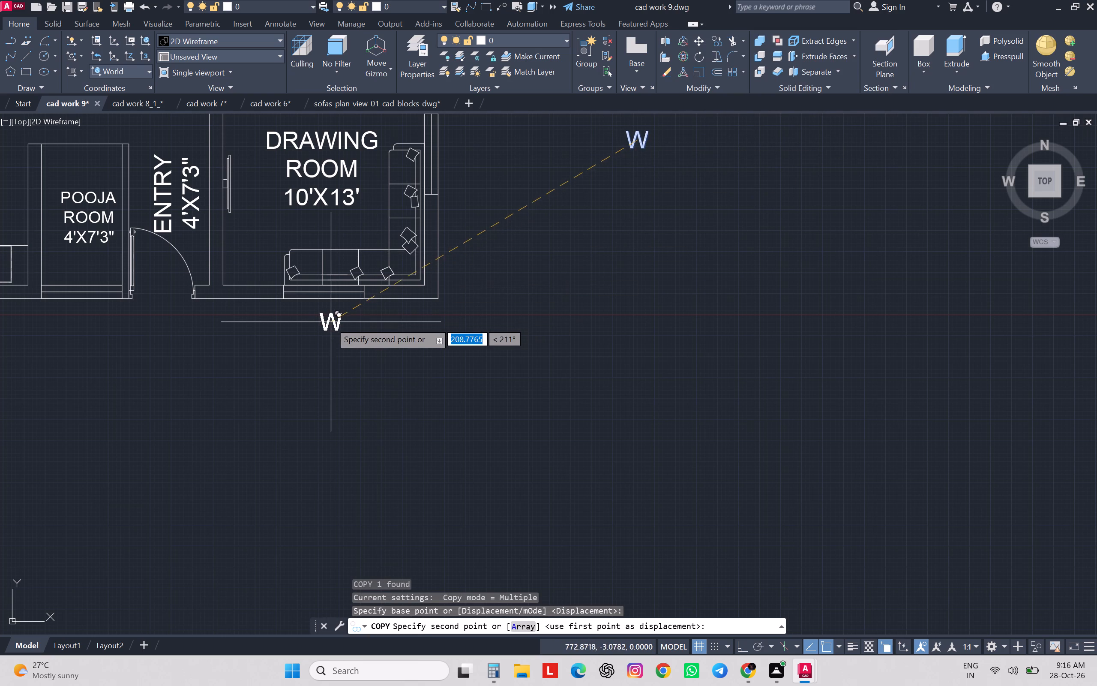
click(325, 313)
scroll(384, 315, down, 2)
middle_drag(424, 286, 438, 294)
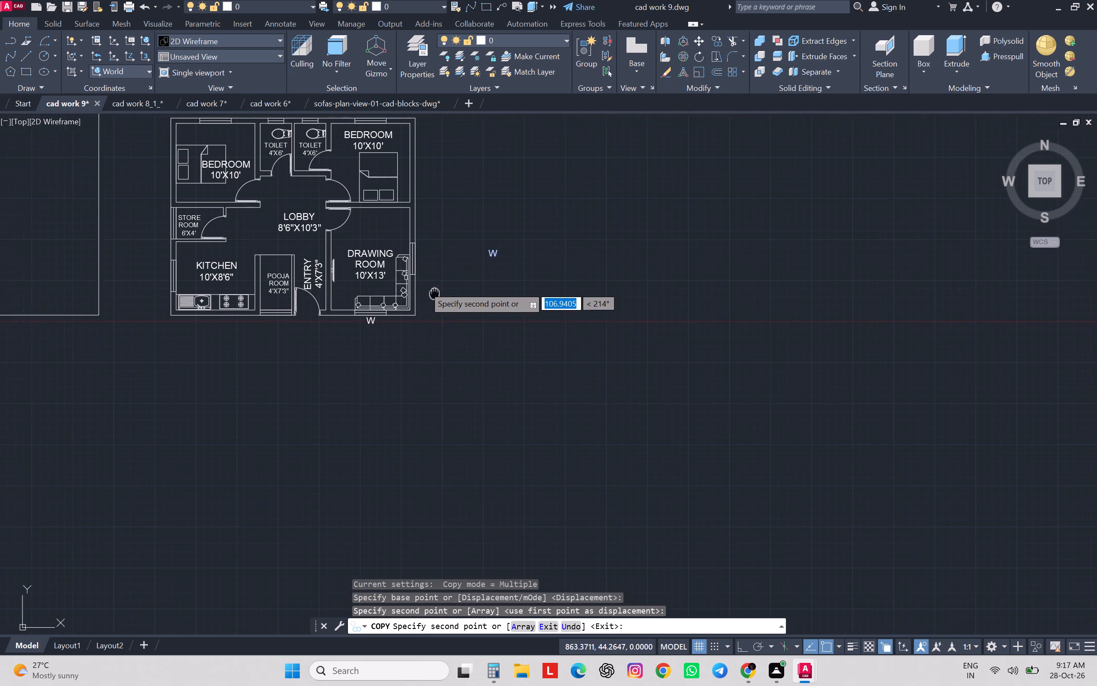
middle_drag(438, 294, 514, 325)
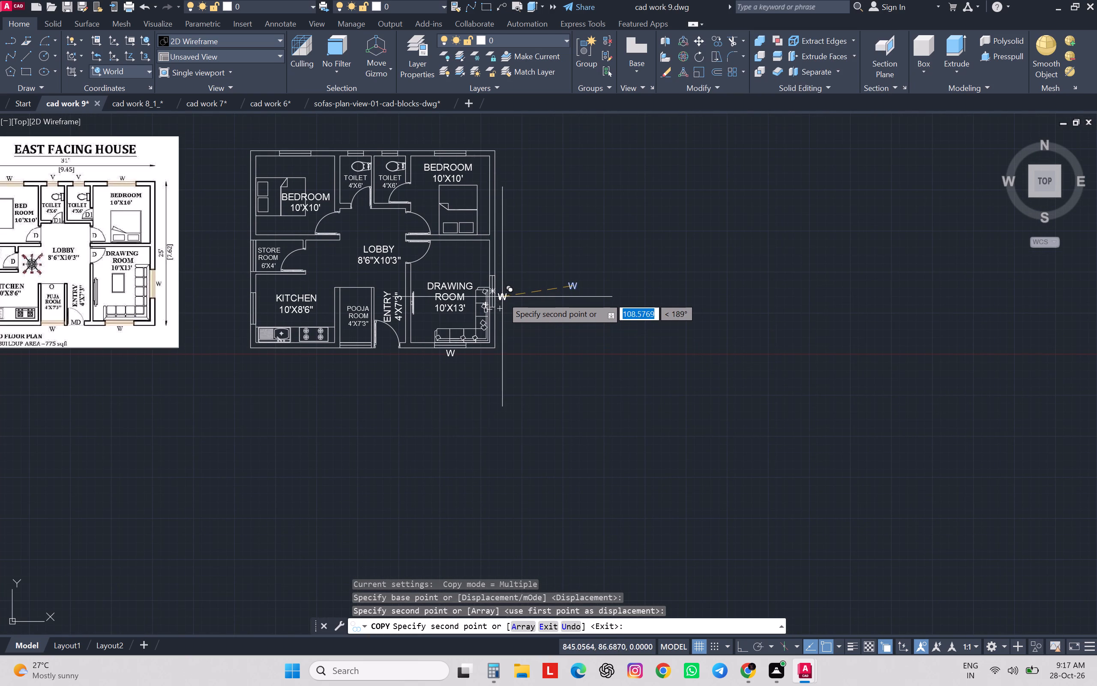
click(502, 294)
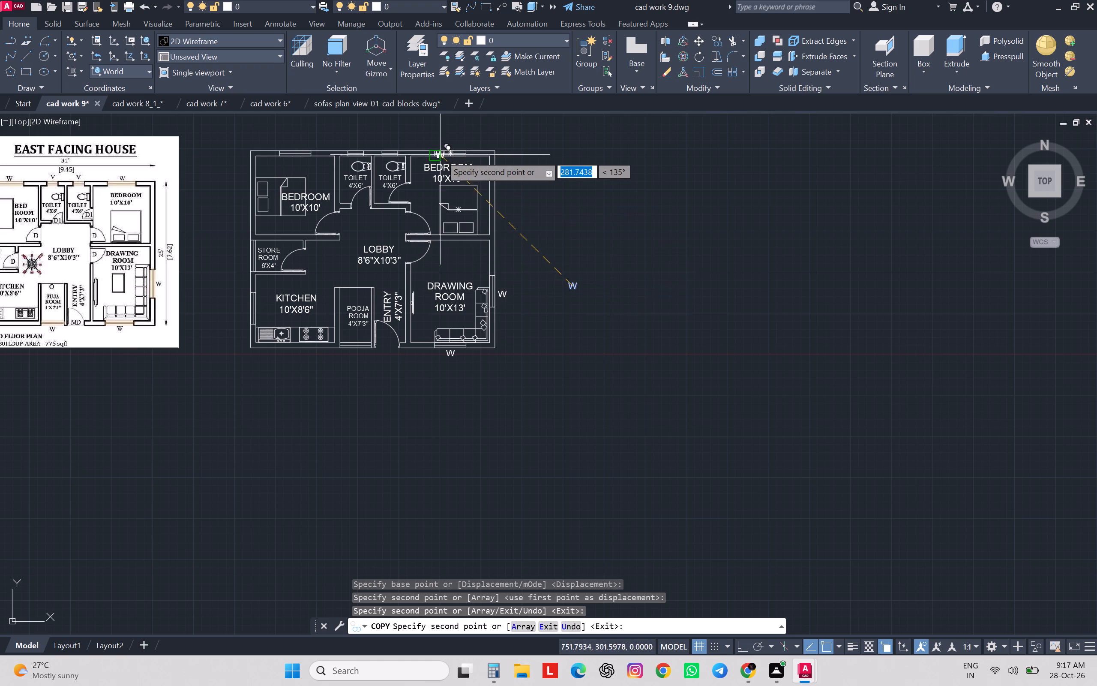
Place further W copies just above the top-wall windows of both bedrooms.
scroll(448, 145, up, 2)
click(448, 145)
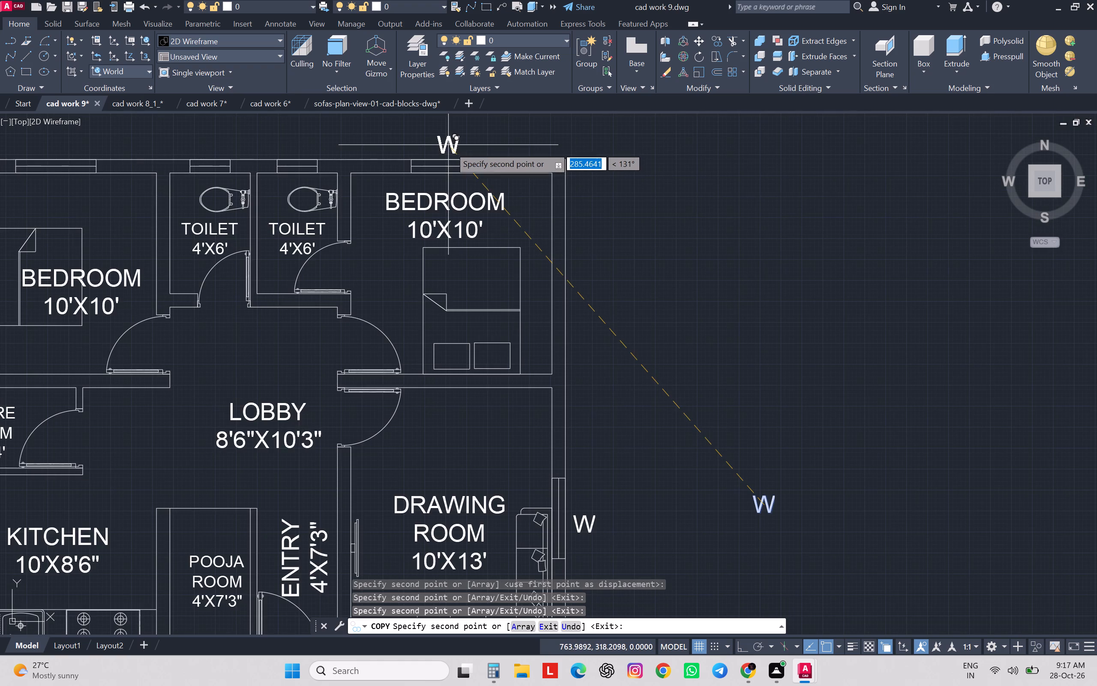
scroll(461, 163, down, 2)
middle_drag(473, 180, 663, 237)
scroll(484, 220, up, 2)
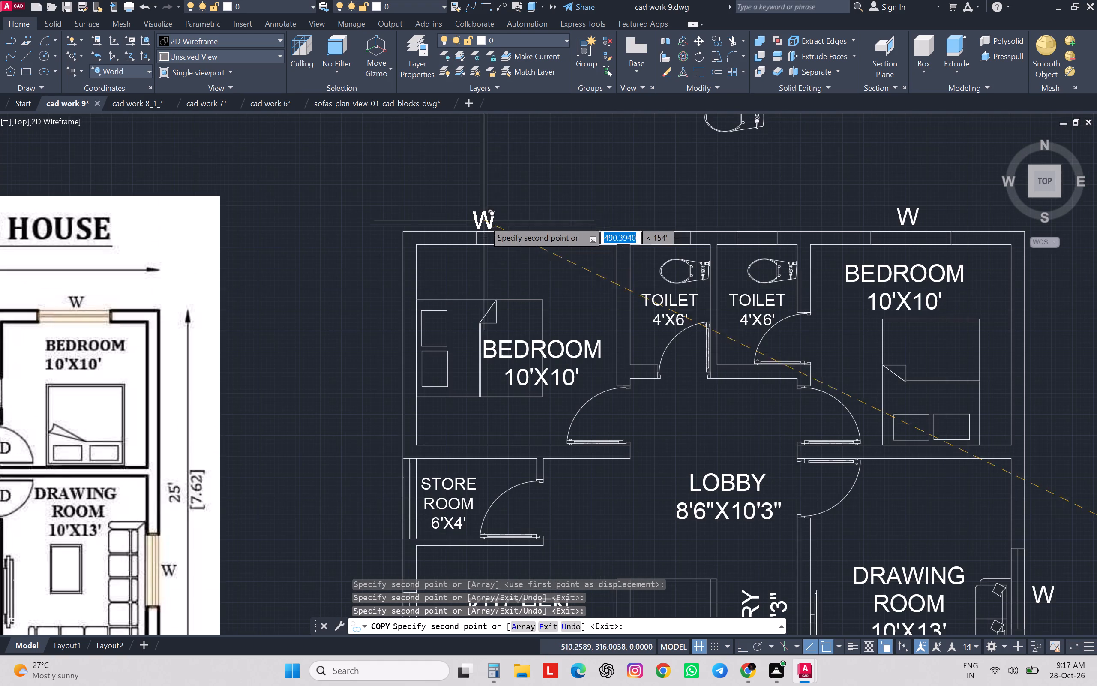
click(510, 219)
Place further W copies just outside the store room and kitchen windows on the left outer wall.
scroll(516, 216, down, 1)
scroll(438, 386, down, 1)
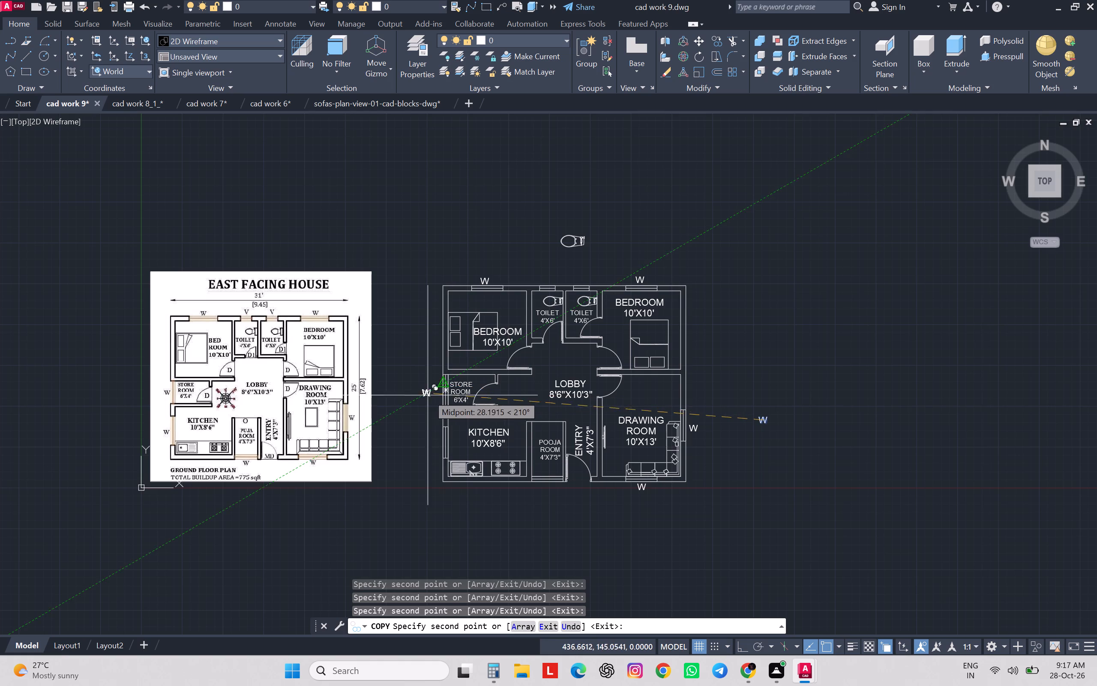
scroll(434, 397, up, 2)
click(440, 389)
scroll(457, 338, down, 2)
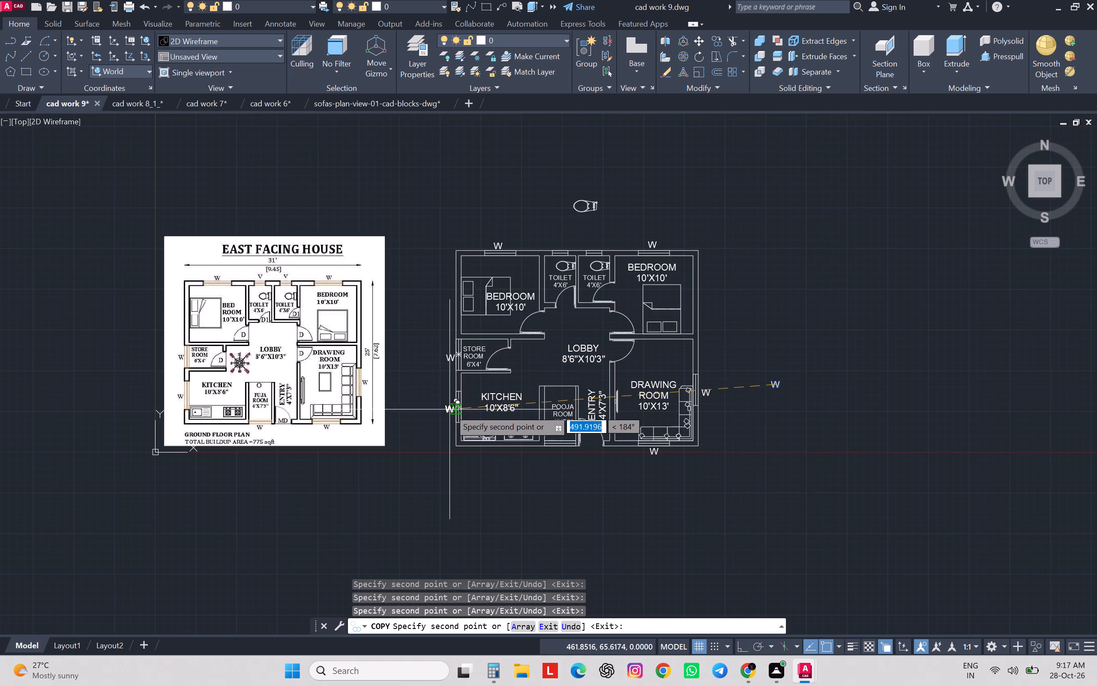
scroll(449, 410, up, 2)
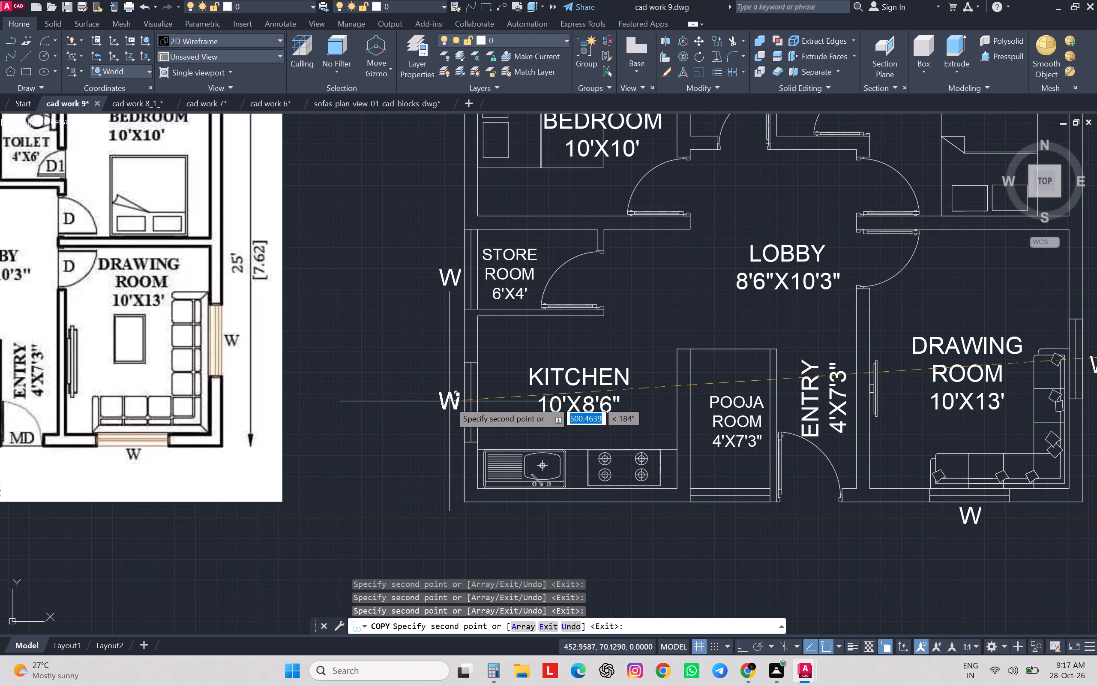
click(450, 401)
Place the last W copy just below the pooja room's bottom window and finish copying.
scroll(504, 329, down, 1)
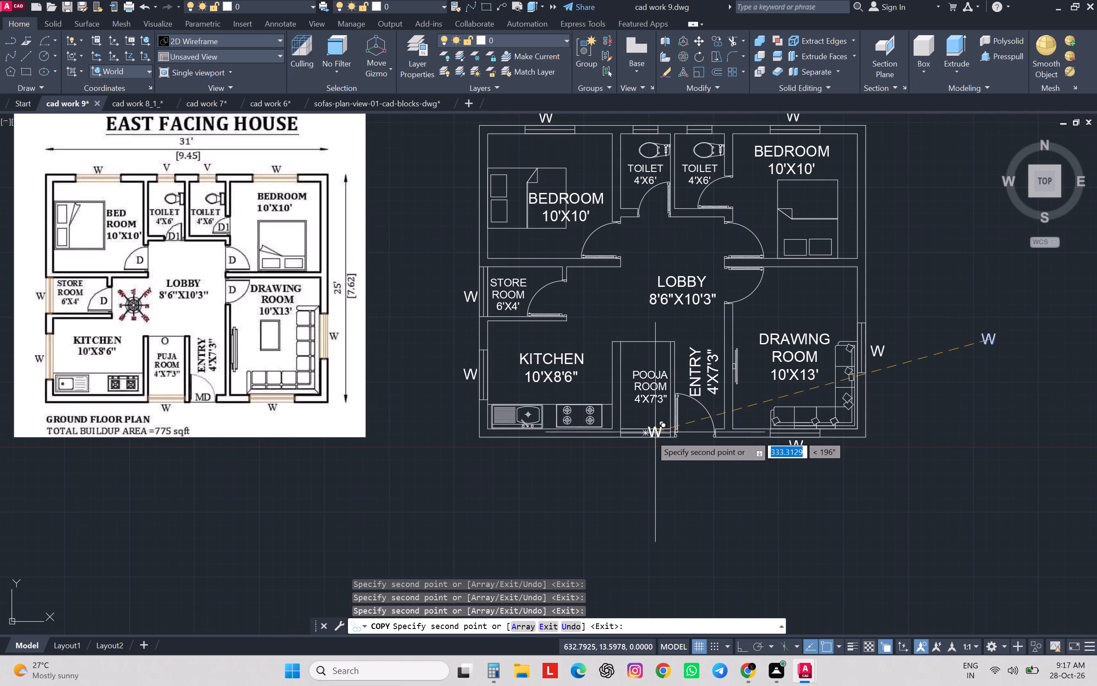
scroll(648, 439, up, 3)
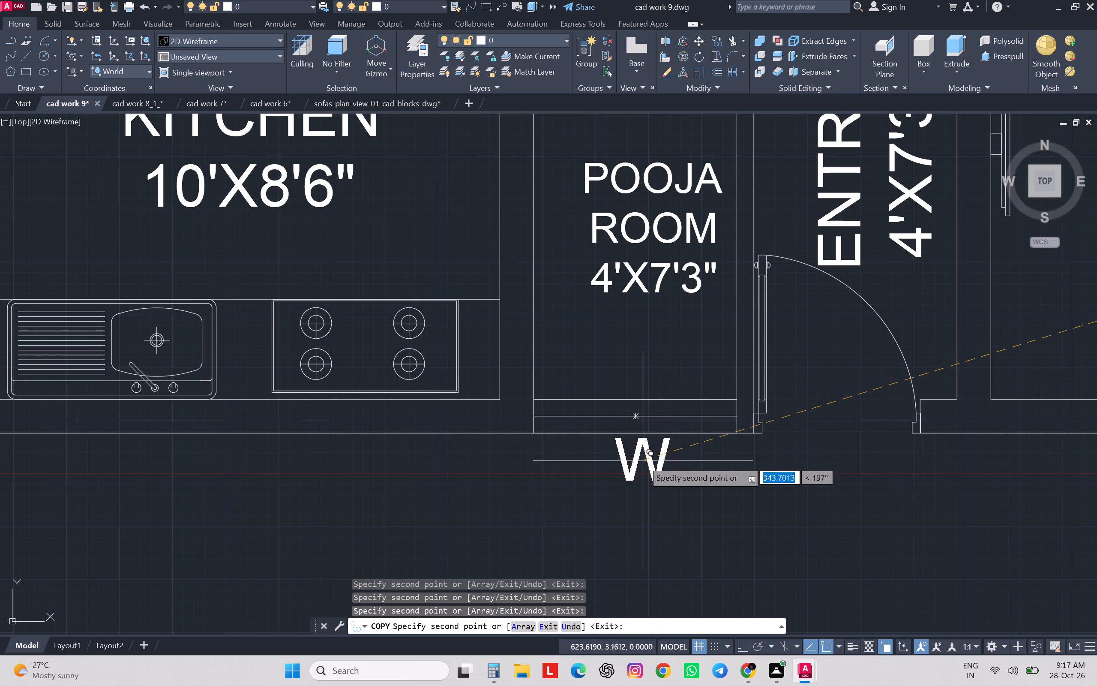
click(640, 466)
scroll(635, 425, down, 3)
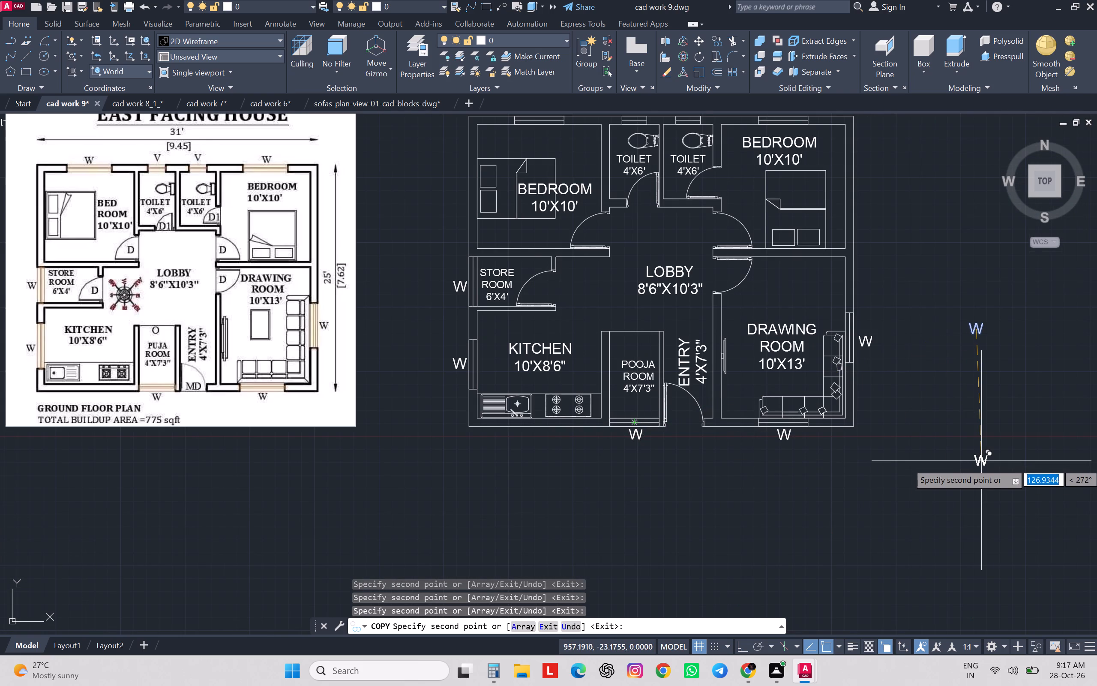
key(Escape)
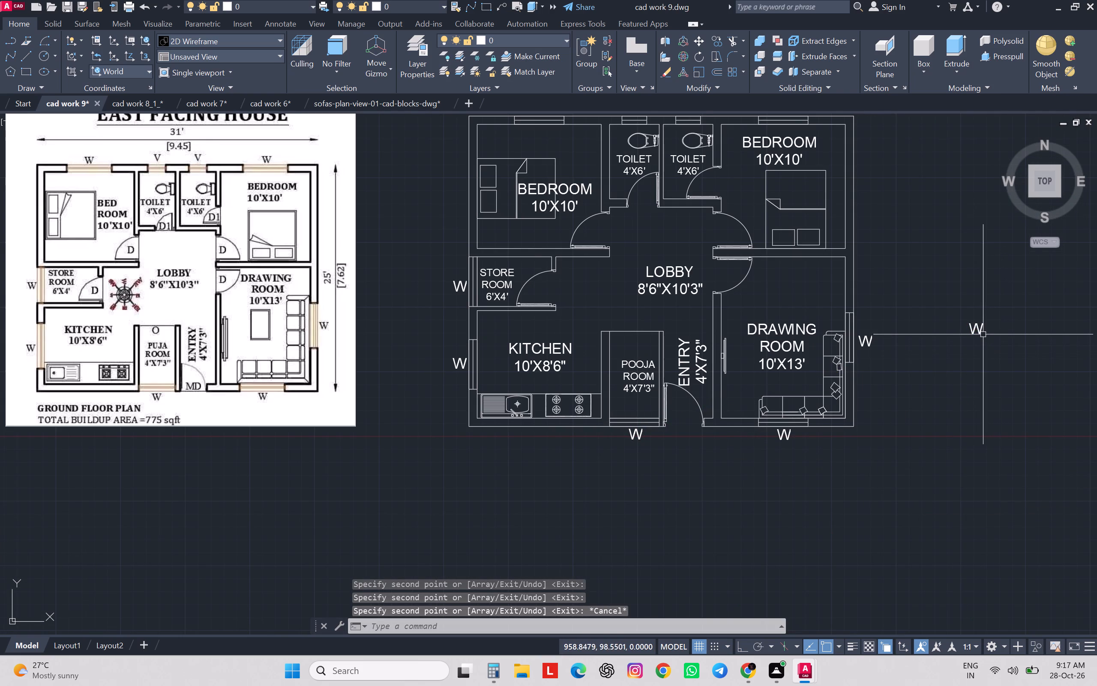
Change the text of the spare W label beside the plan to D.
double_click(982, 333)
key(Escape)
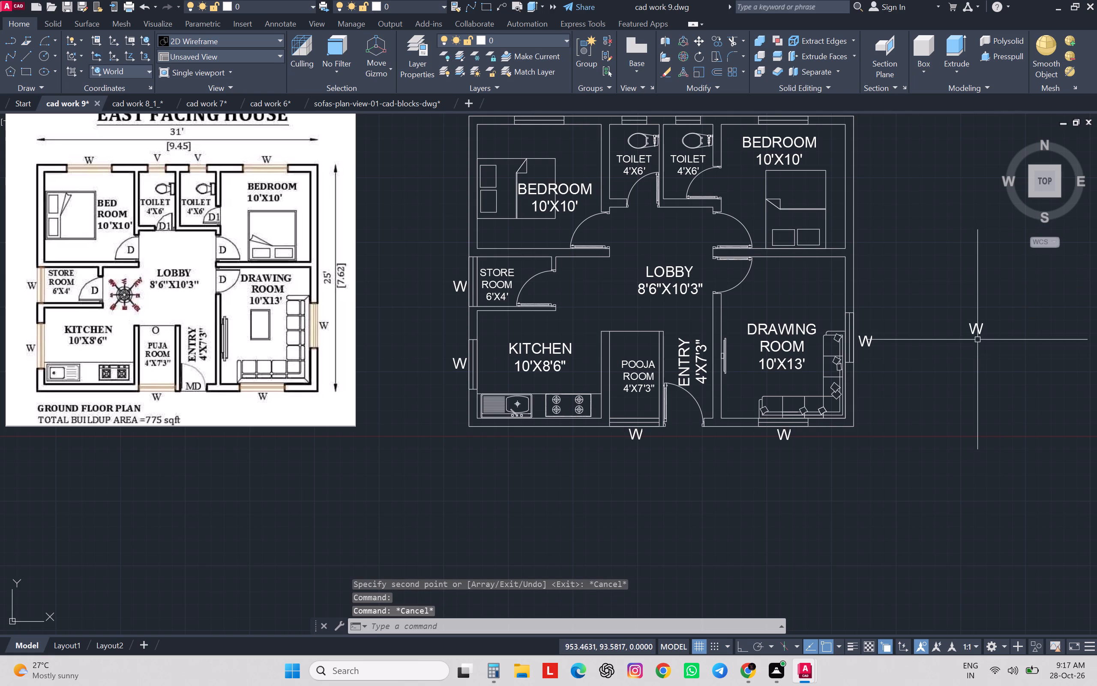
middle_drag(977, 340, 924, 364)
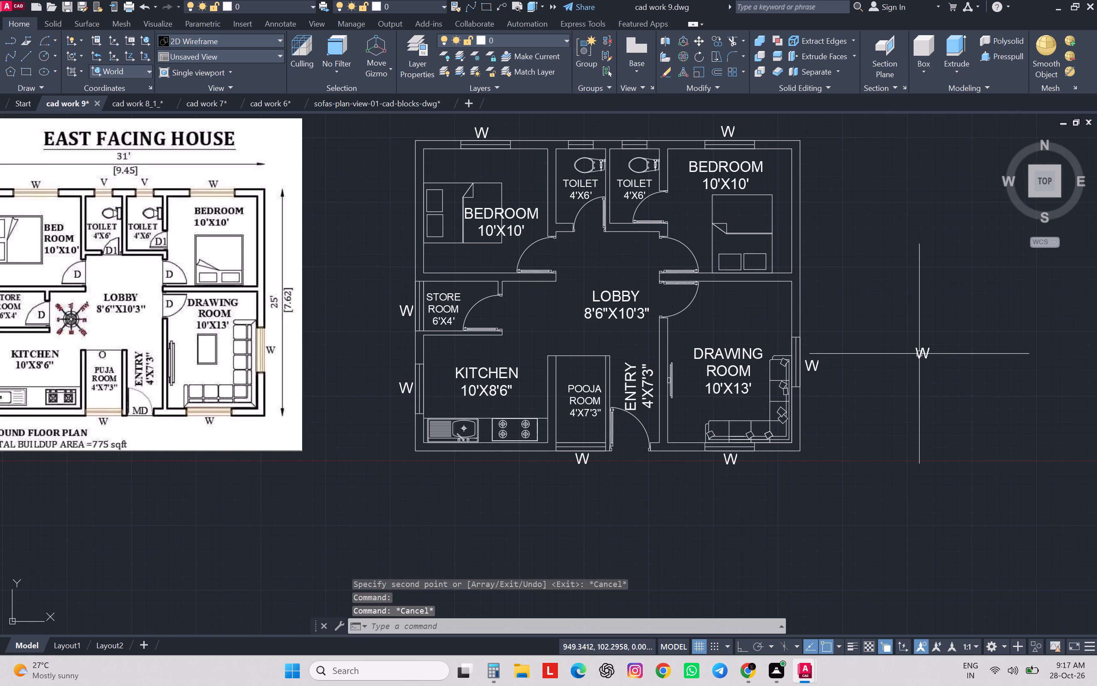
double_click(923, 353)
double_click(926, 355)
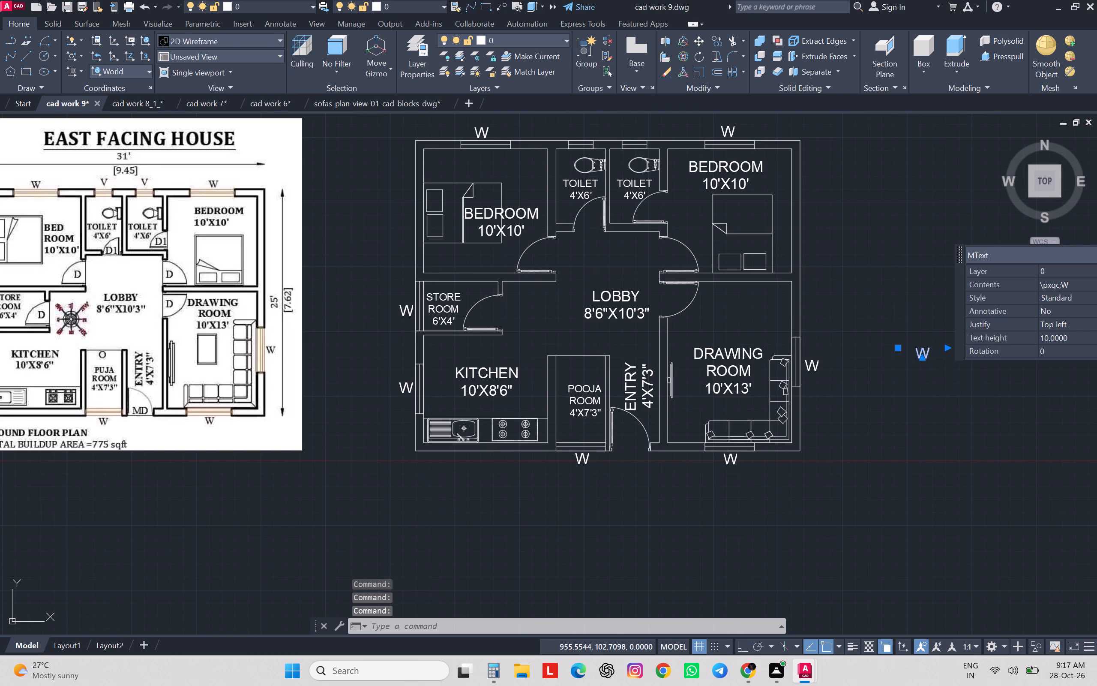
drag(933, 353, 876, 353)
key(d)
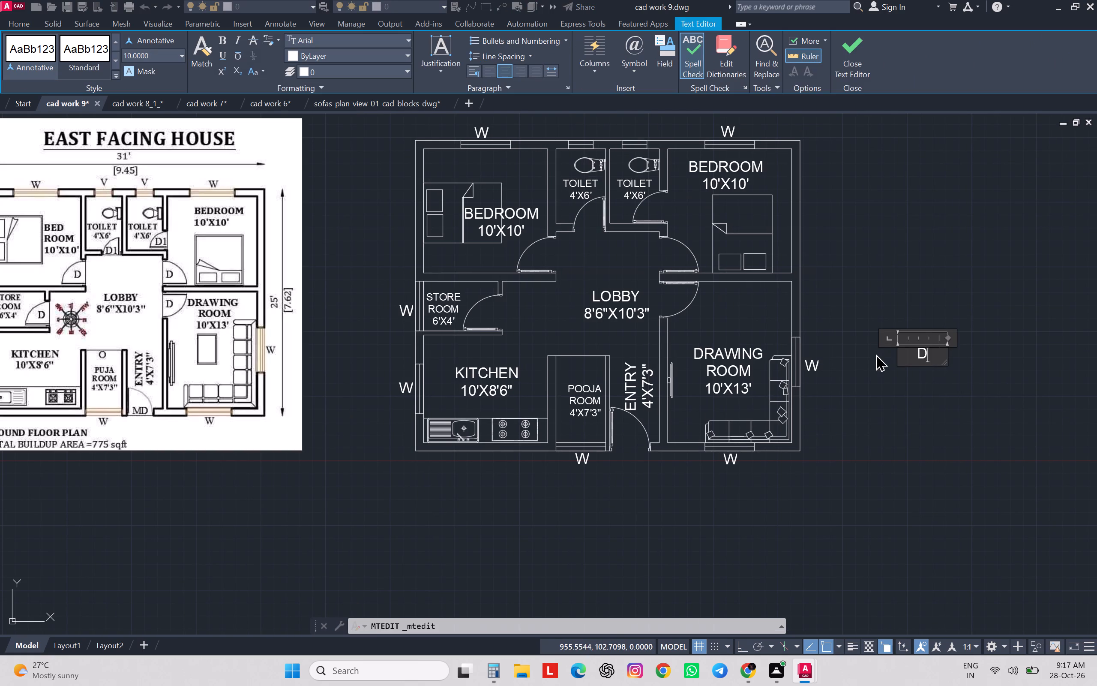
click(890, 414)
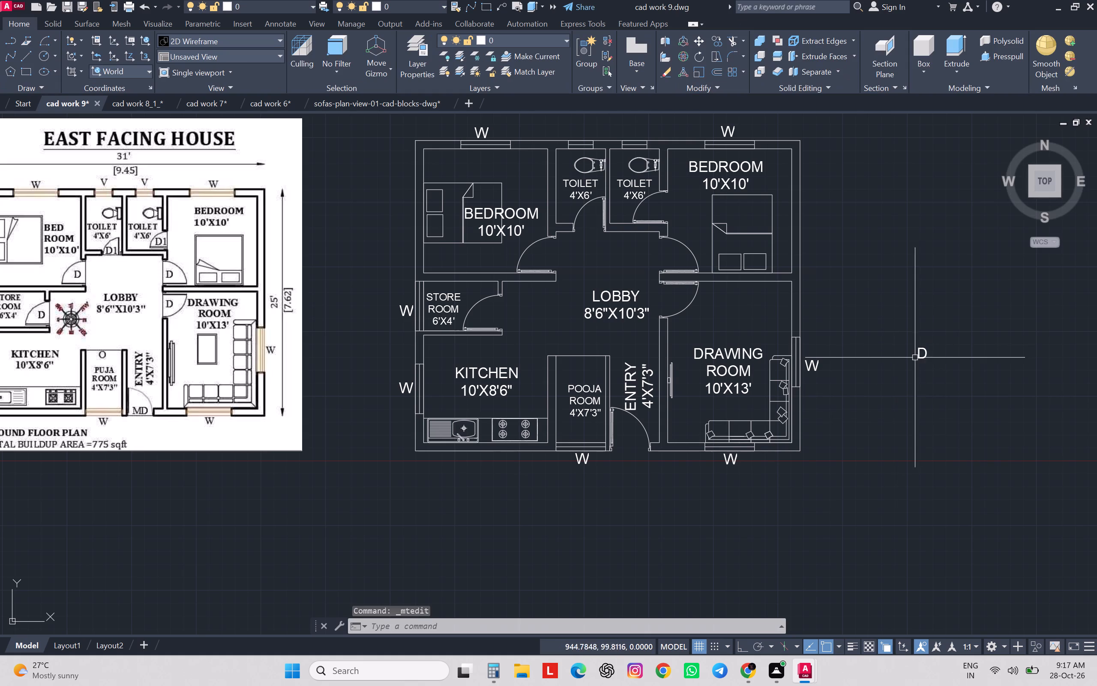
Copy the spare D label to the drawing room door and the door of the bedroom above it.
click(922, 354)
text(CO)
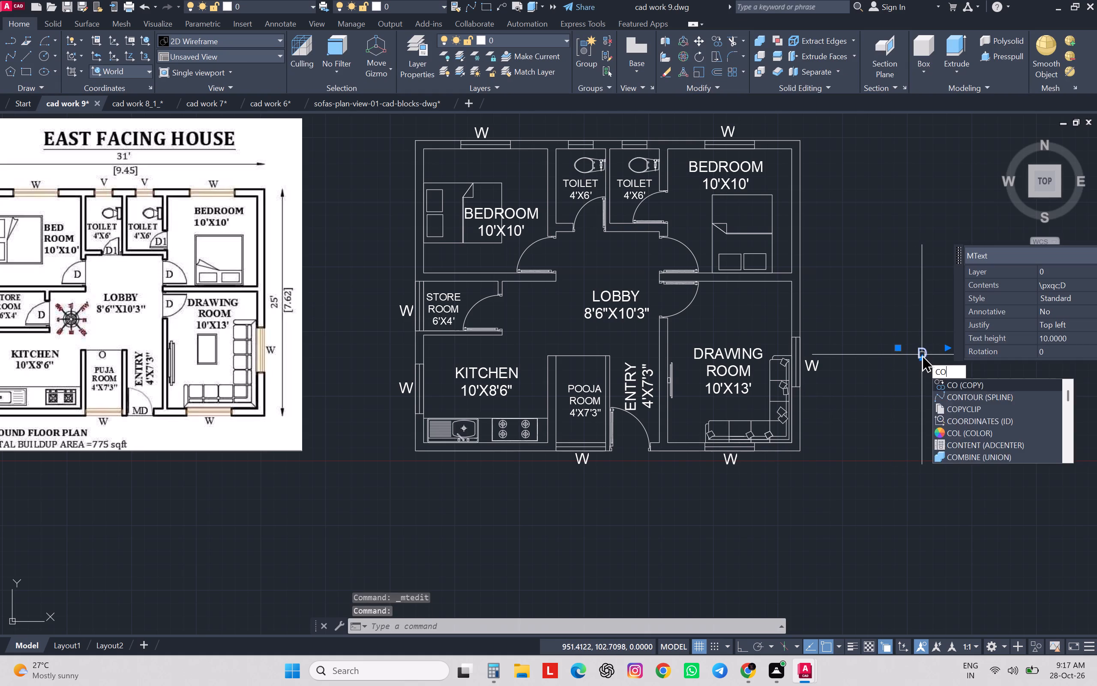
key(Return)
scroll(920, 355, up, 5)
click(921, 353)
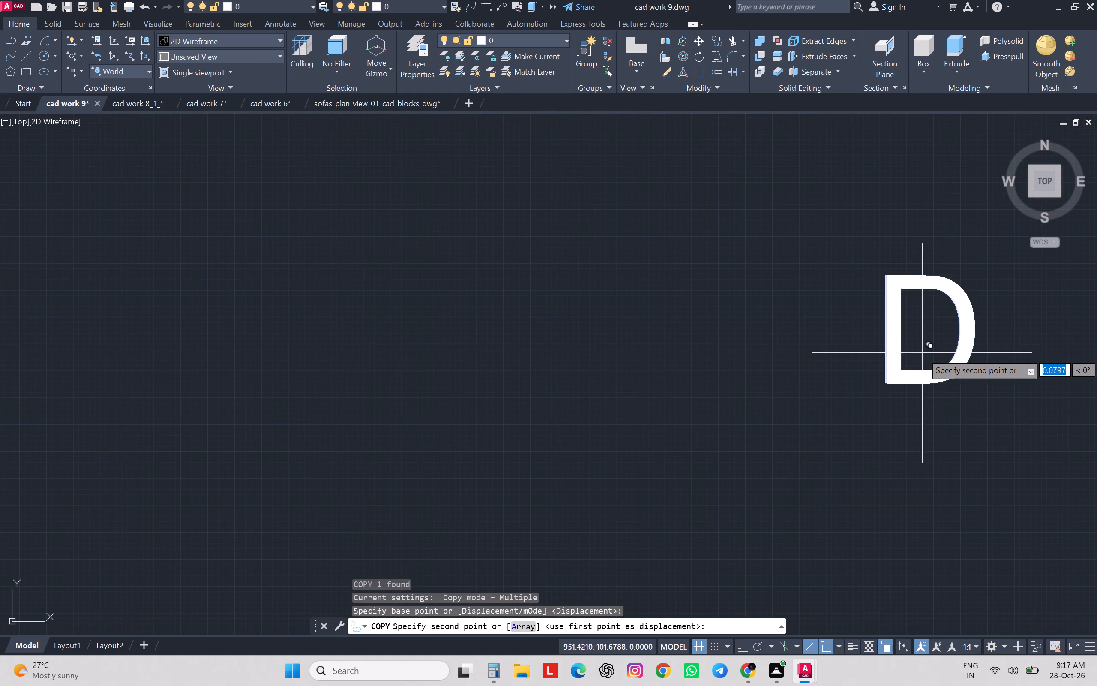
scroll(922, 353, down, 5)
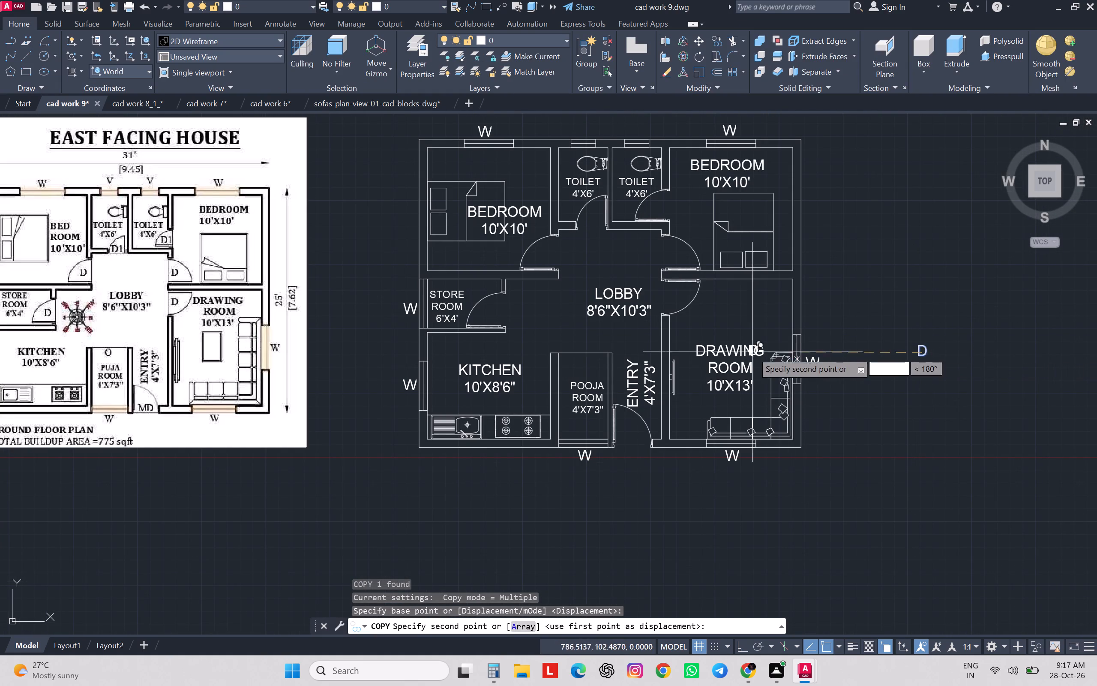
scroll(665, 305, up, 1)
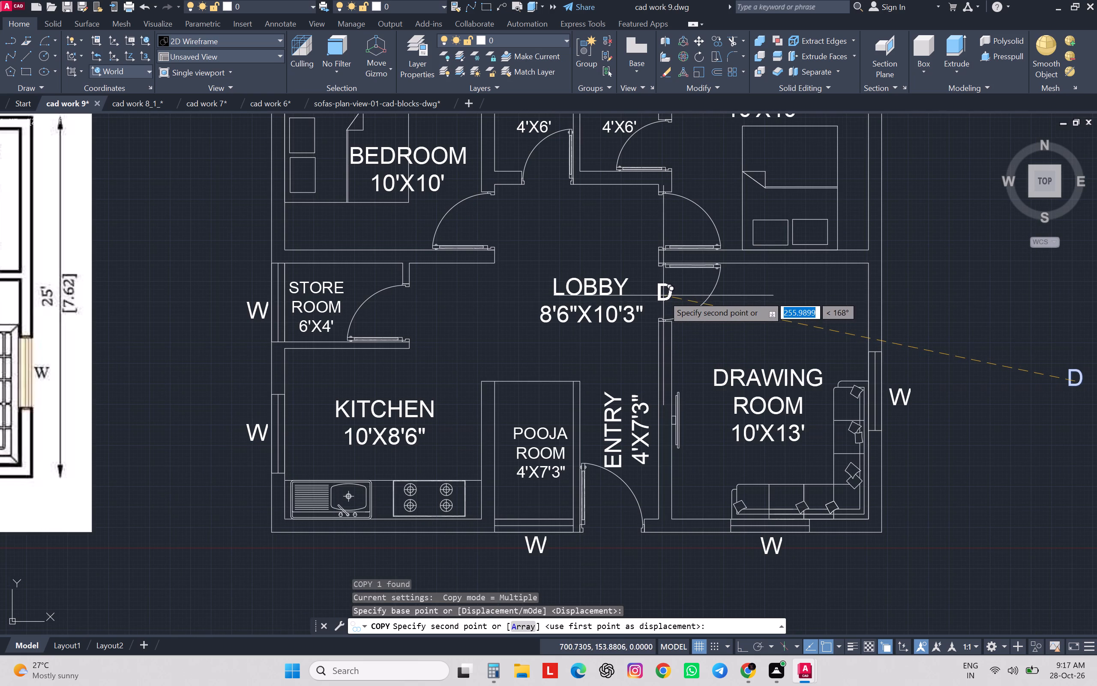
click(663, 295)
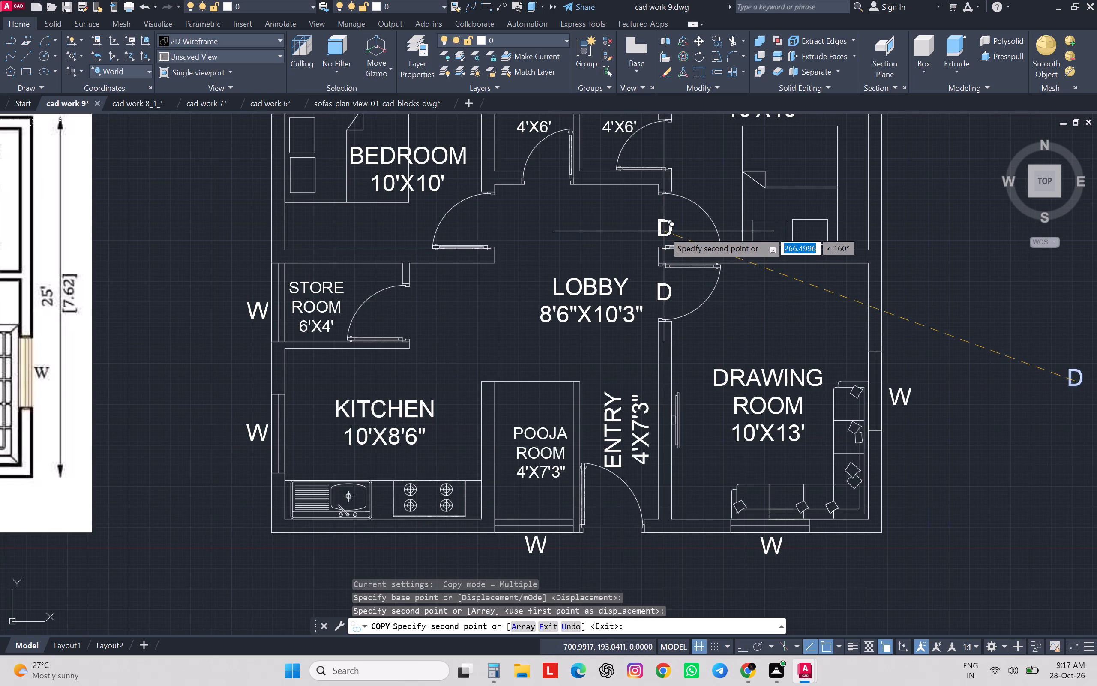
click(664, 227)
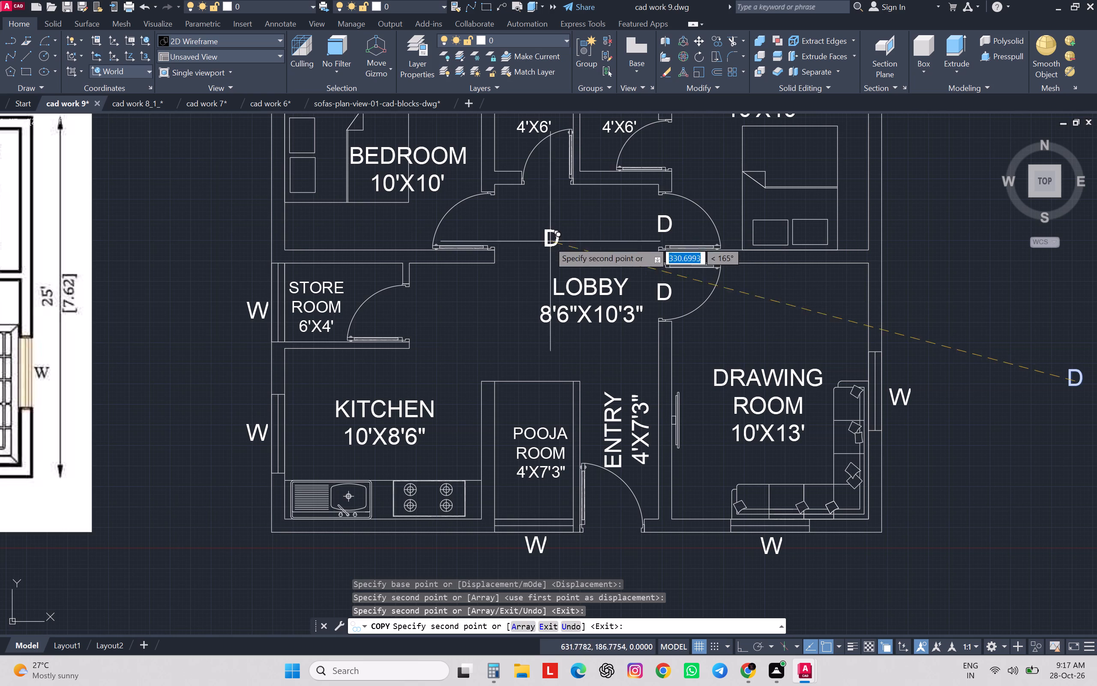
Place further D copies at the left bedroom door and the store room door, then finish copying.
click(487, 228)
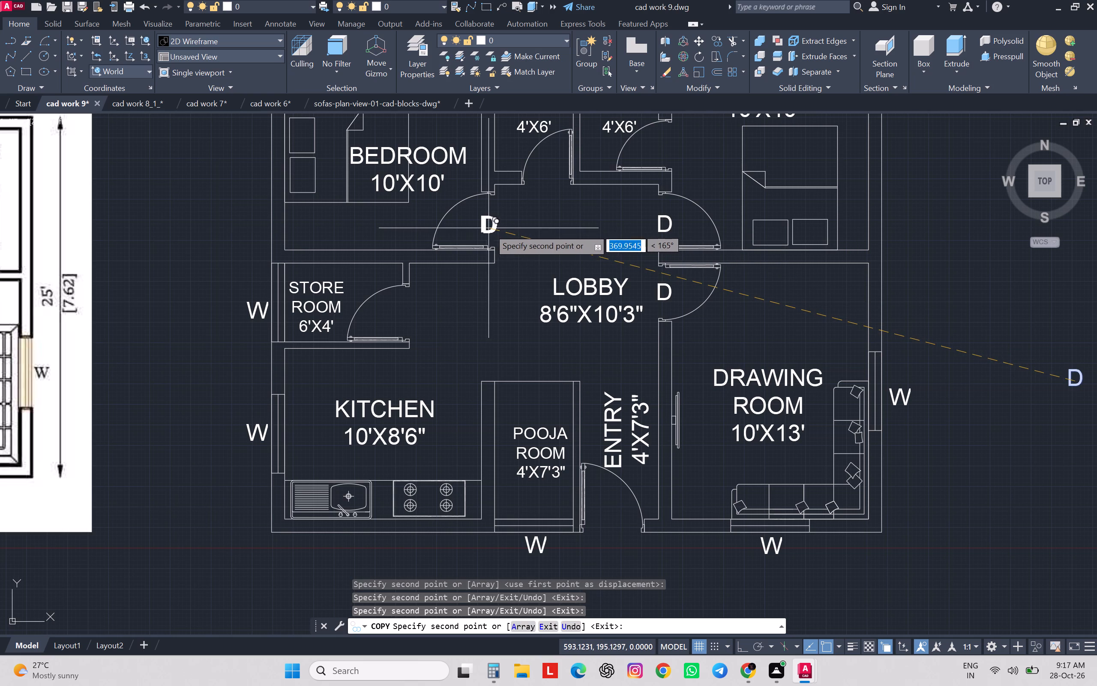
click(405, 319)
scroll(467, 312, down, 1)
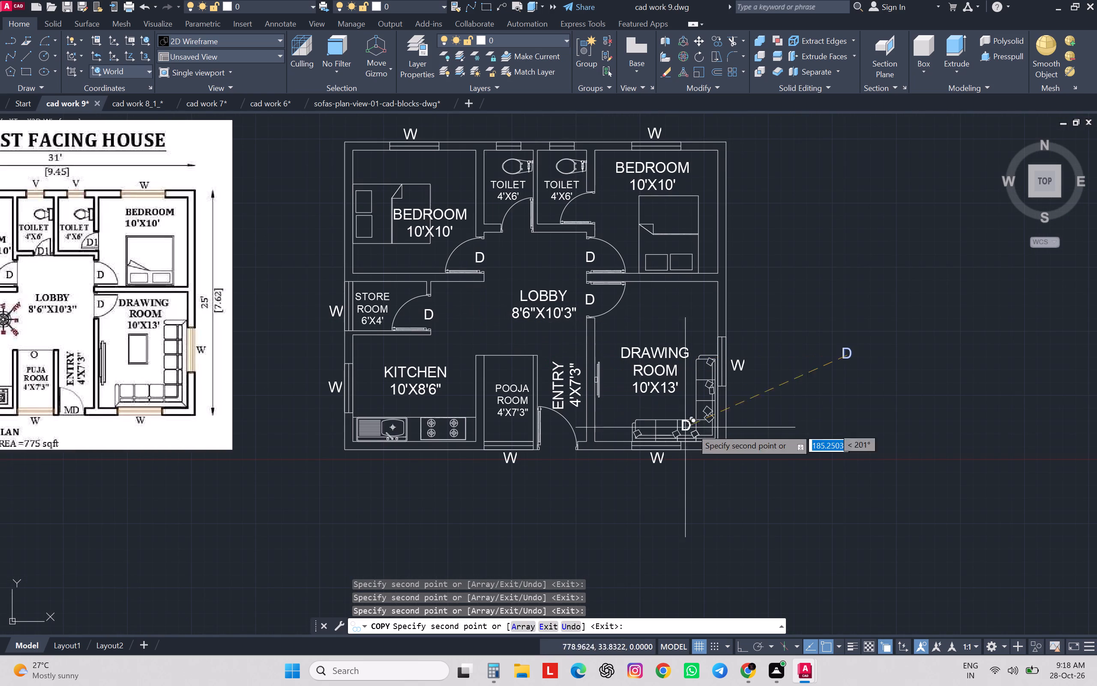
scroll(710, 429, down, 1)
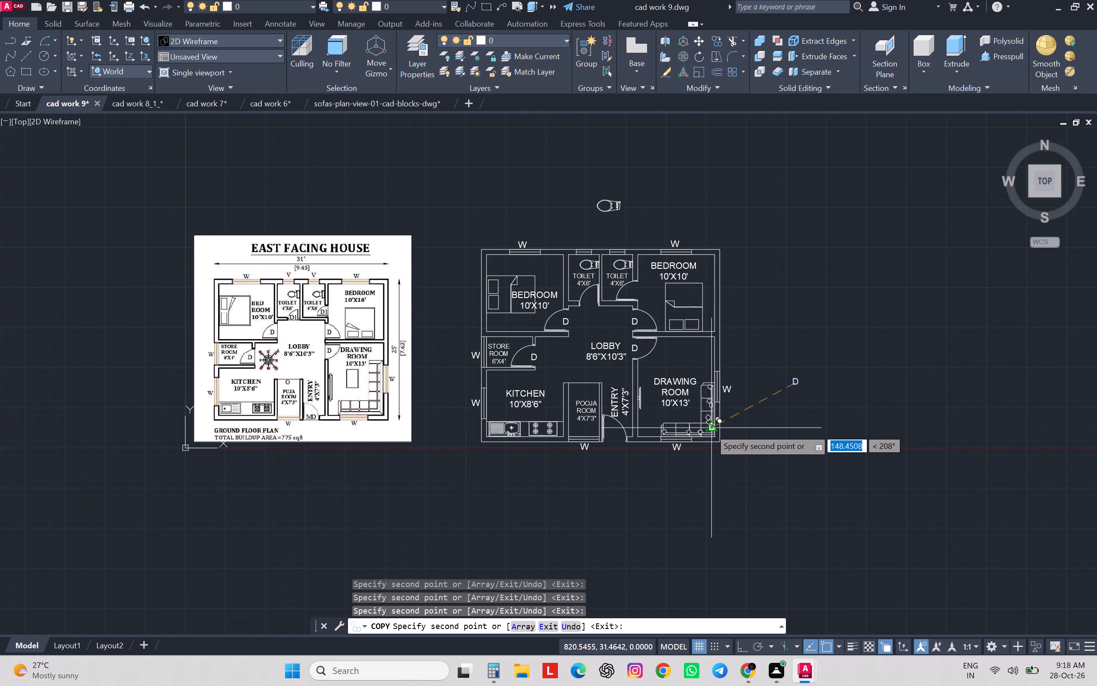
scroll(710, 428, down, 1)
scroll(710, 427, up, 1)
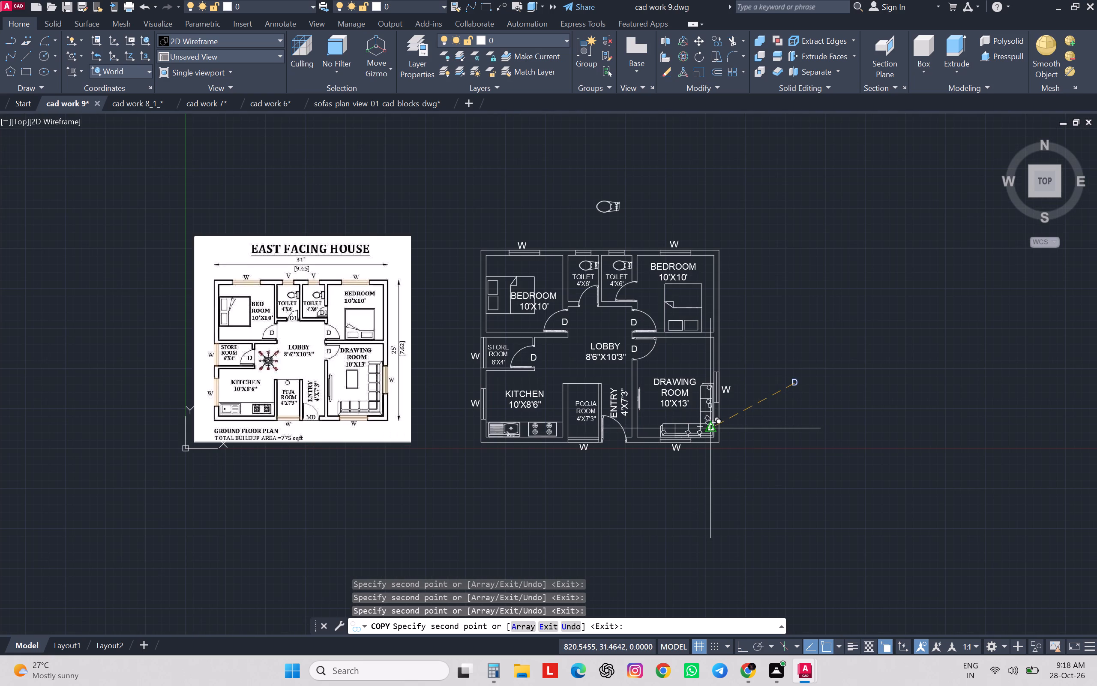
key(Escape)
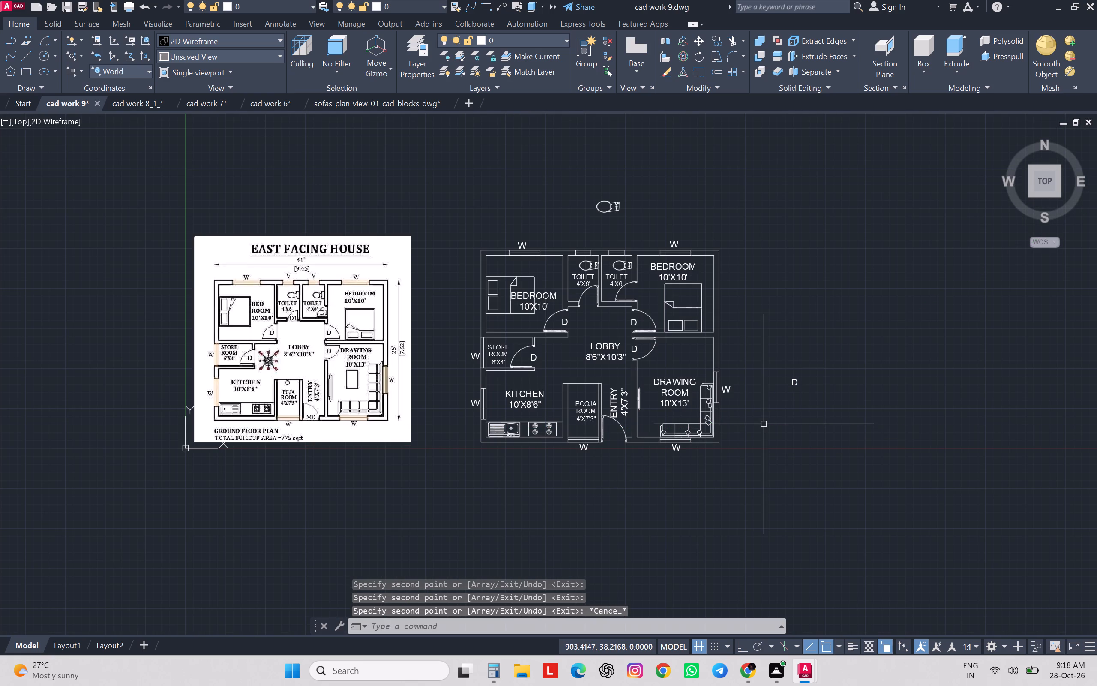
Edit the spare D label beside the plan to read D1 with a text height of 7.
scroll(794, 396, up, 4)
scroll(790, 337, down, 4)
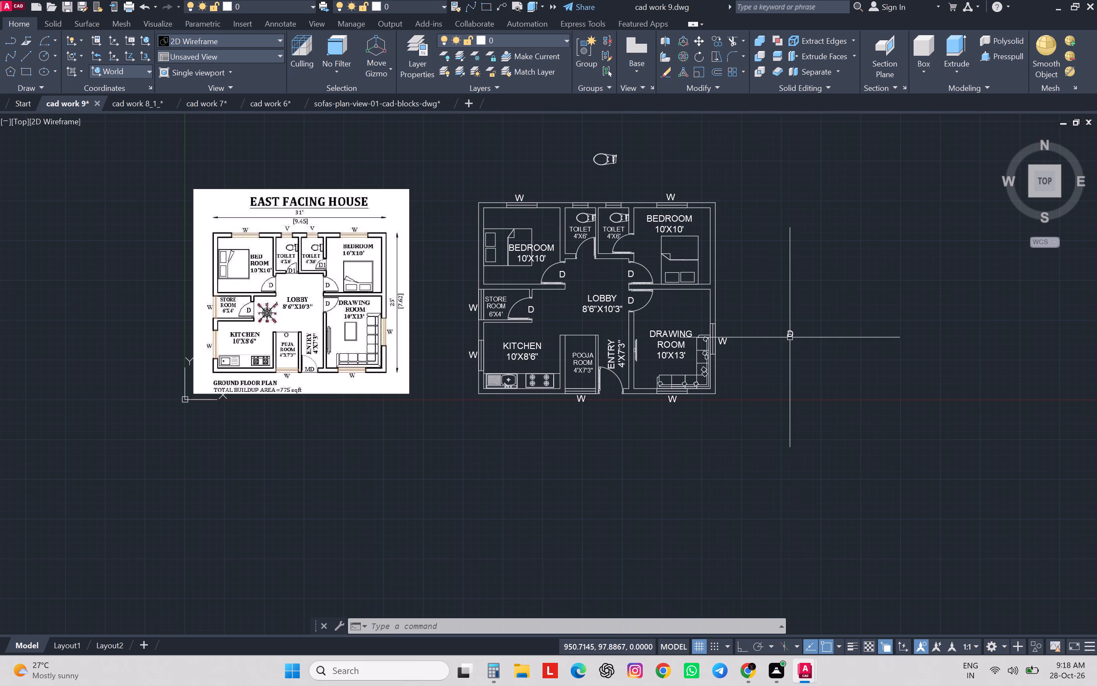
double_click(789, 333)
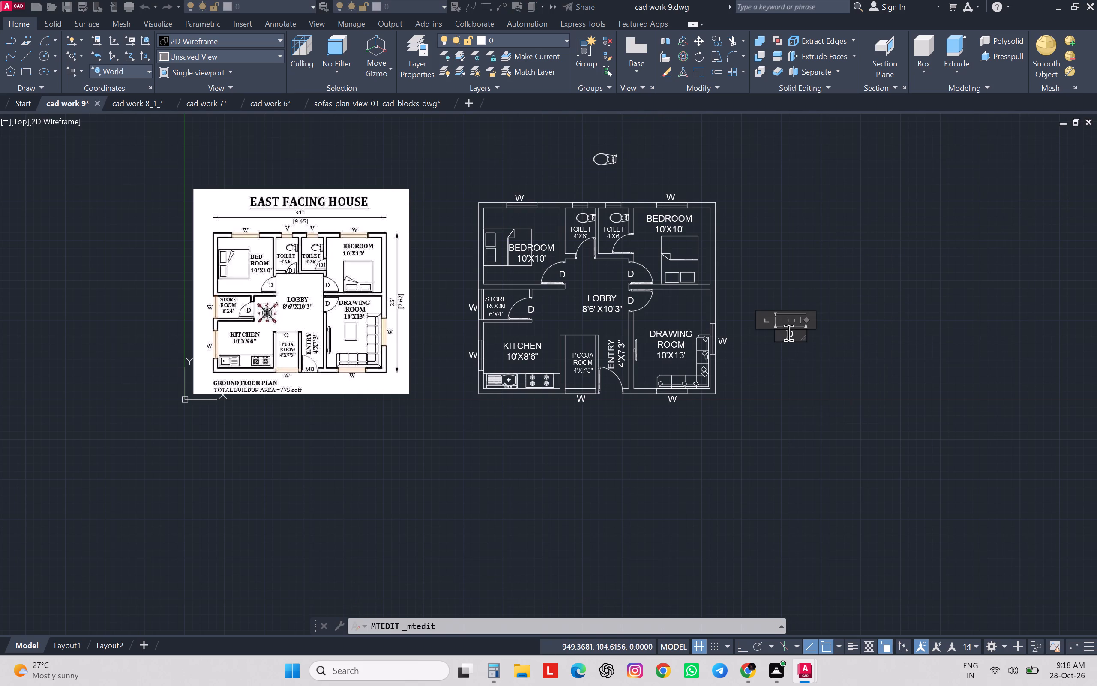
drag(794, 334, 770, 335)
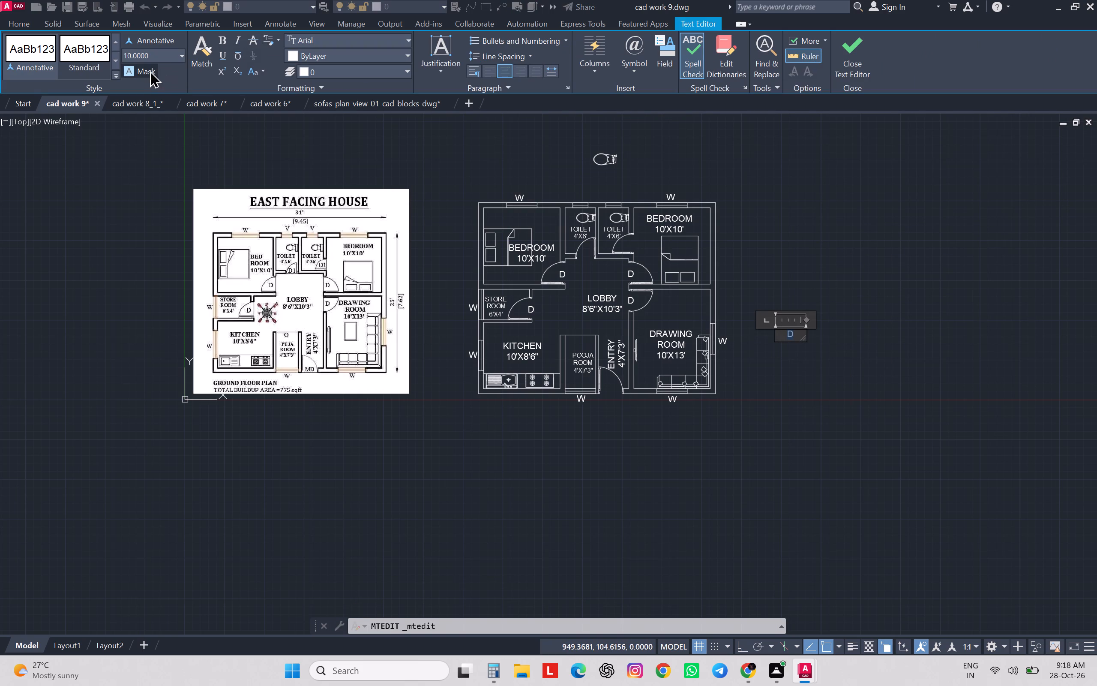
click(181, 58)
click(145, 72)
scroll(787, 328, down, 1)
scroll(787, 328, up, 4)
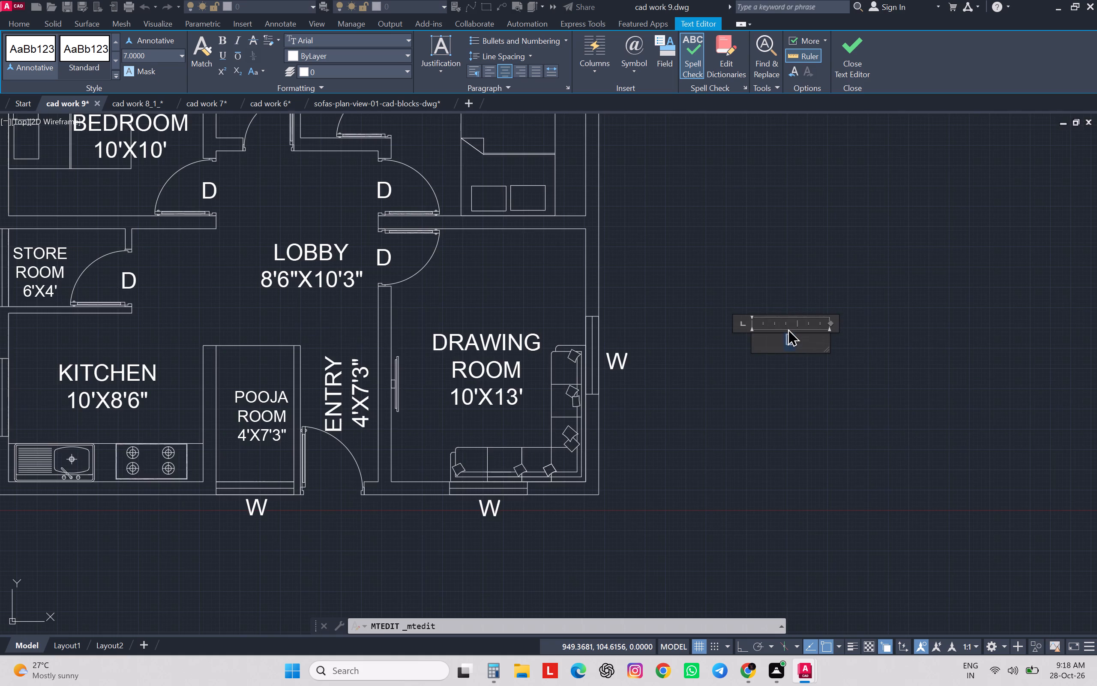
text(D1)
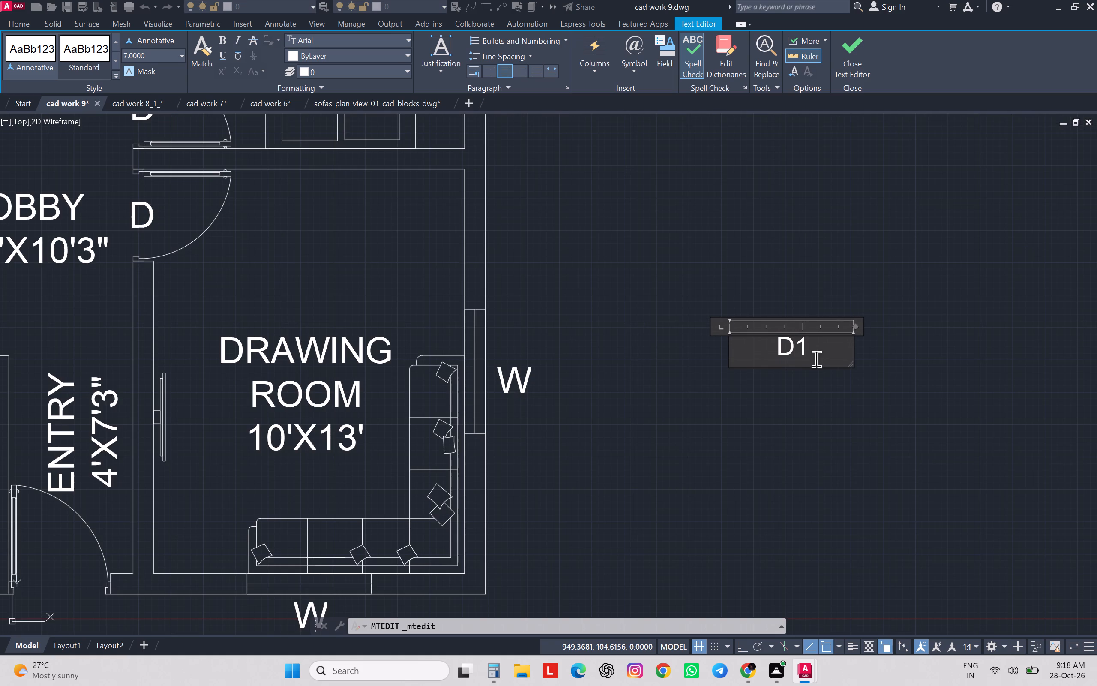
click(816, 407)
Copy the spare D1 label to the doors of both toilets.
click(786, 343)
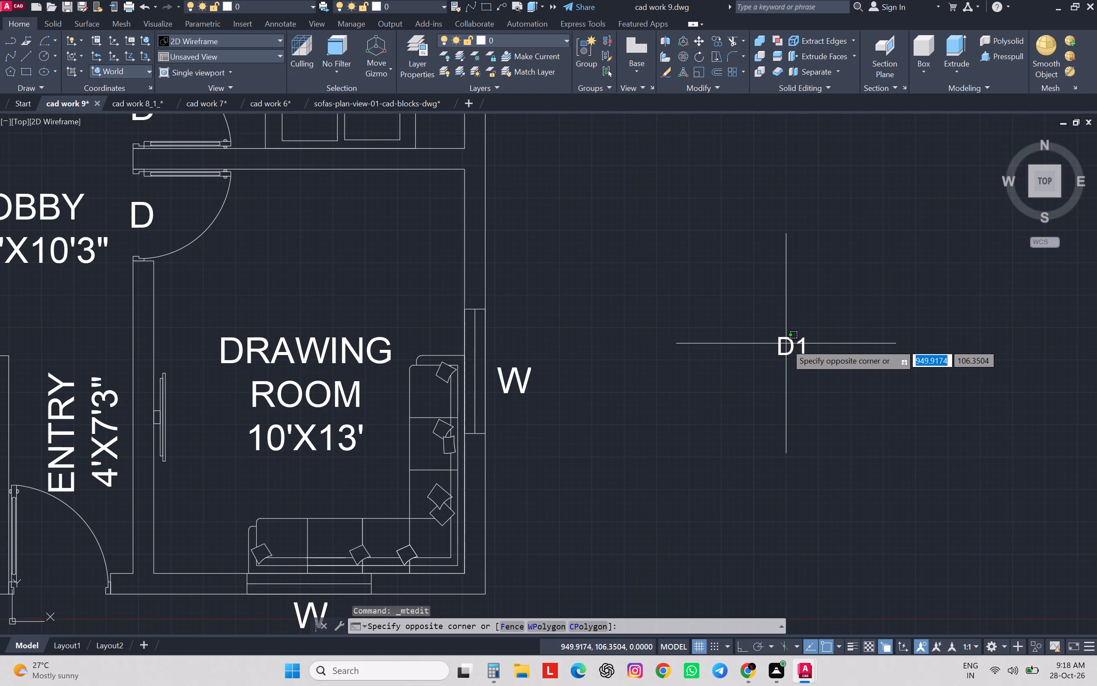
click(774, 366)
text(CO)
key(Return)
click(789, 346)
scroll(789, 346, down, 2)
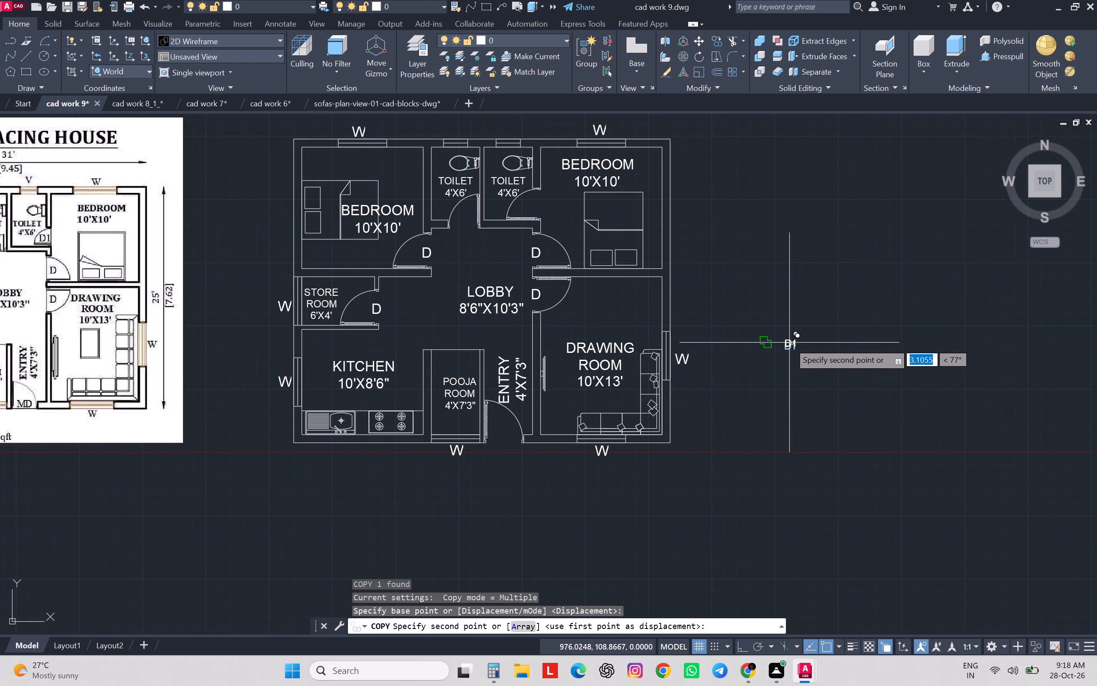
click(538, 205)
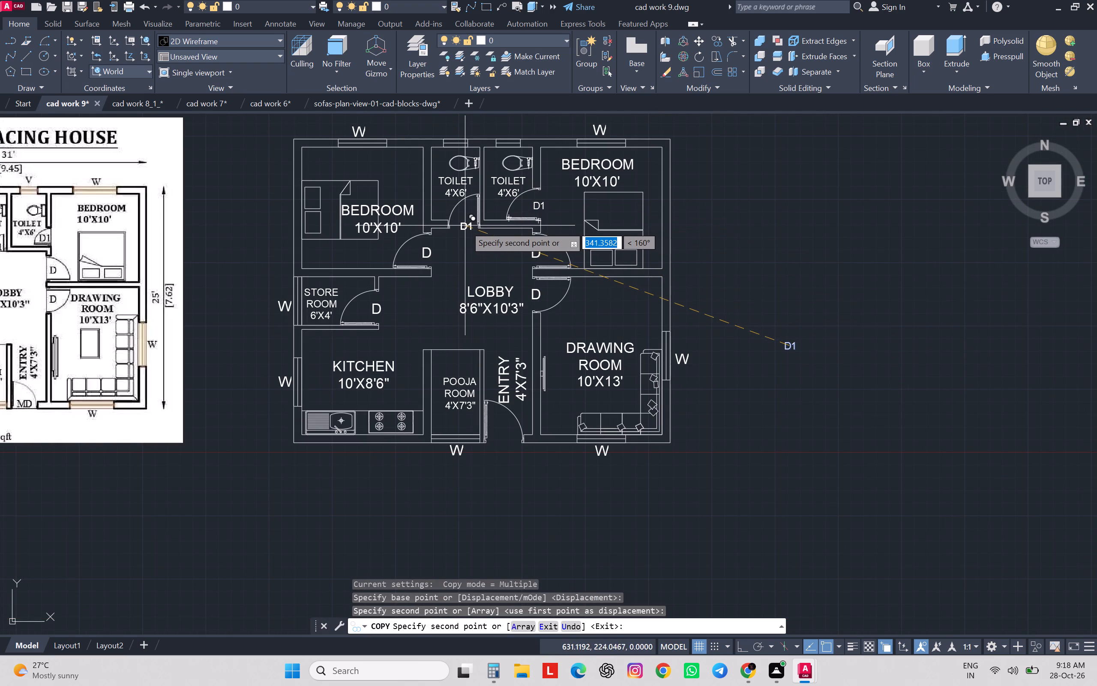
click(464, 224)
scroll(464, 224, down, 1)
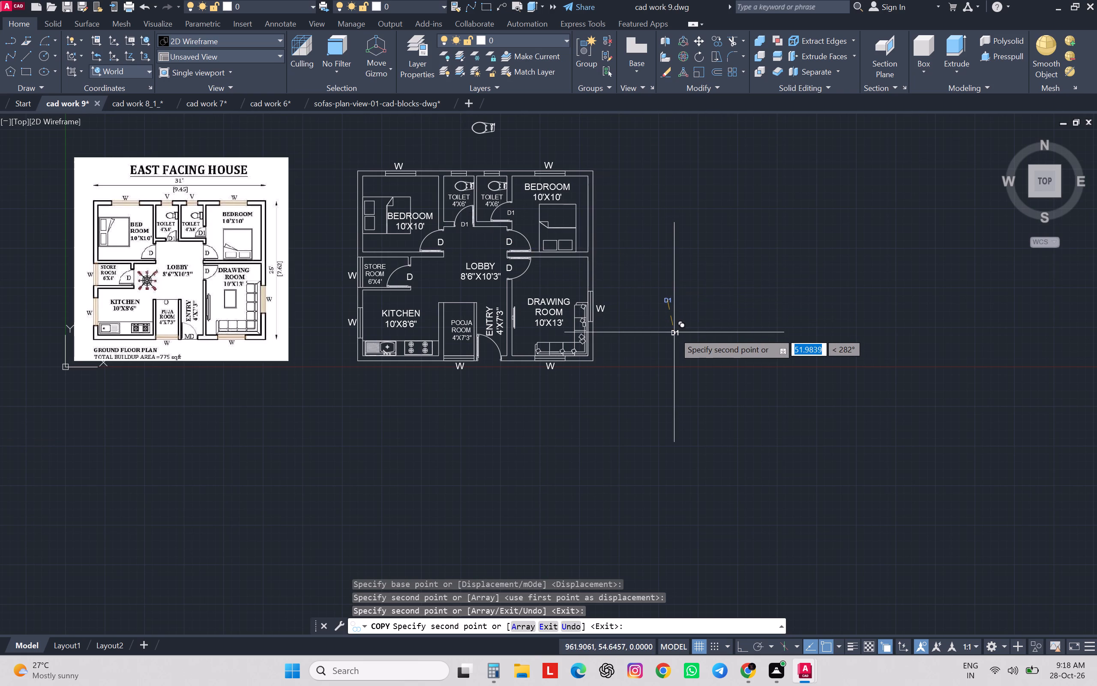
key(Escape)
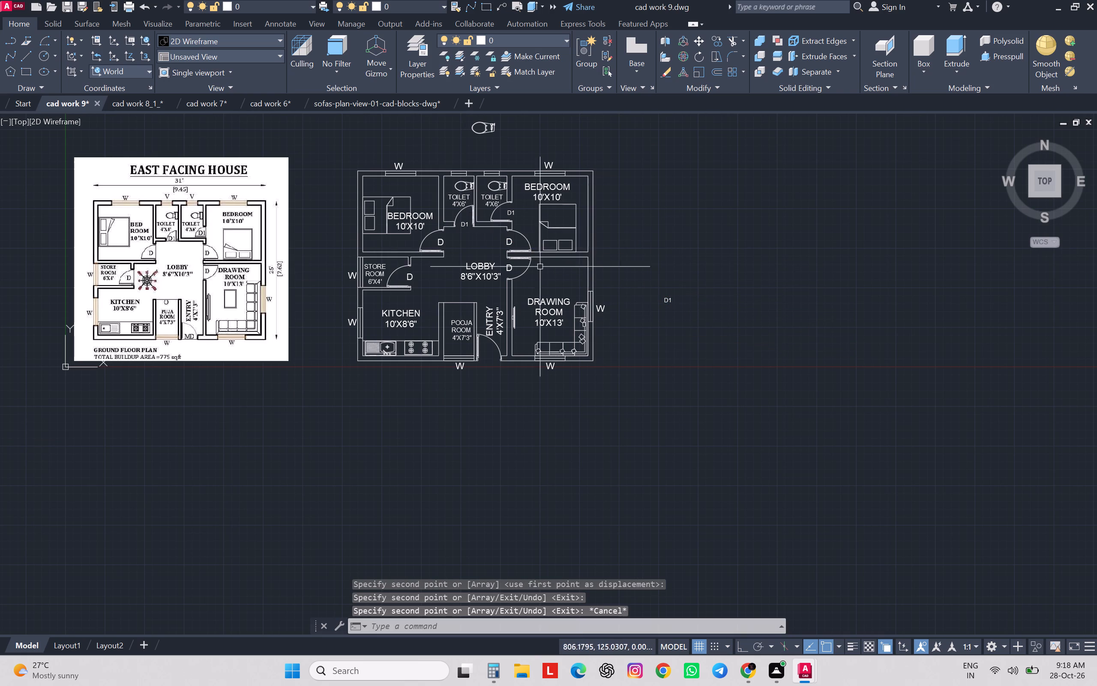
Set the text height of the D label at the upper-right bedroom's door to 7.
click(509, 238)
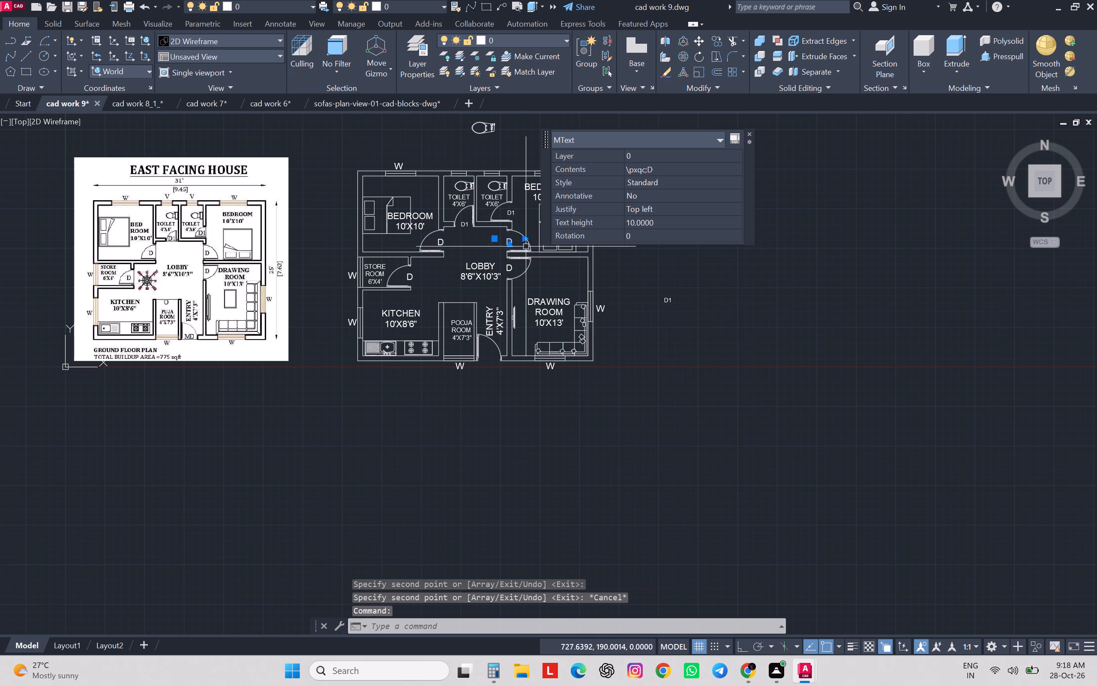
scroll(513, 241, up, 2)
double_click(504, 235)
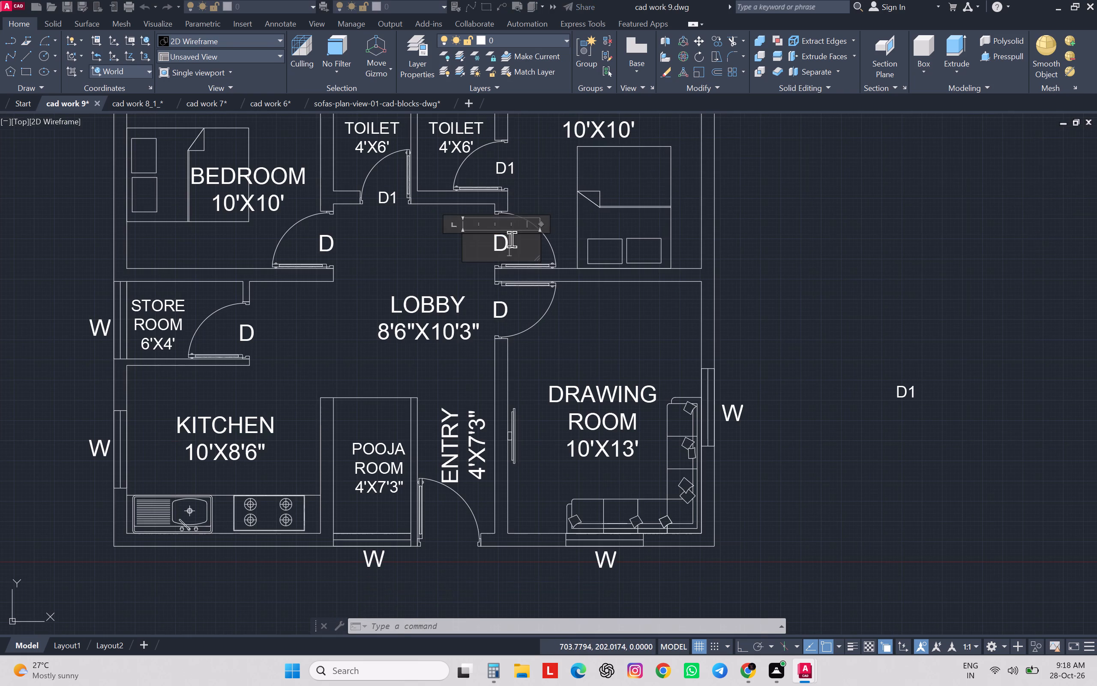
scroll(512, 239, up, 1)
drag(512, 239, 482, 241)
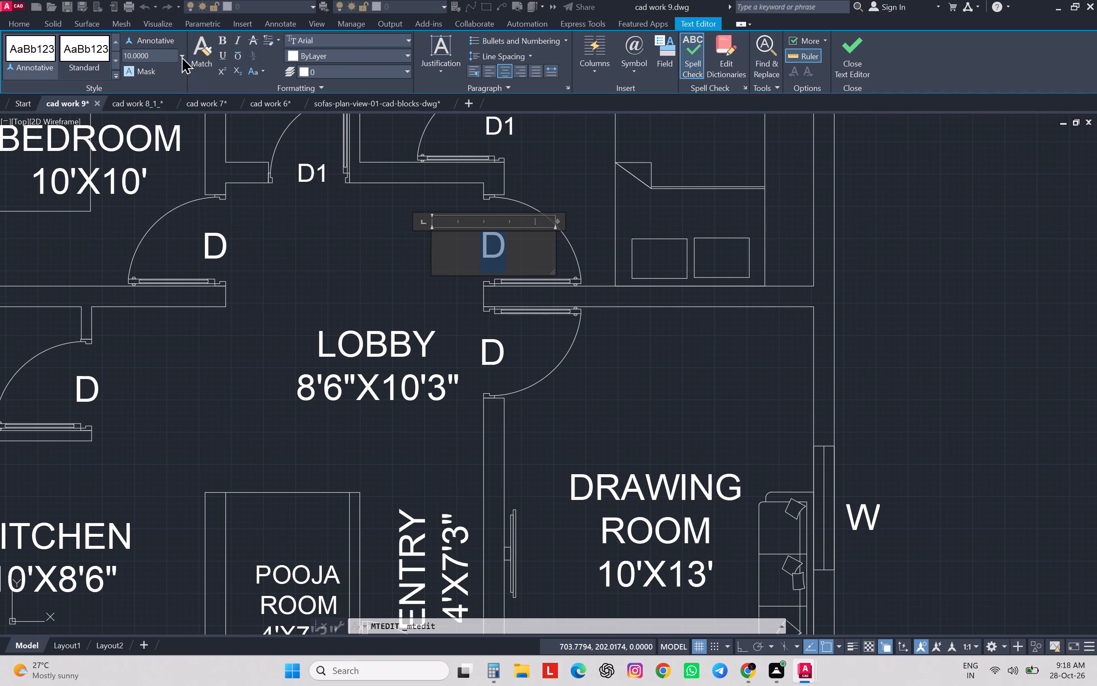
click(181, 56)
click(146, 71)
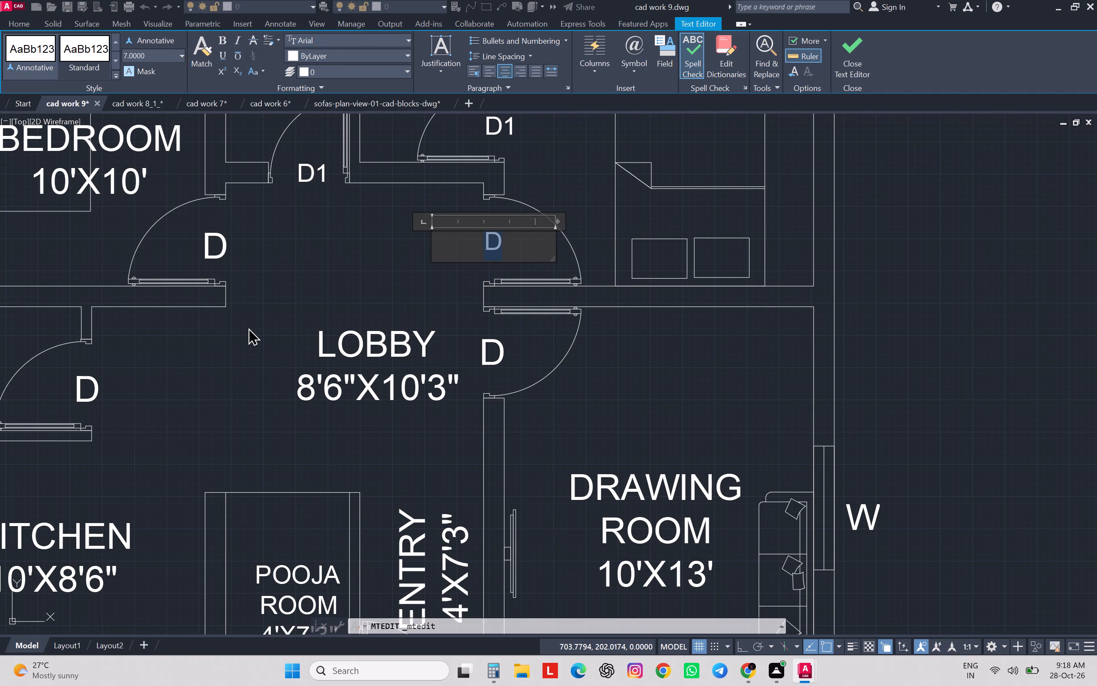
click(270, 358)
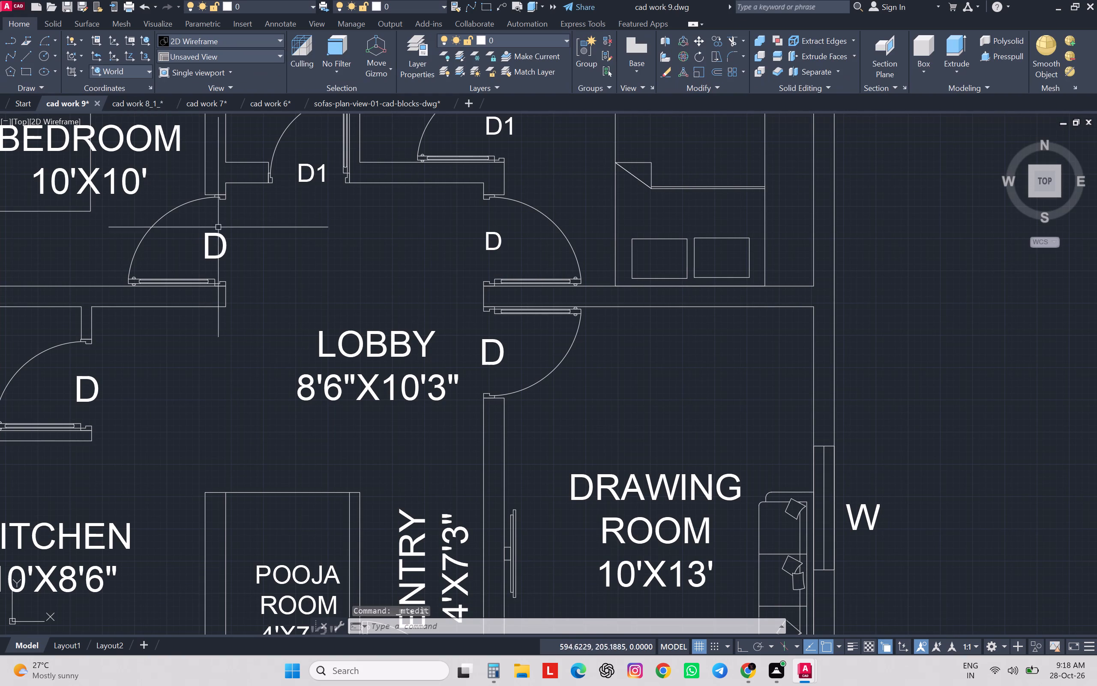
Set the text height of the D label at the left bedroom's door to 7.
double_click(224, 244)
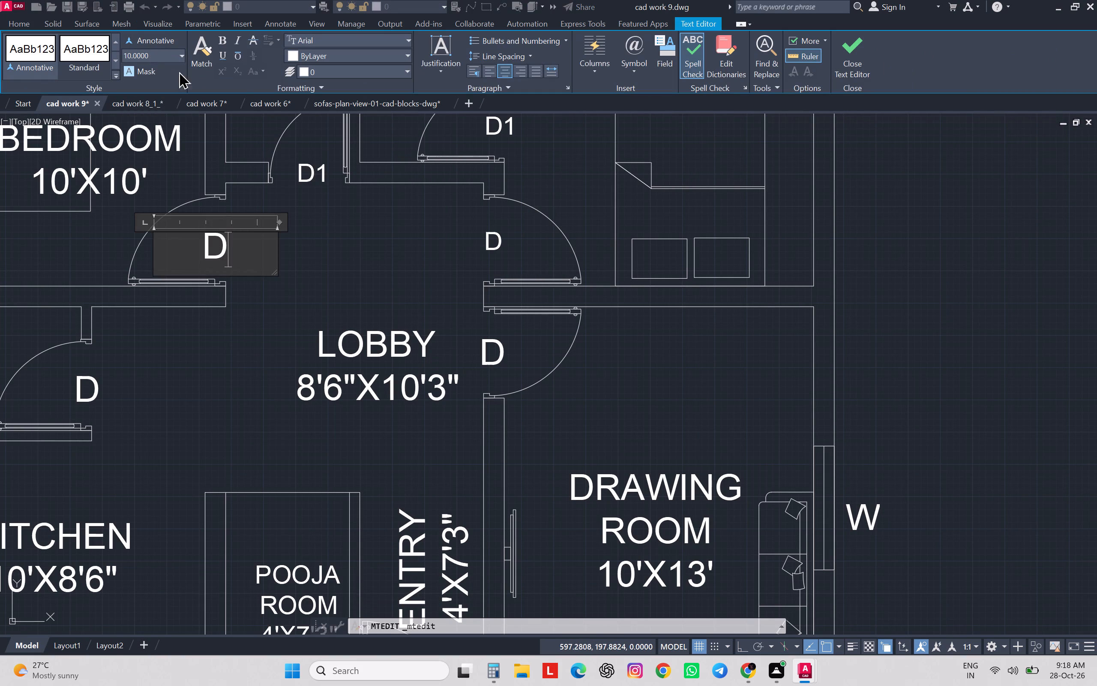
drag(229, 230, 216, 237)
drag(241, 250, 195, 246)
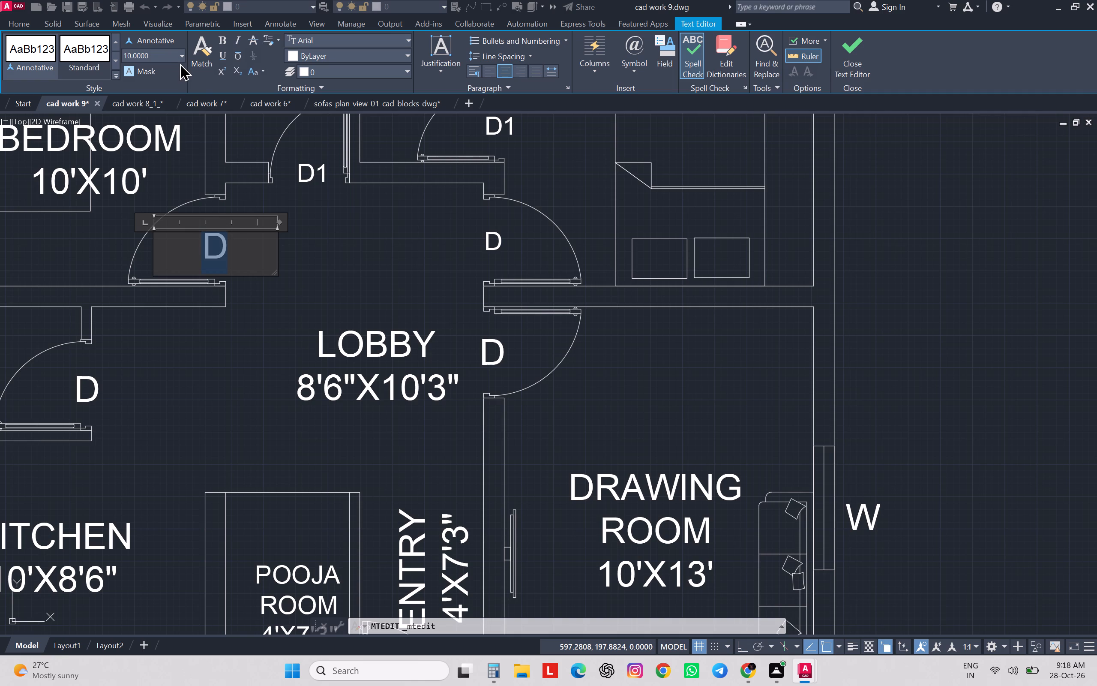
click(182, 59)
click(166, 71)
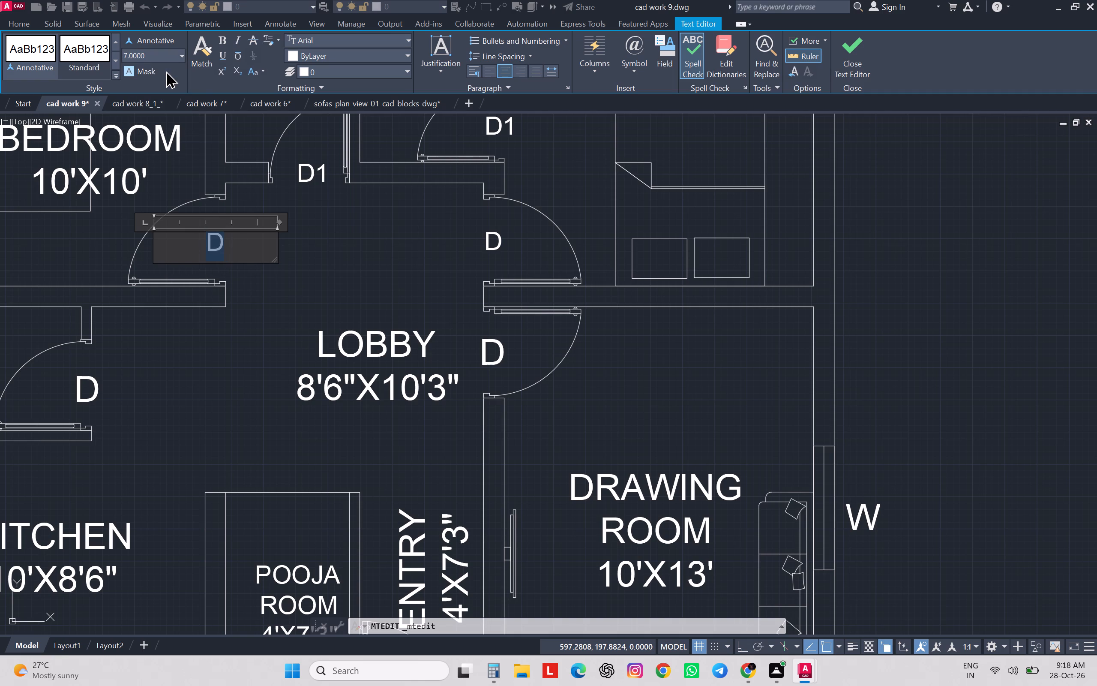
drag(158, 392, 154, 392)
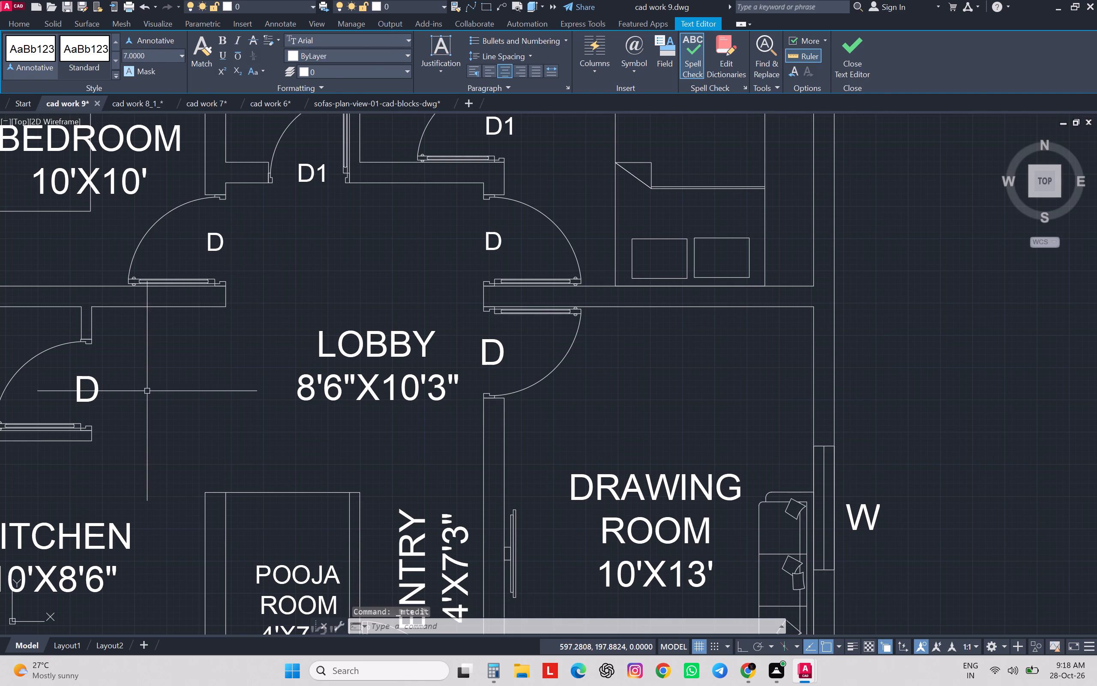
Set the text height of the store room door's D label to 7, keeping its text as D.
double_click(81, 395)
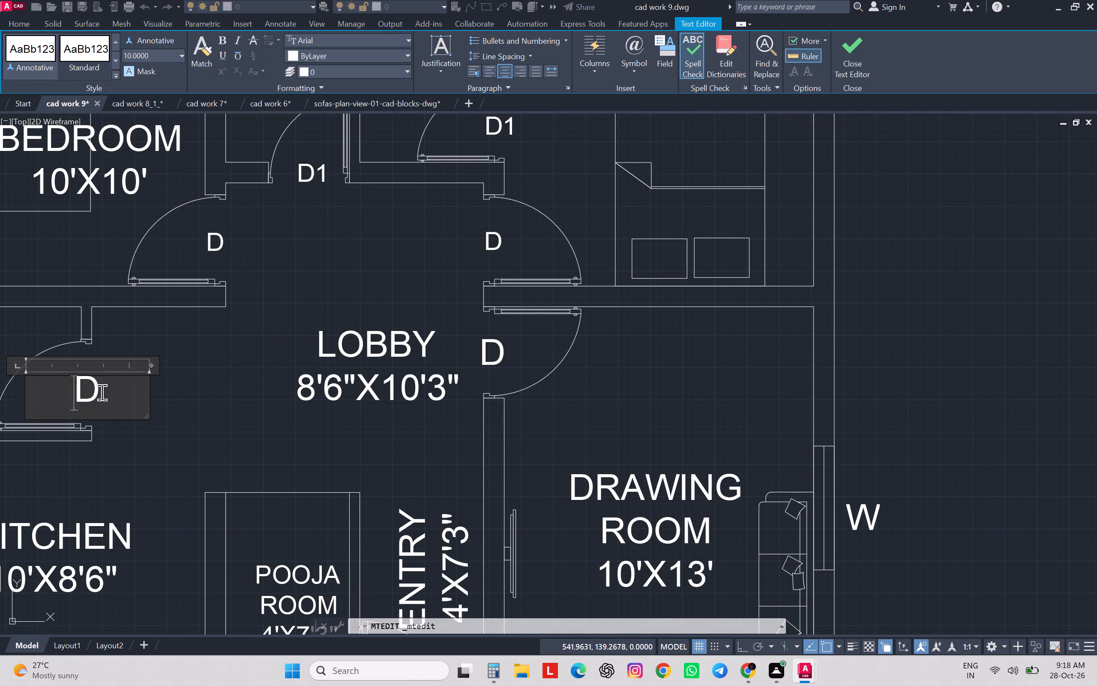
drag(101, 392, 56, 389)
key(7)
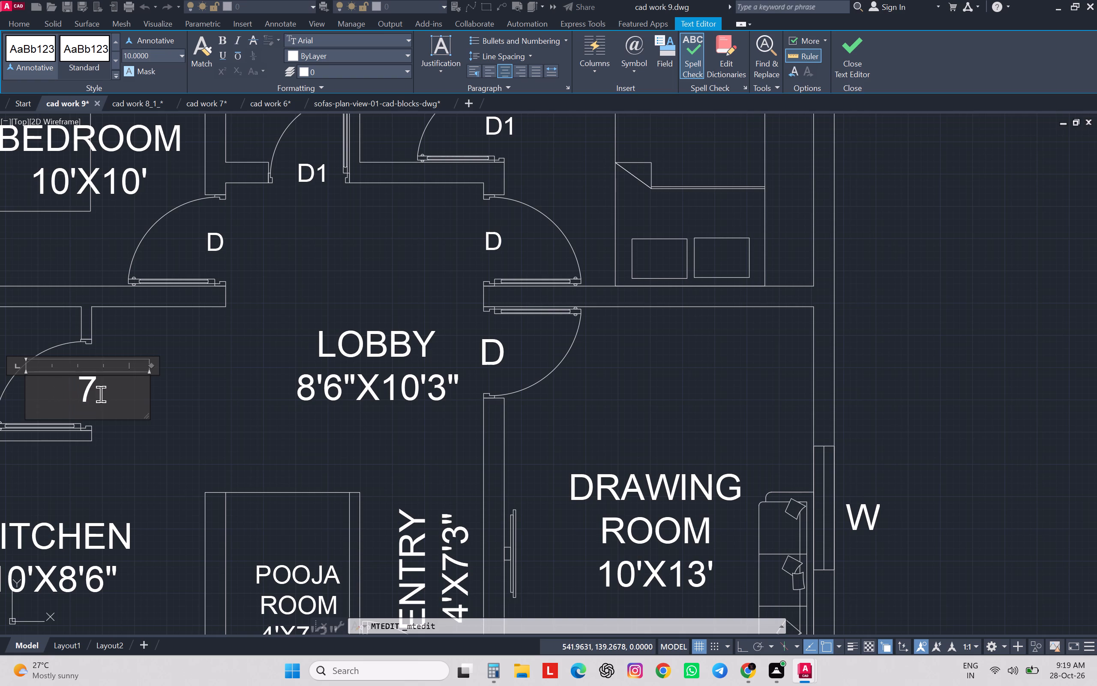
key(BackSpace)
key(d)
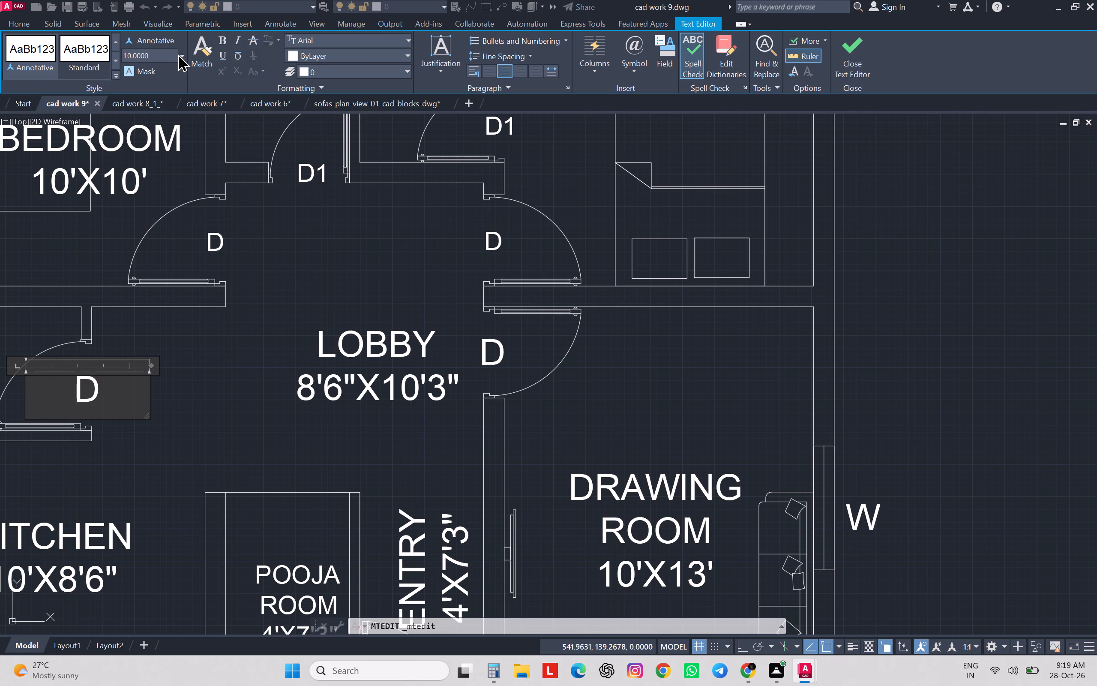
click(179, 54)
click(141, 69)
scroll(227, 316, down, 1)
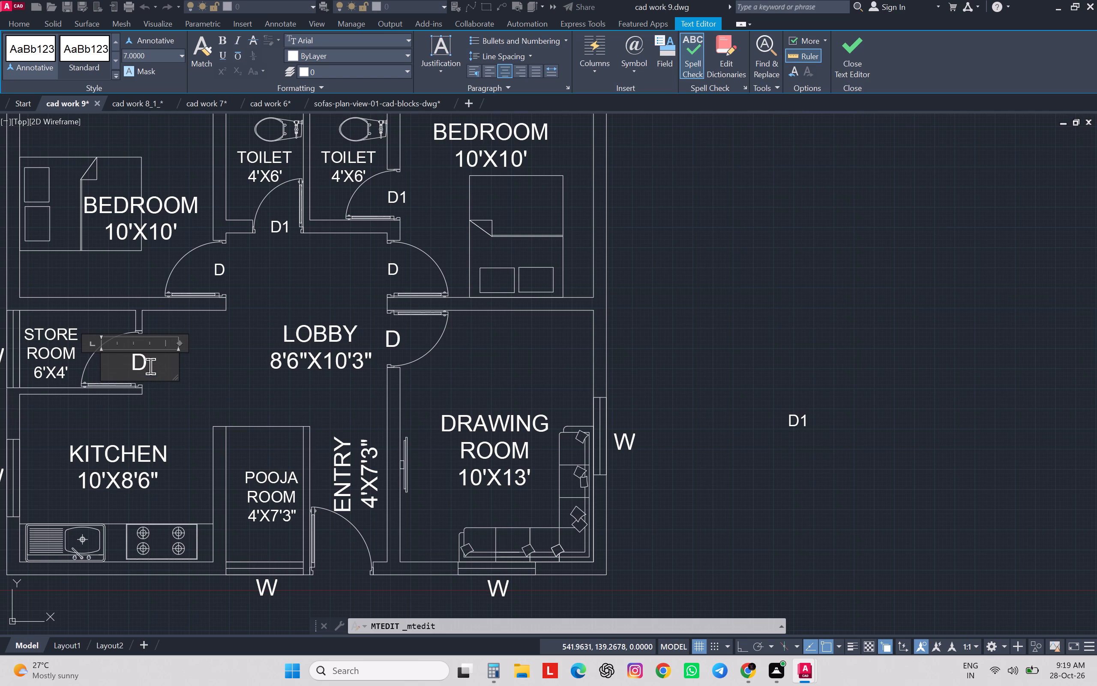
drag(149, 366, 115, 367)
click(183, 56)
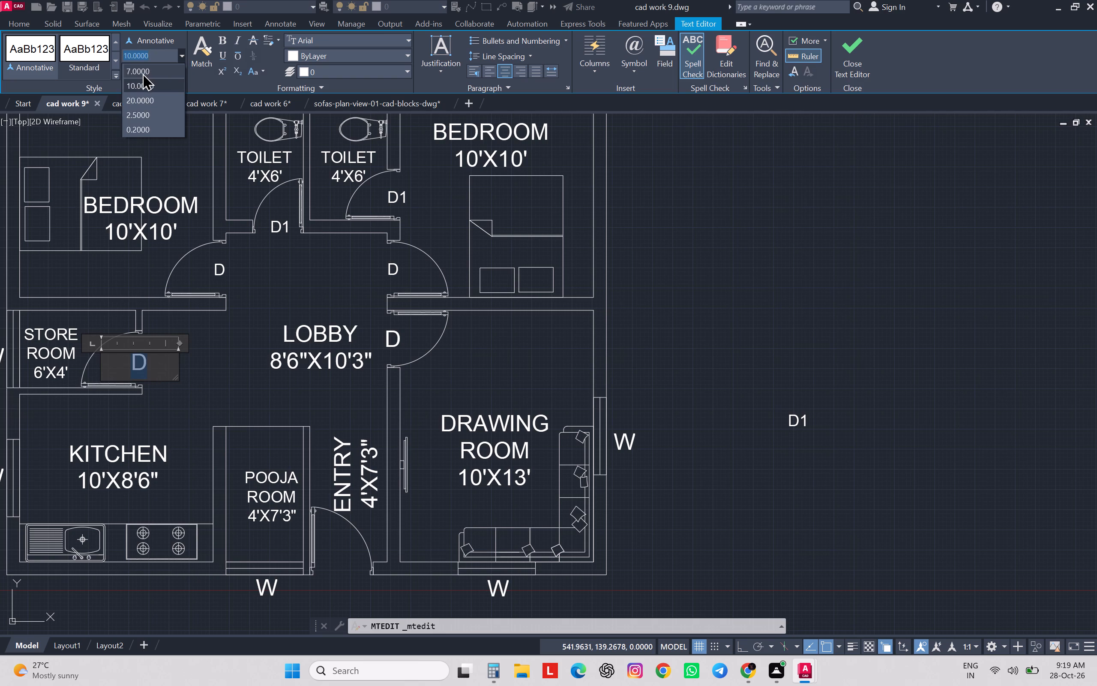
click(143, 71)
click(234, 359)
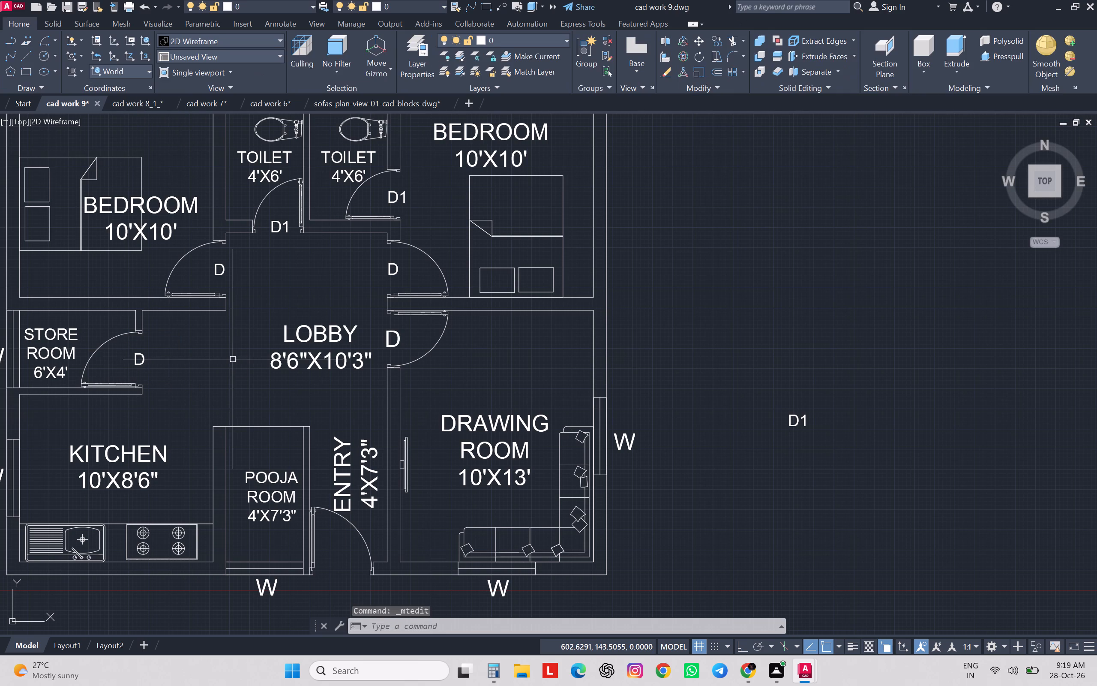
Set the text height of the D label at the drawing room door to 7.
double_click(390, 344)
drag(408, 346, 352, 348)
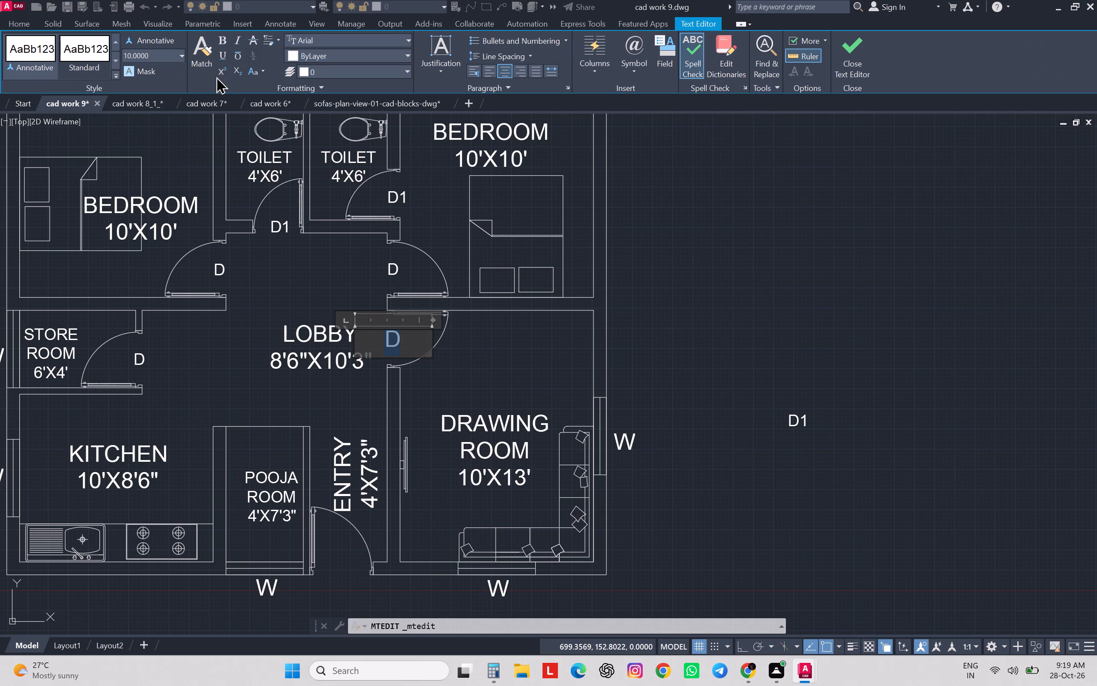
click(180, 60)
click(136, 76)
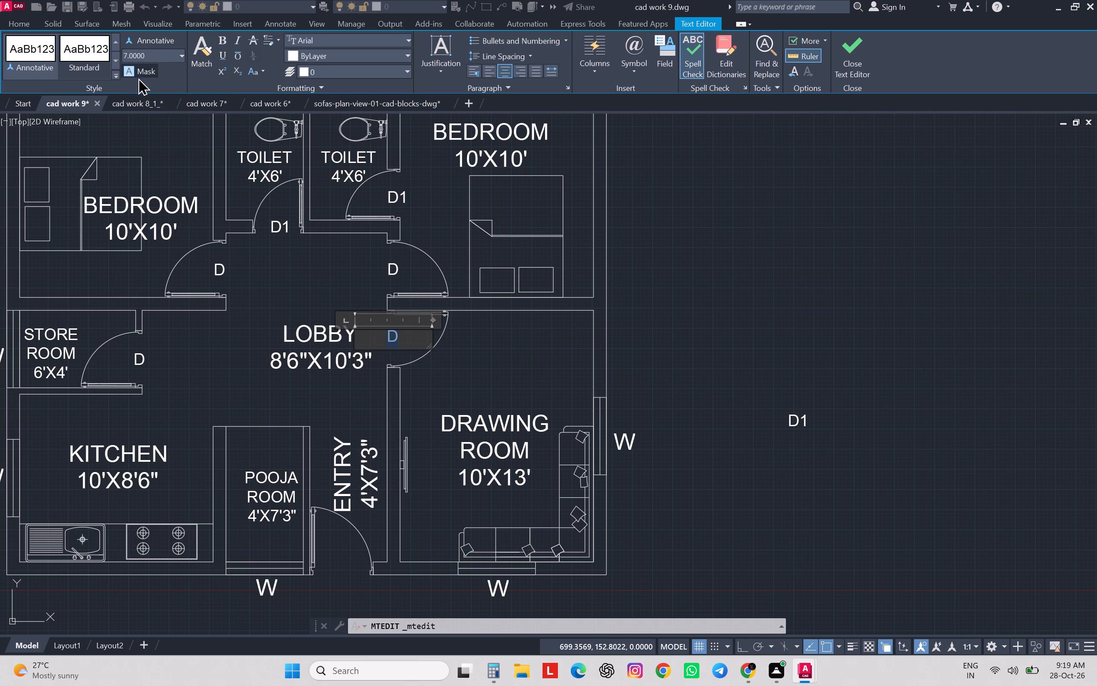
click(663, 377)
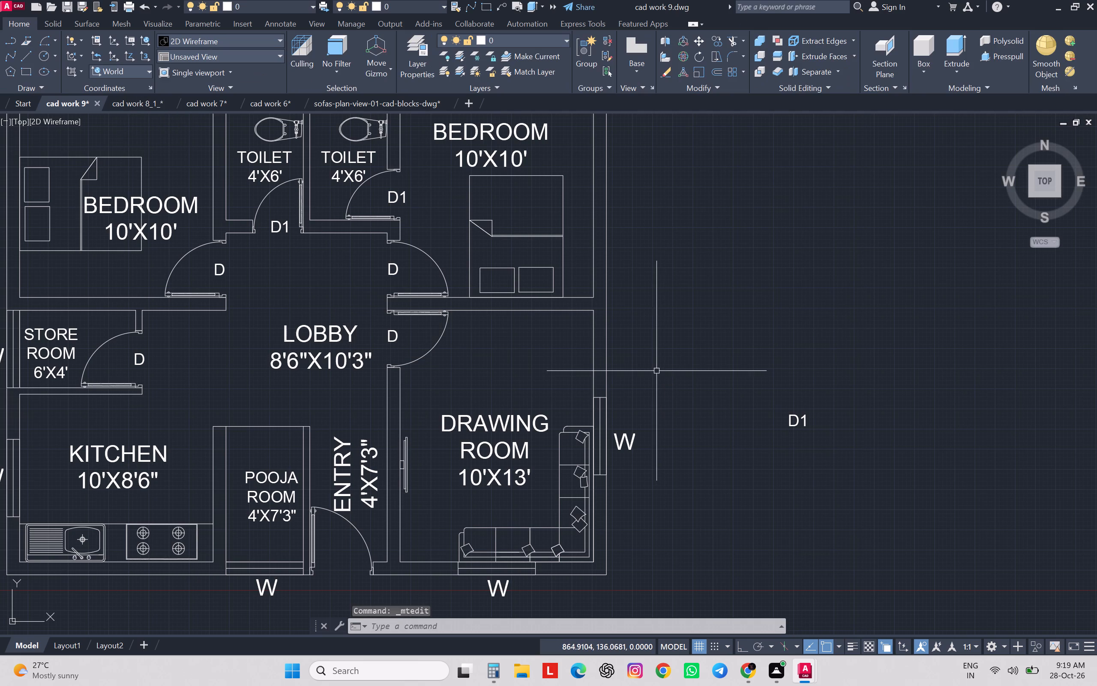
double_click(279, 226)
key(Escape)
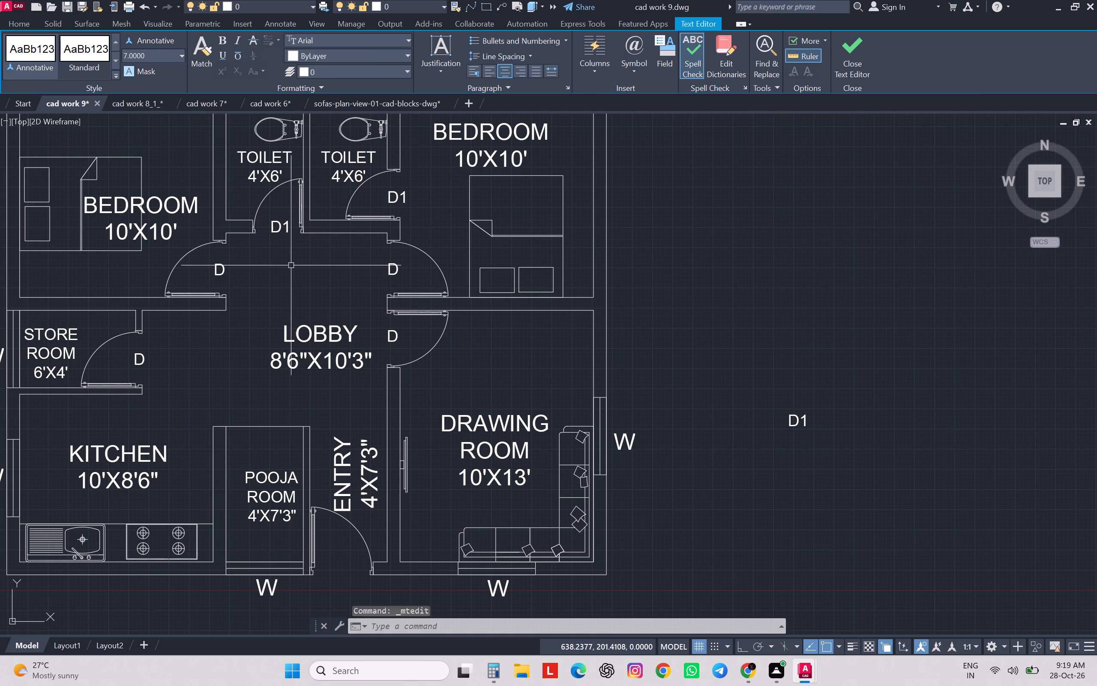
Set the text height of the W label outside the drawing room's right-hand window to 7.
middle_drag(554, 473, 501, 391)
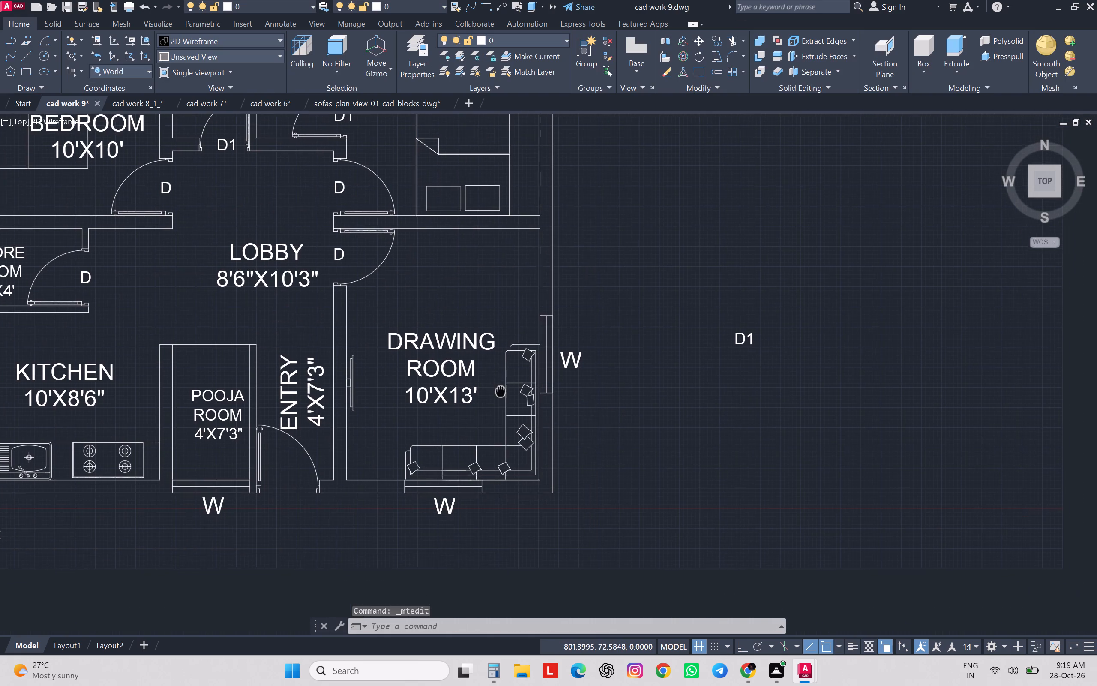
middle_drag(501, 391, 501, 389)
double_click(575, 360)
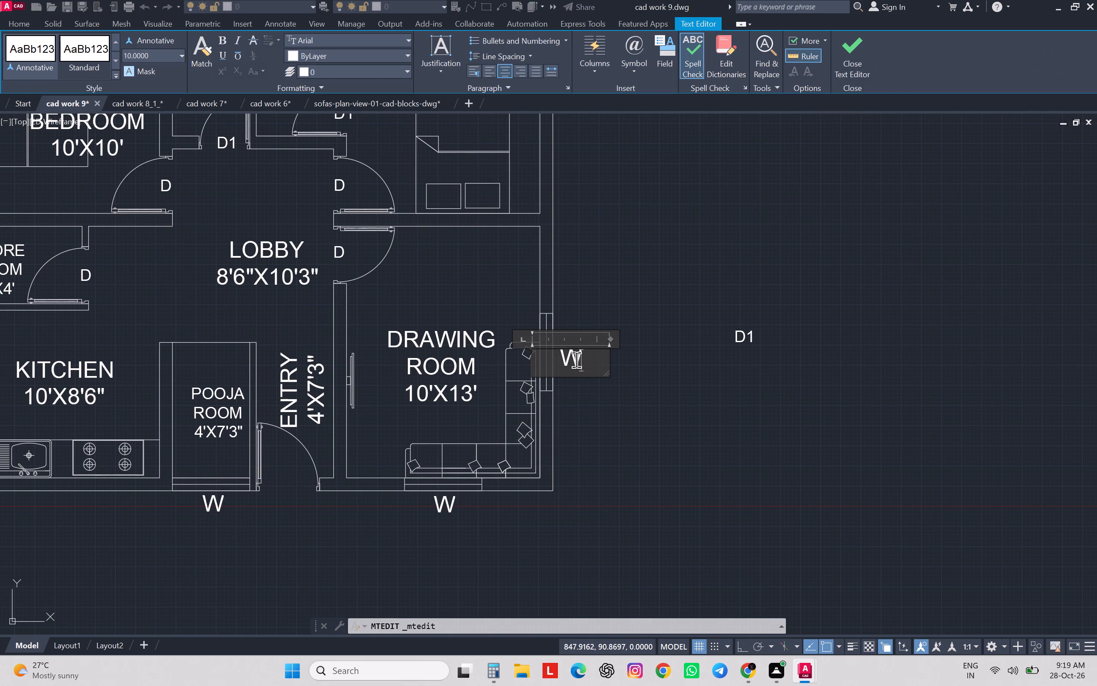
drag(591, 355, 536, 356)
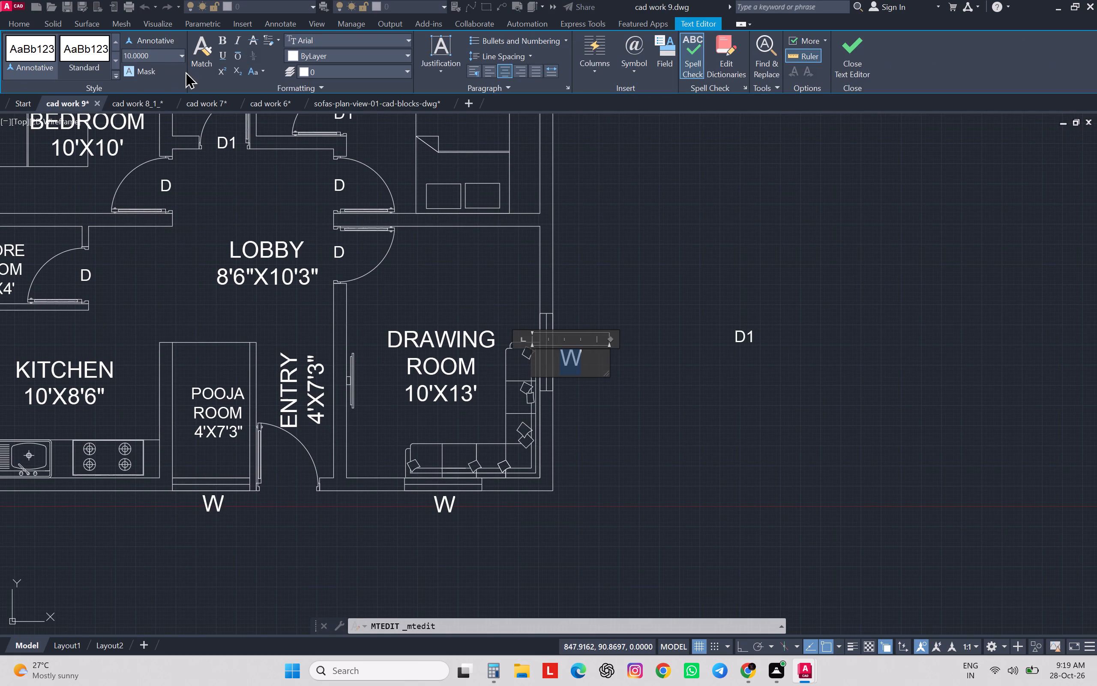
click(178, 56)
click(145, 66)
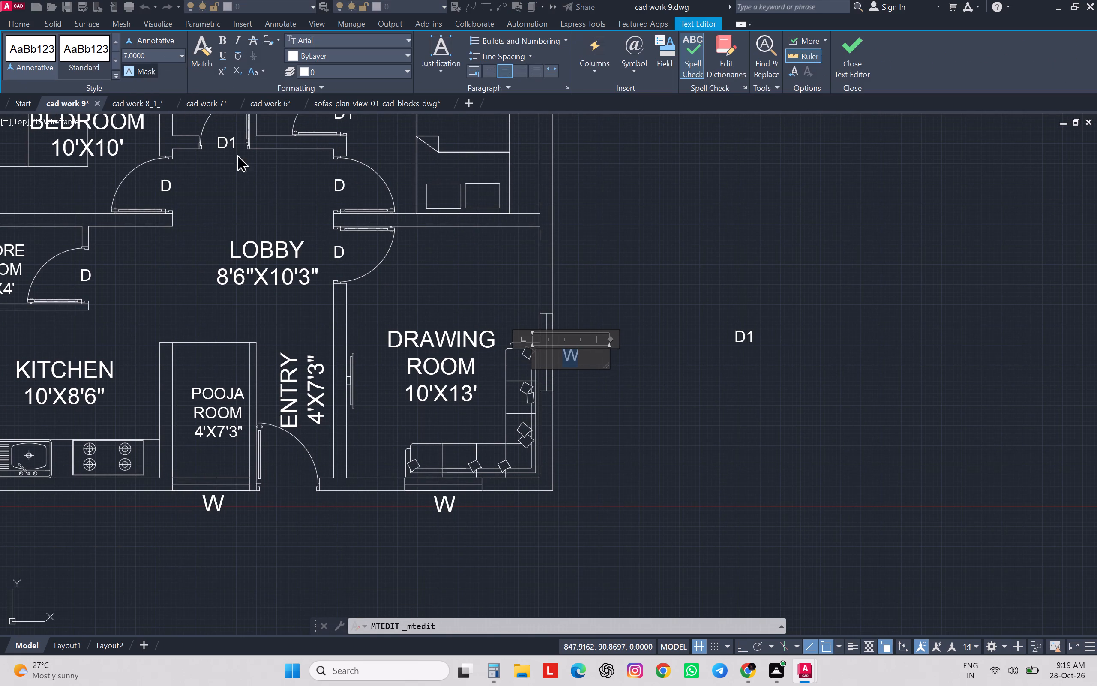
click(603, 398)
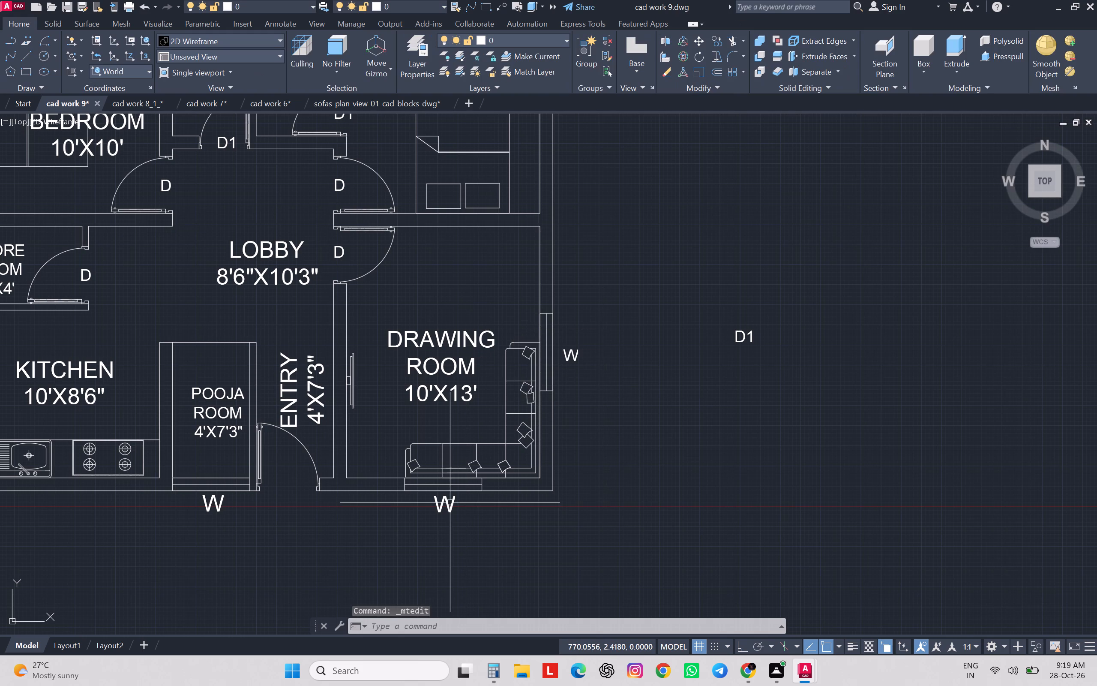
Delete the six larger W labels along the bottom, left and top walls of the plan.
scroll(451, 502, down, 2)
scroll(454, 508, up, 2)
click(453, 500)
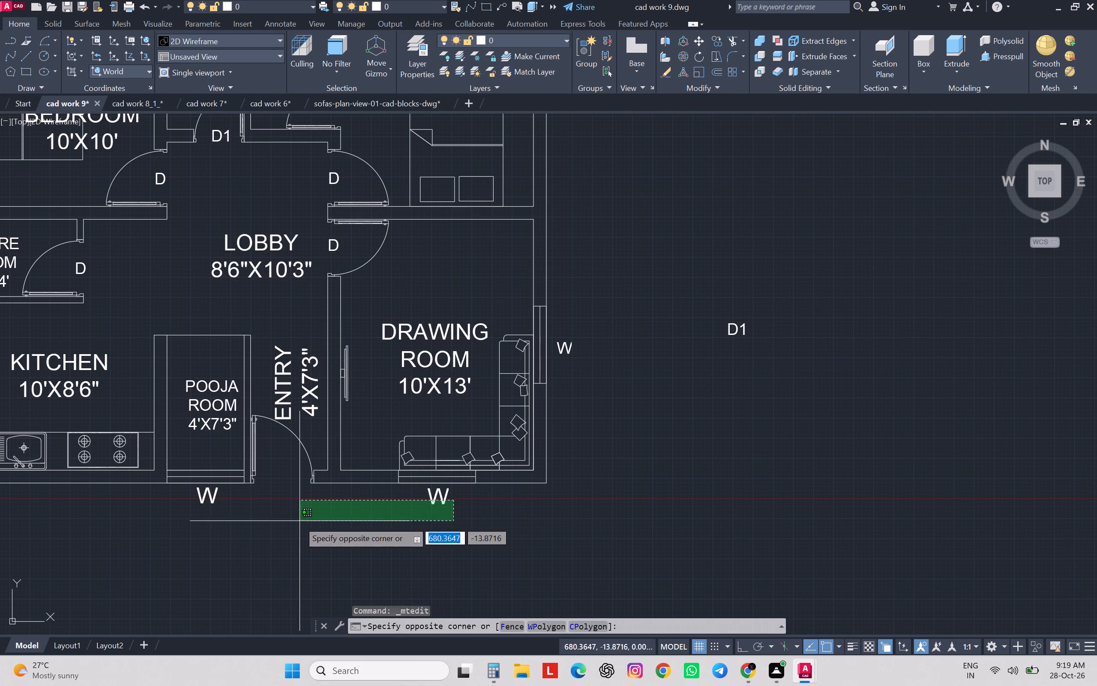
click(148, 518)
scroll(276, 510, down, 4)
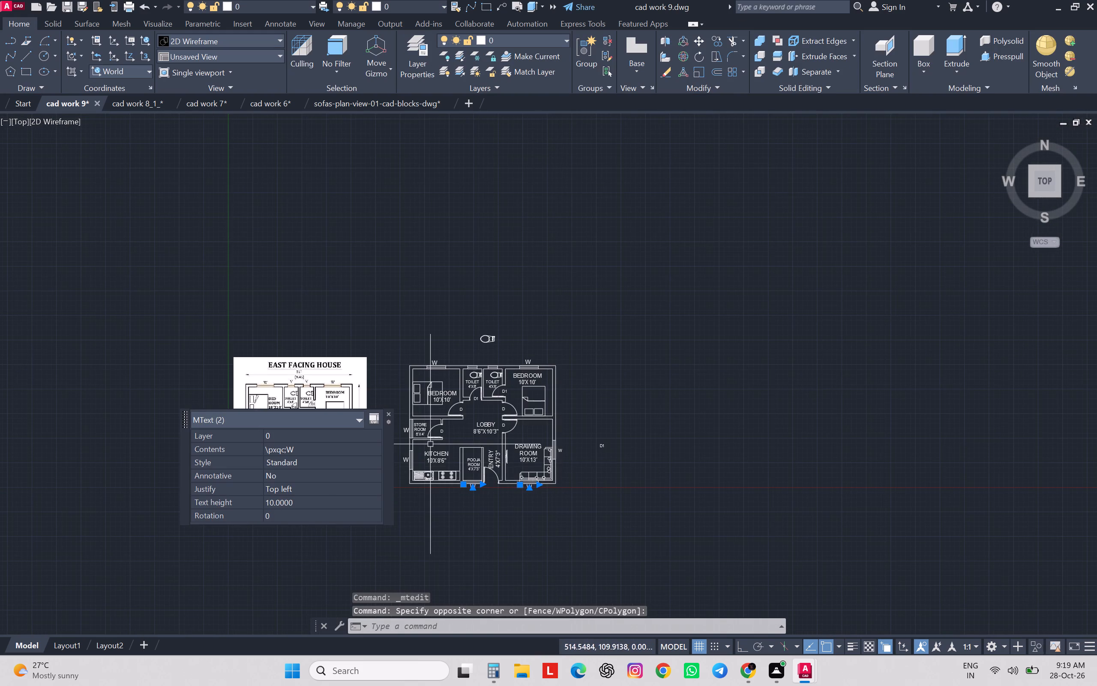
scroll(430, 444, up, 2)
middle_drag(435, 441, 665, 369)
scroll(617, 335, up, 1)
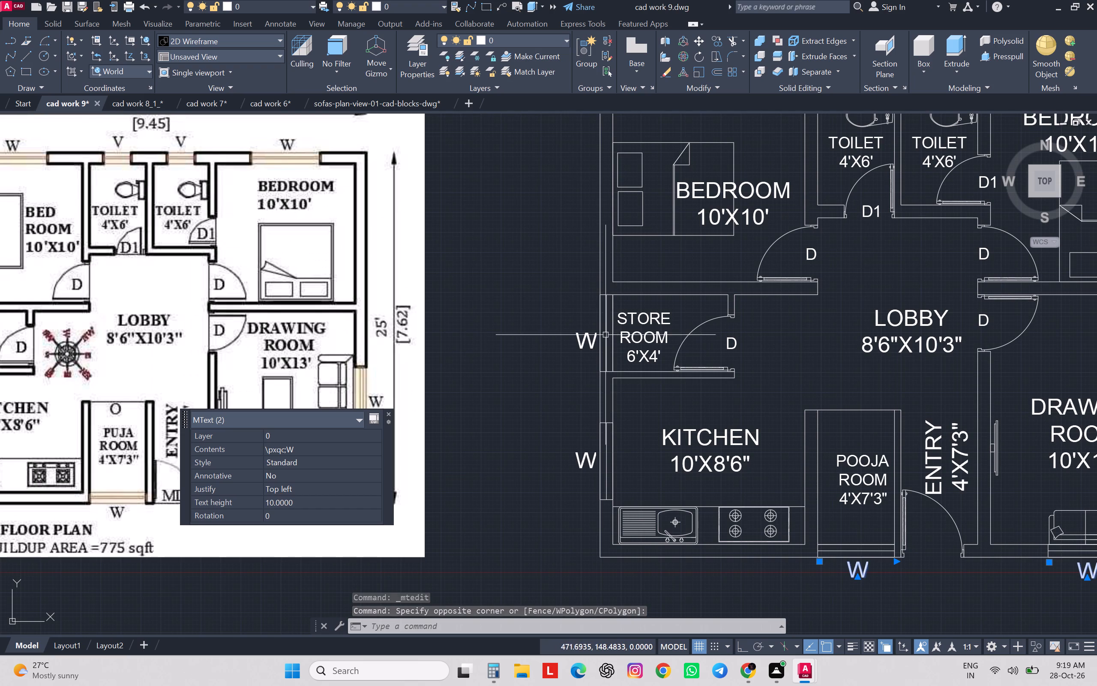
click(585, 322)
click(569, 476)
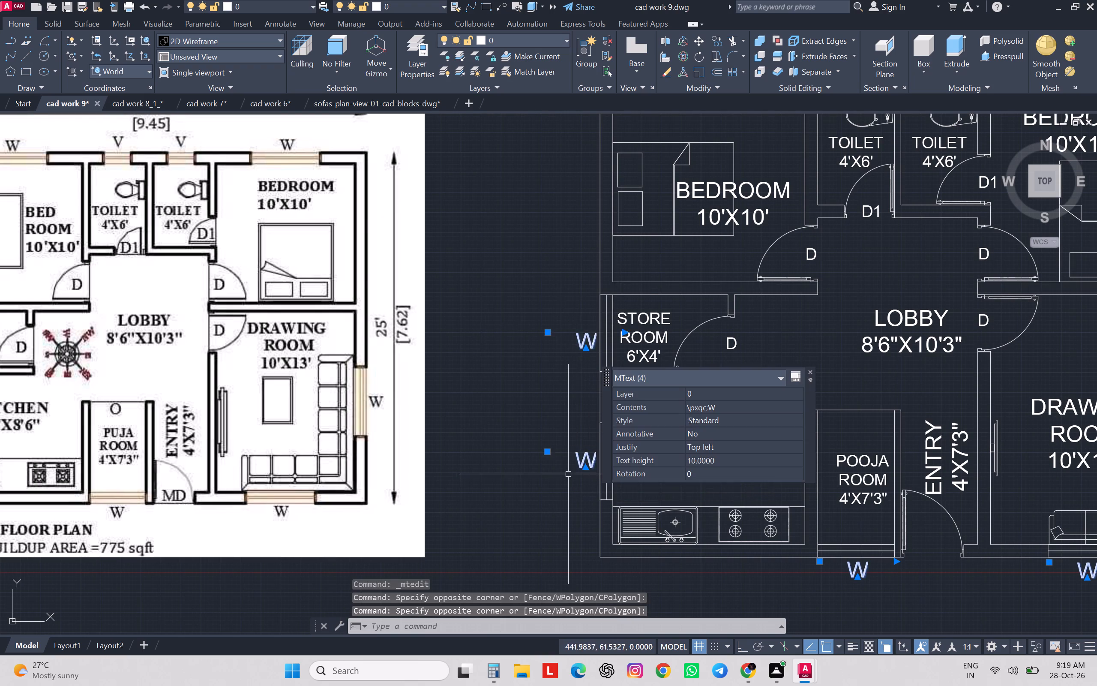
scroll(568, 474, down, 1)
click(644, 204)
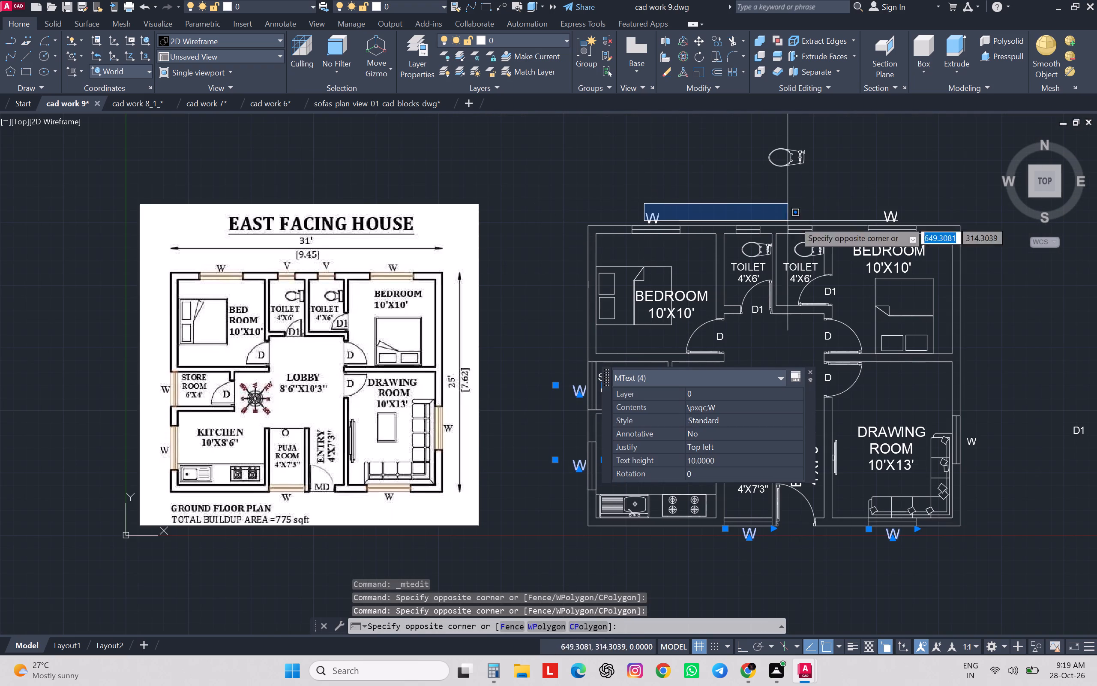
click(907, 213)
click(909, 208)
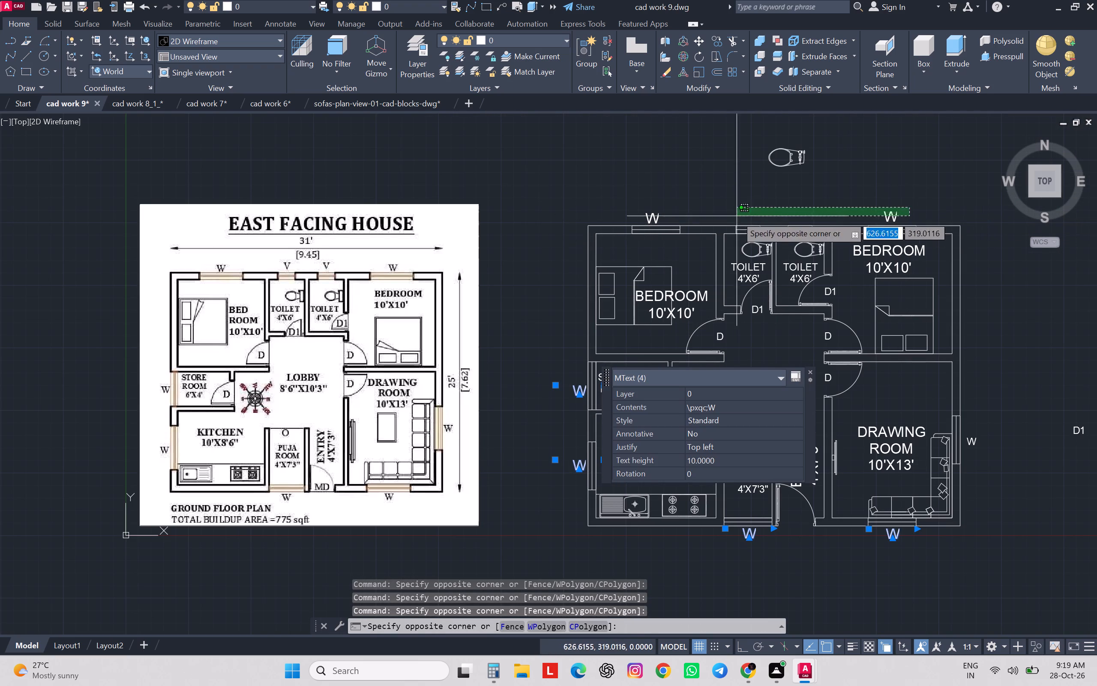
click(578, 218)
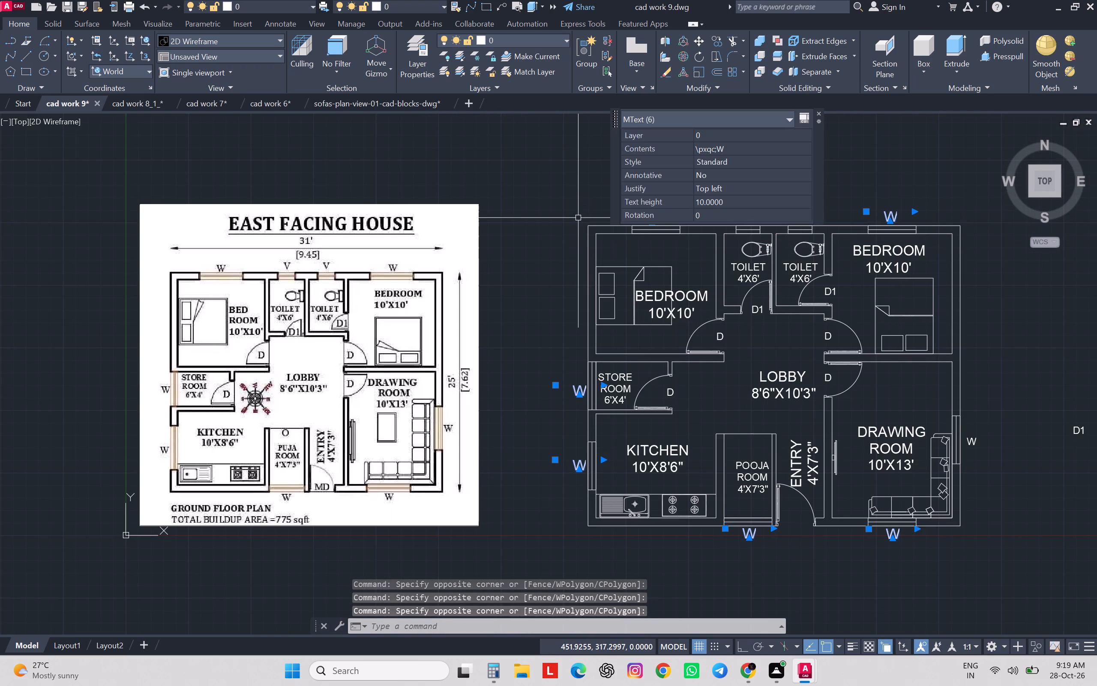
key(Delete)
Copy the height-7 W label to the drawing room's and pooja room's bottom windows and the kitchen's and store room's left windows.
click(978, 439)
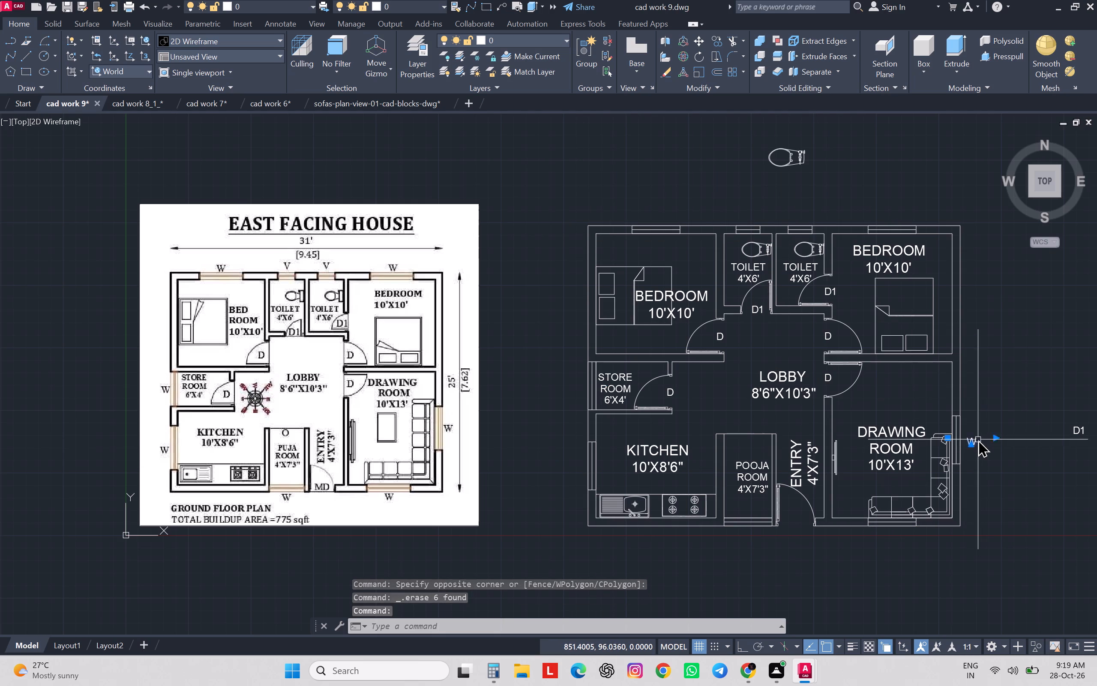
text(CO)
key(Return)
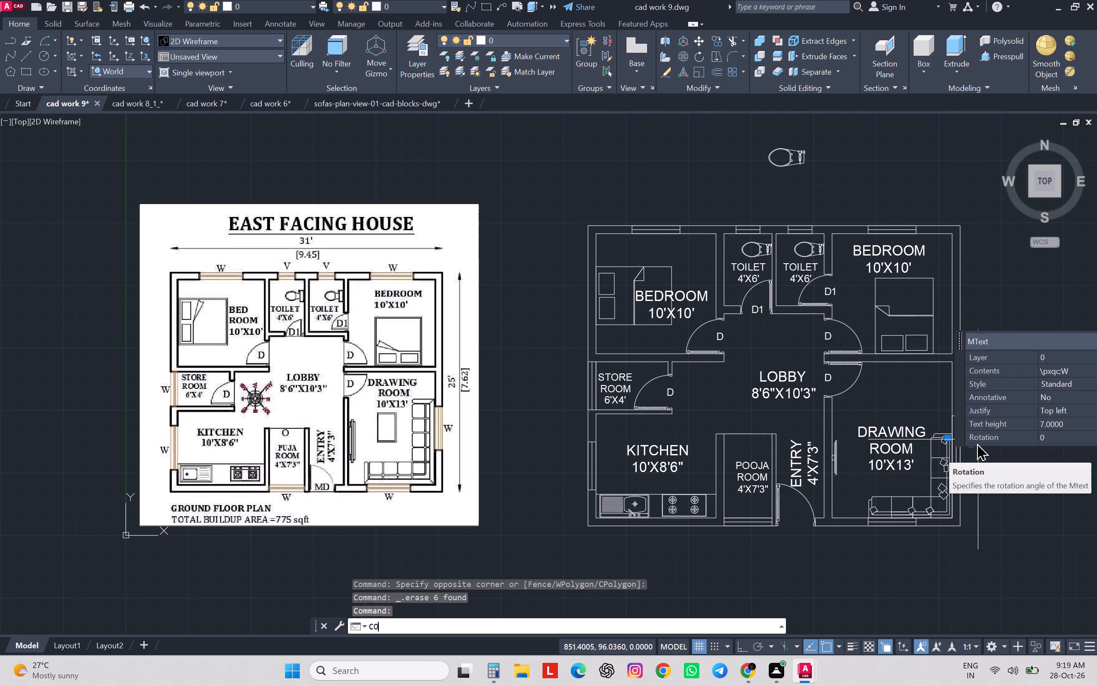
click(973, 443)
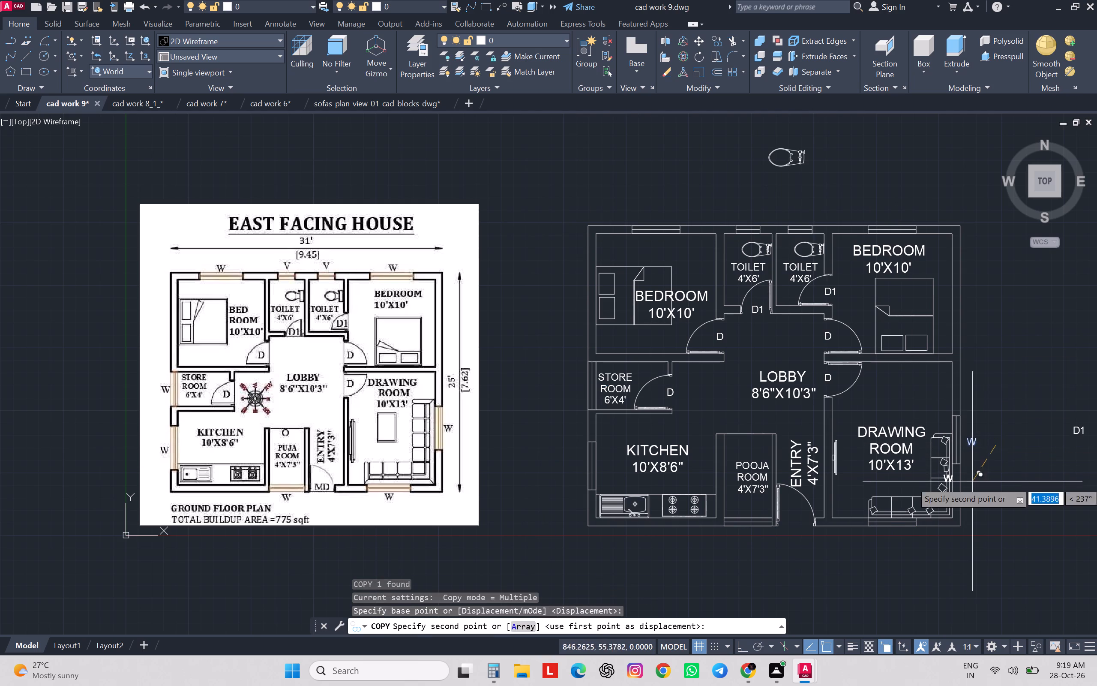
scroll(905, 536, up, 1)
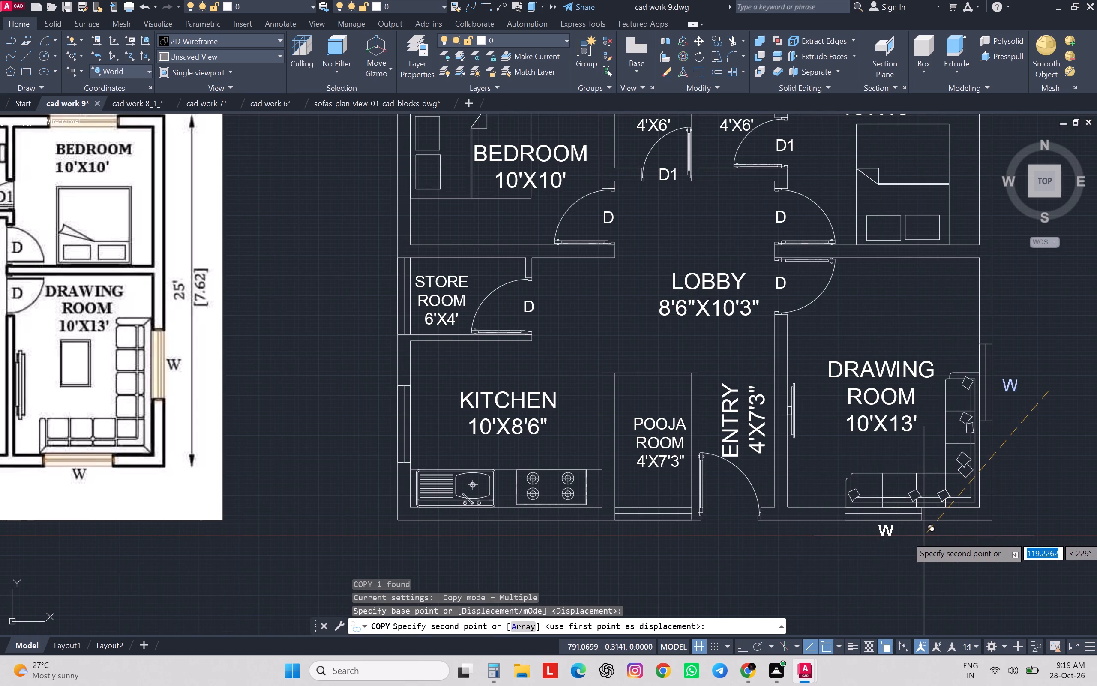
click(923, 535)
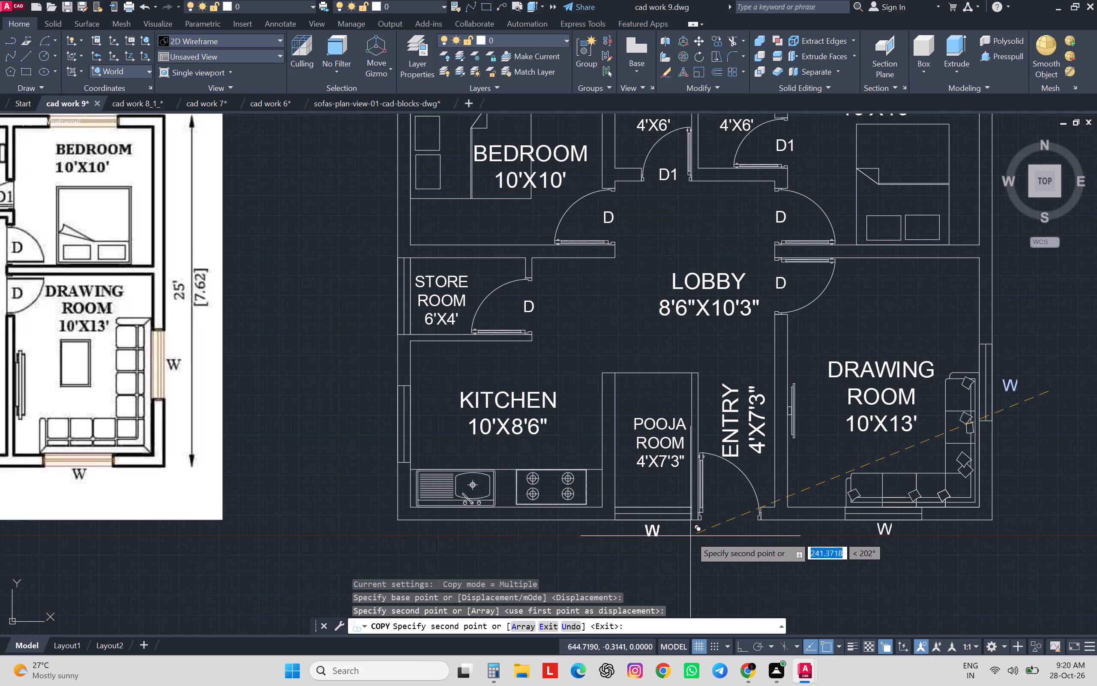
click(694, 536)
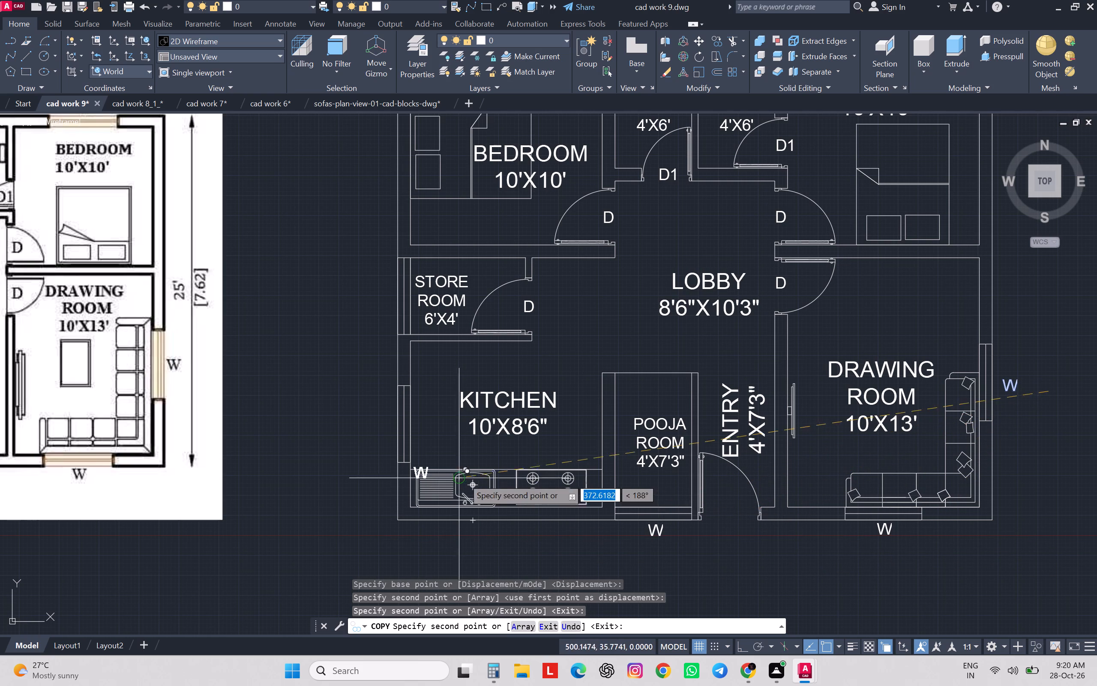
click(423, 431)
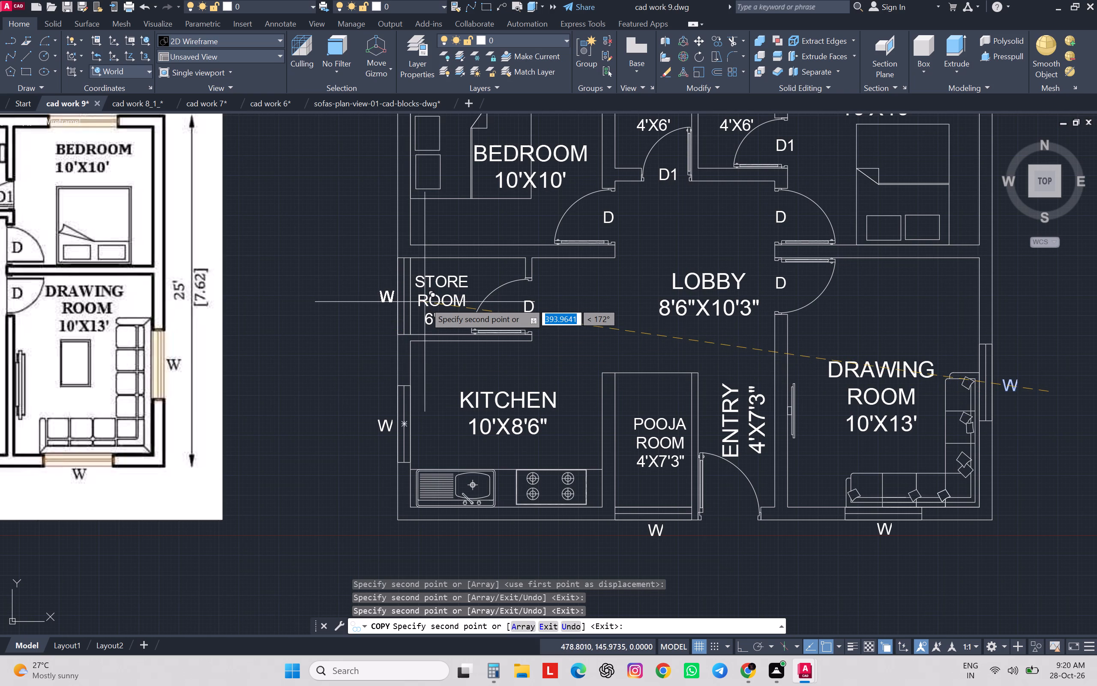
click(423, 302)
Place two more copies of the W label above the top windows of the left and right bedrooms.
scroll(433, 327, down, 1)
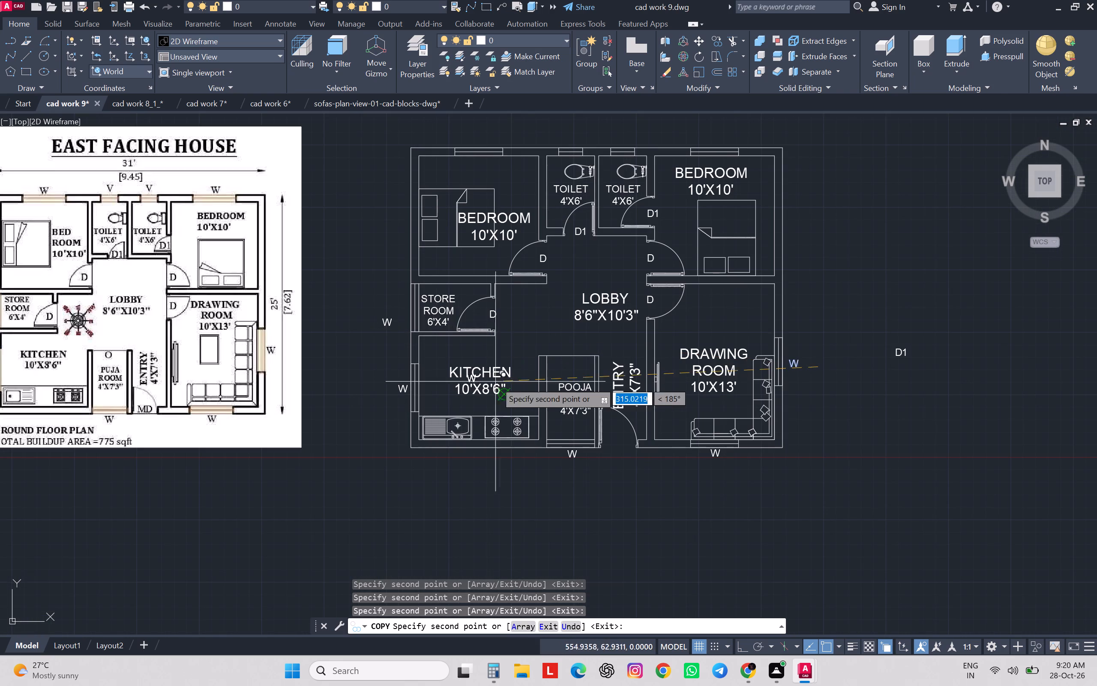
middle_drag(520, 187, 522, 245)
scroll(522, 244, down, 1)
scroll(517, 218, up, 2)
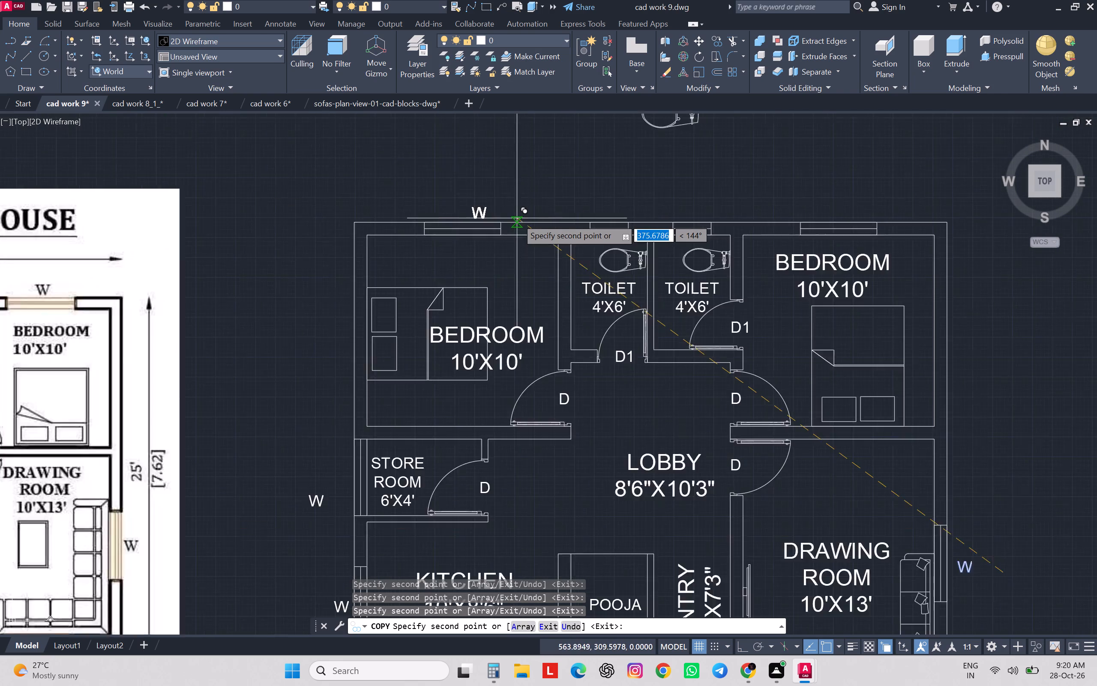
scroll(517, 218, up, 1)
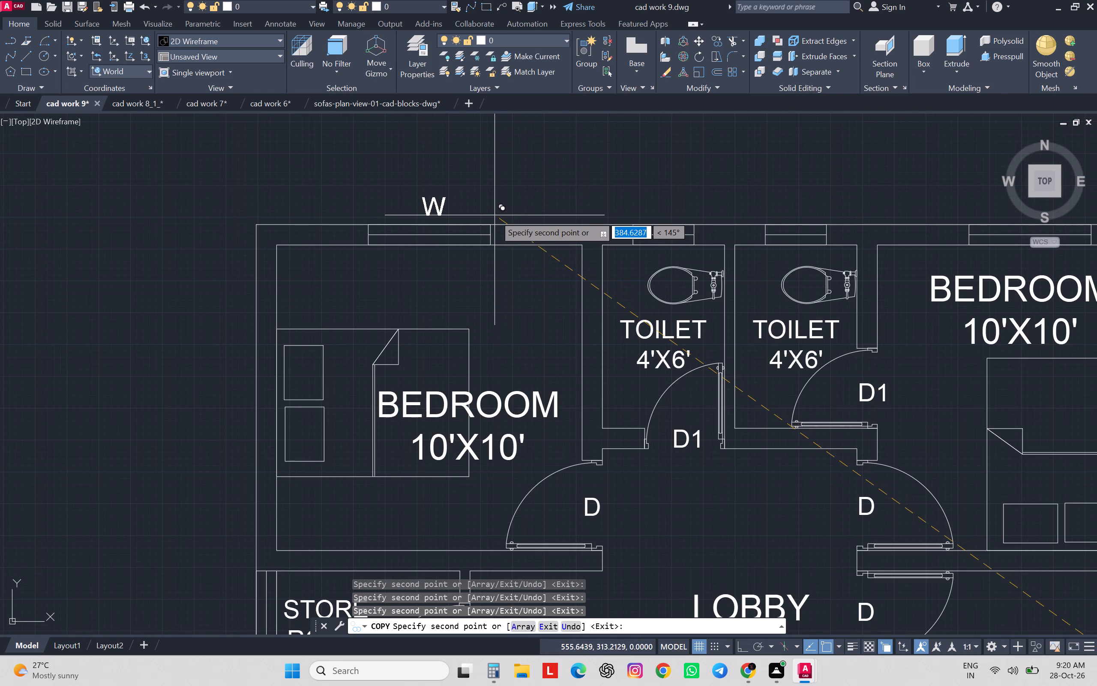
click(495, 215)
middle_drag(745, 257, 468, 257)
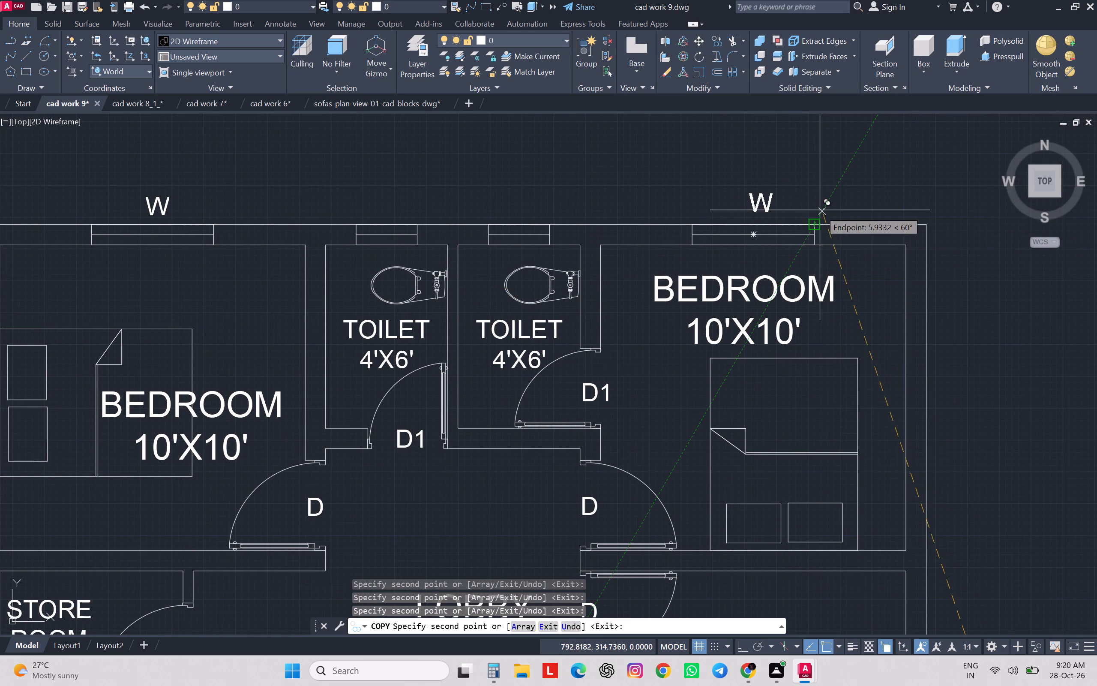
scroll(781, 213, down, 1)
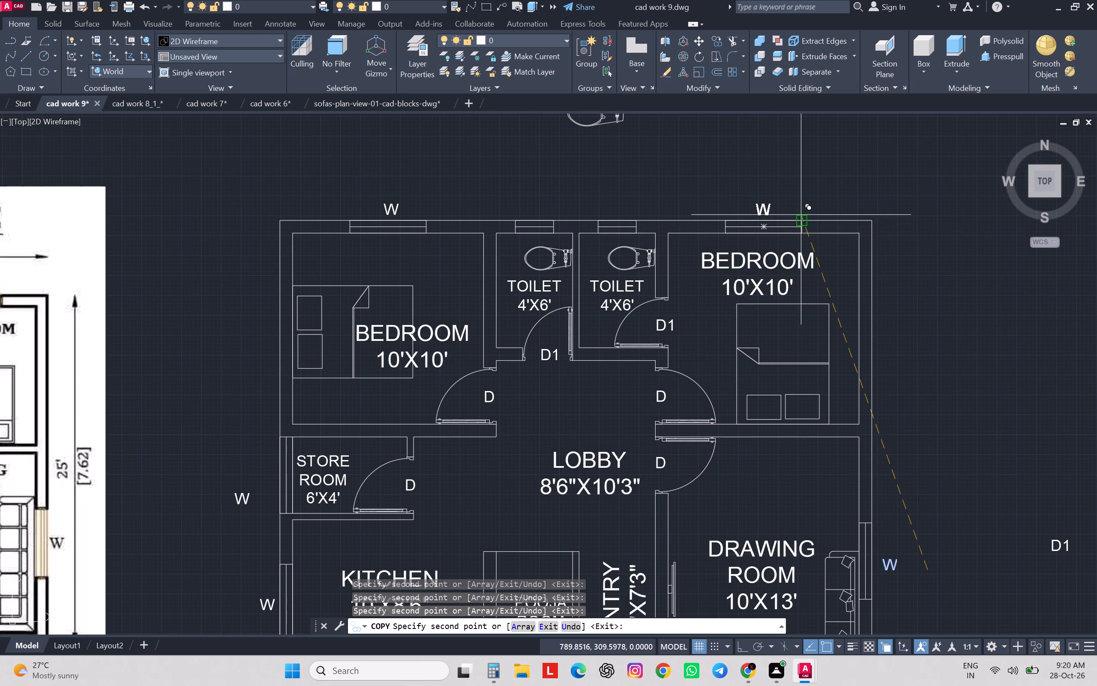
click(801, 215)
scroll(1004, 397, down, 1)
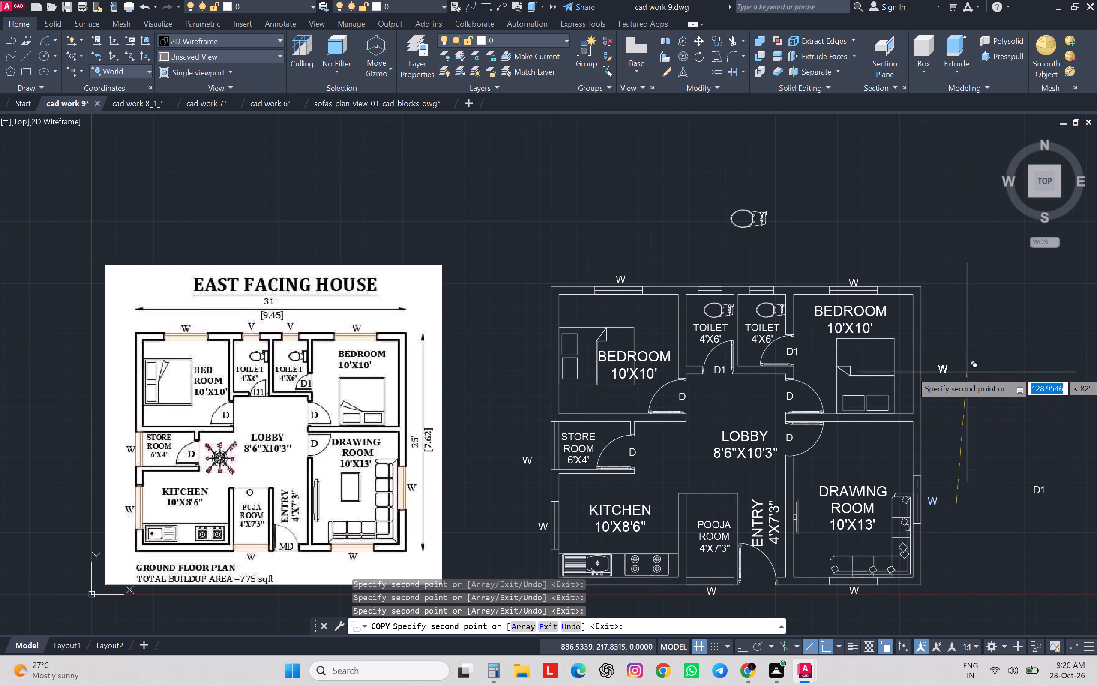
middle_drag(952, 362, 909, 259)
key(Escape)
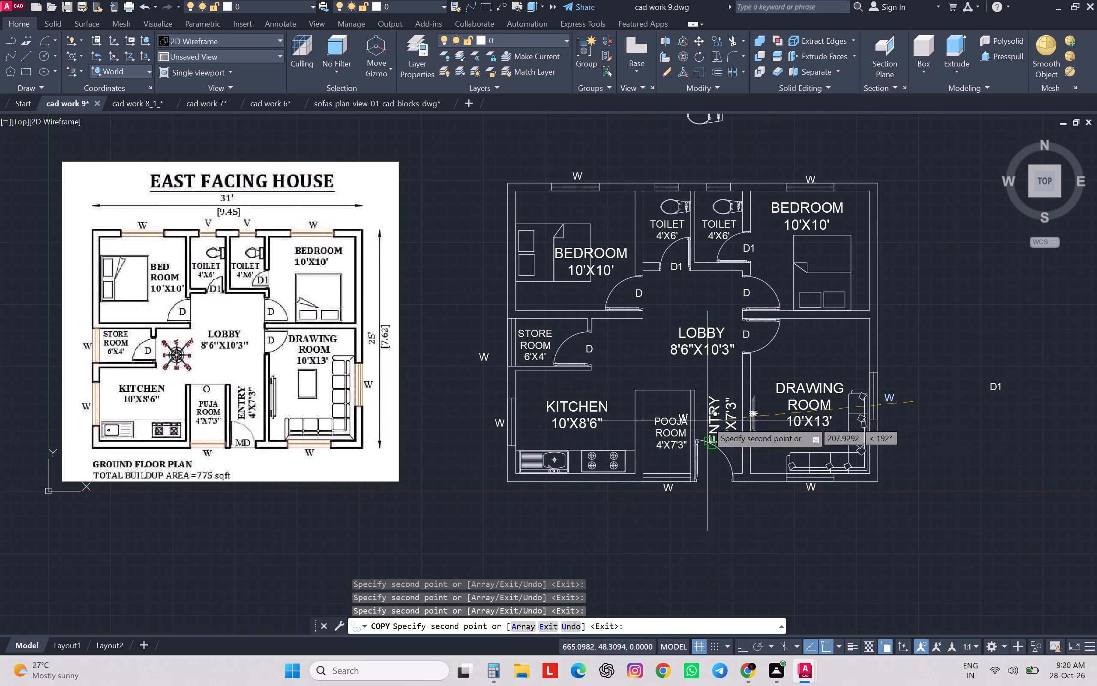
Move the W label outside the store room window closer to the wall, in line with the kitchen's W label.
click(484, 357)
scroll(492, 358, up, 3)
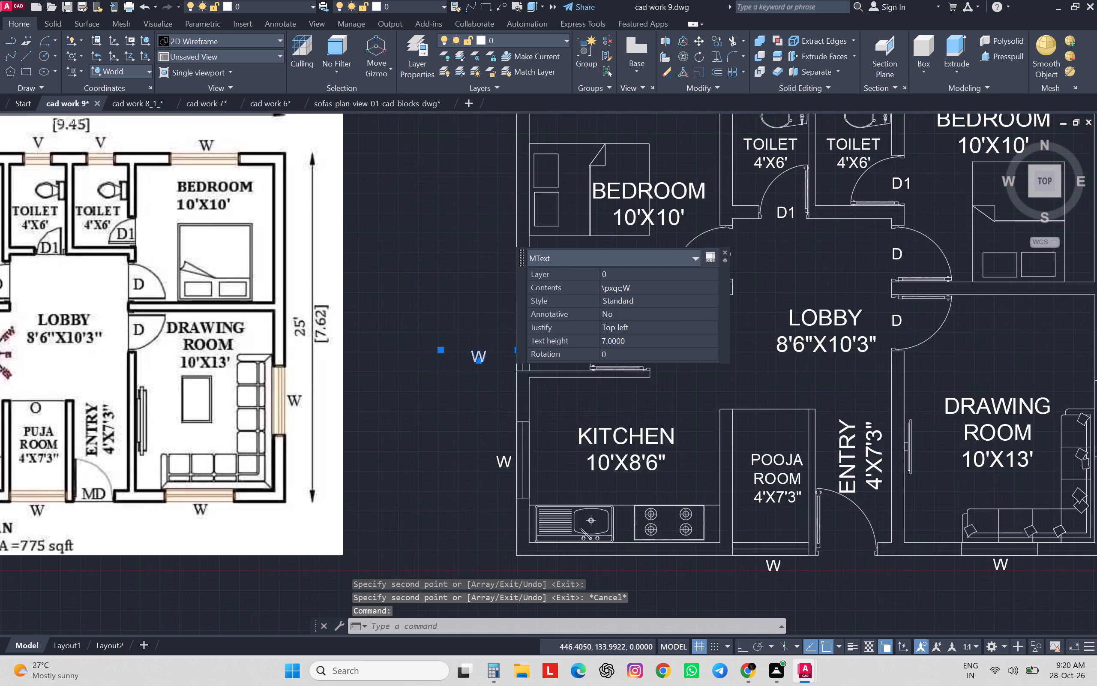
click(358, 340)
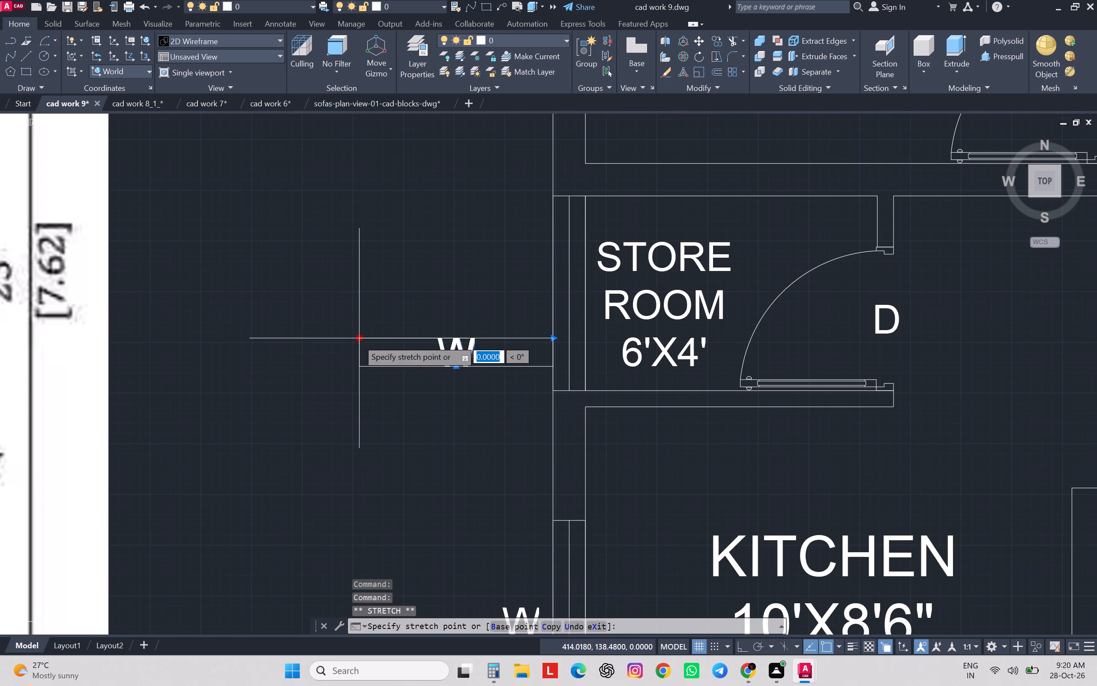
click(420, 296)
scroll(419, 296, up, 1)
scroll(419, 296, down, 4)
key(Escape)
key(Escape)
key(Escape)
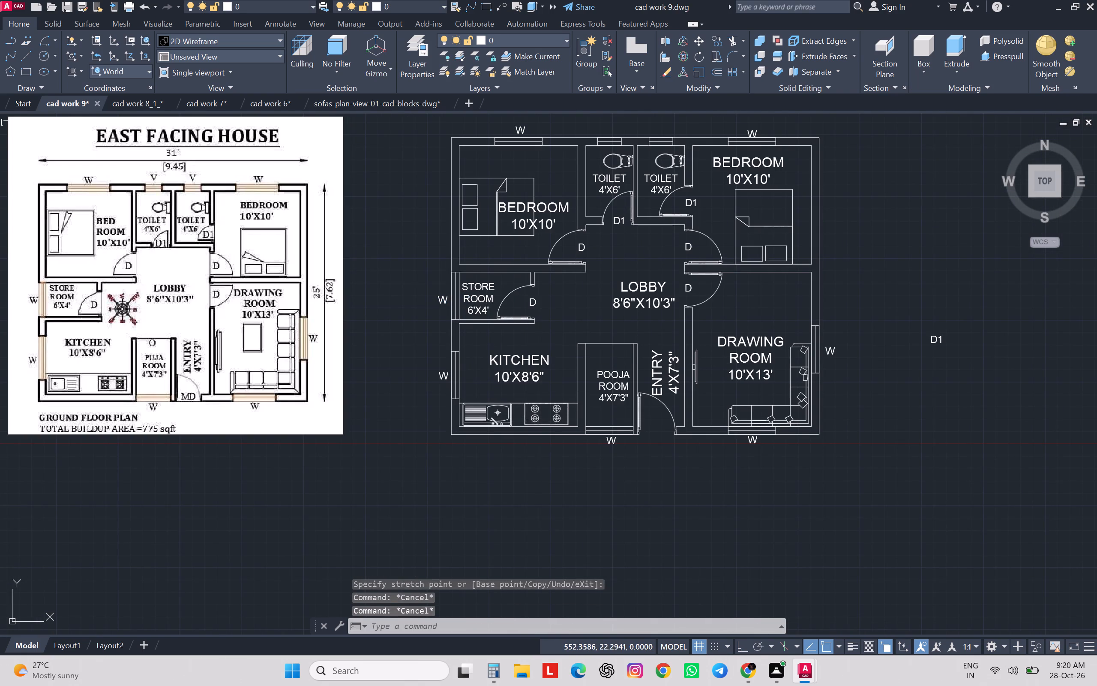
Move the W label above the left bedroom's top window slightly down, closer to the wall.
middle_drag(760, 310, 770, 383)
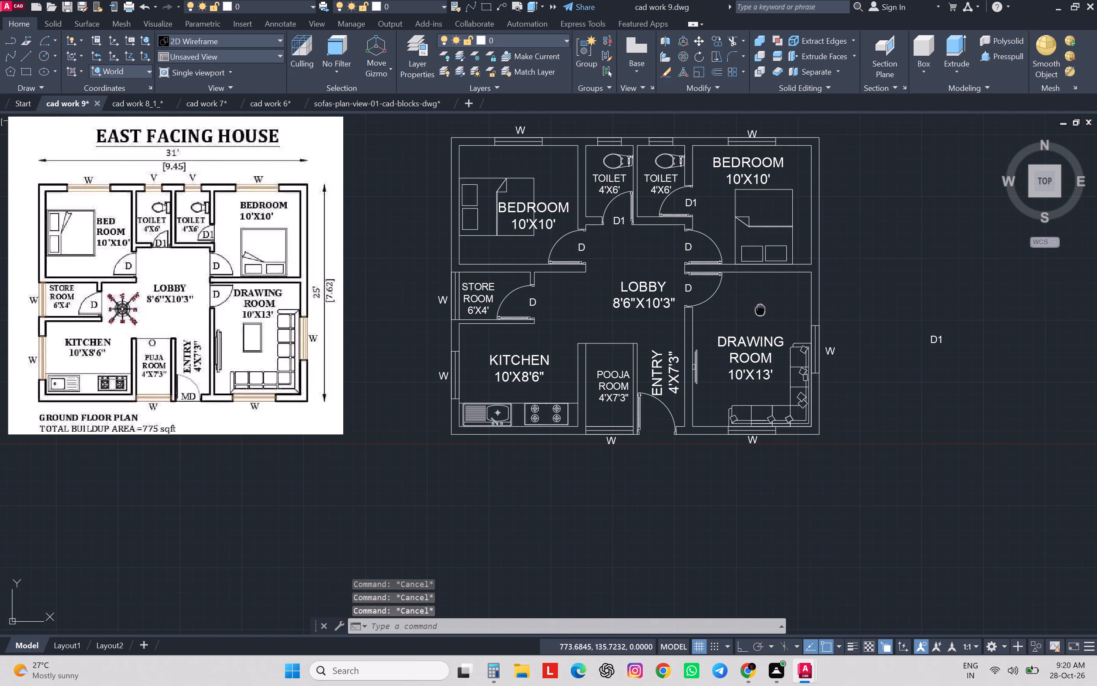
middle_drag(770, 383, 765, 430)
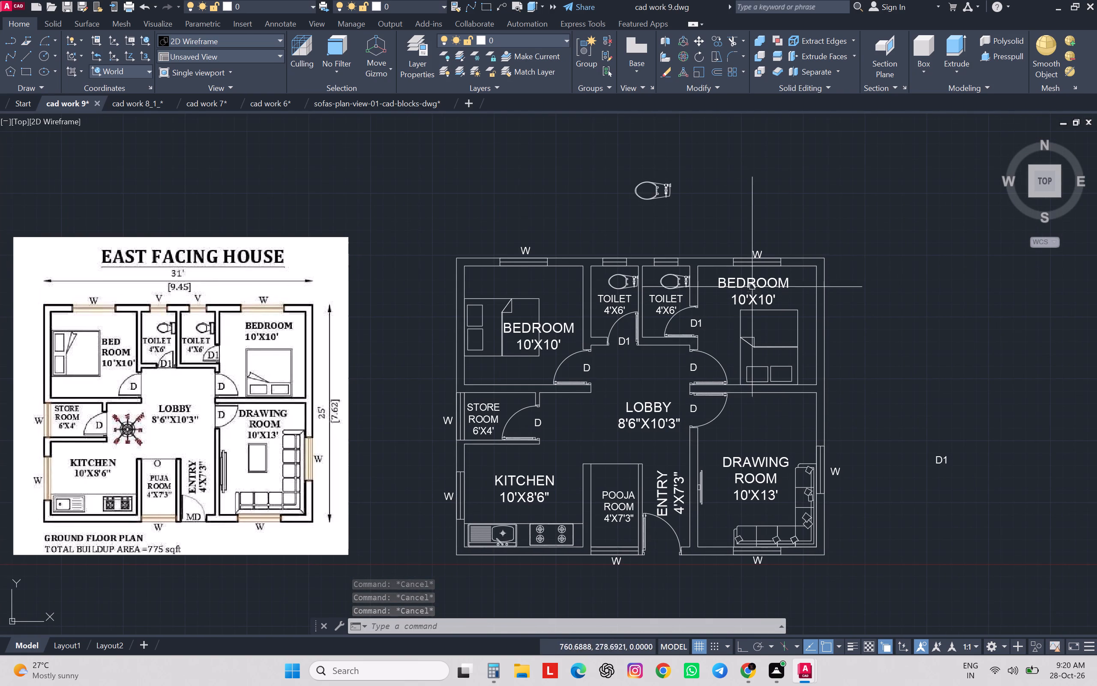
scroll(533, 244, up, 3)
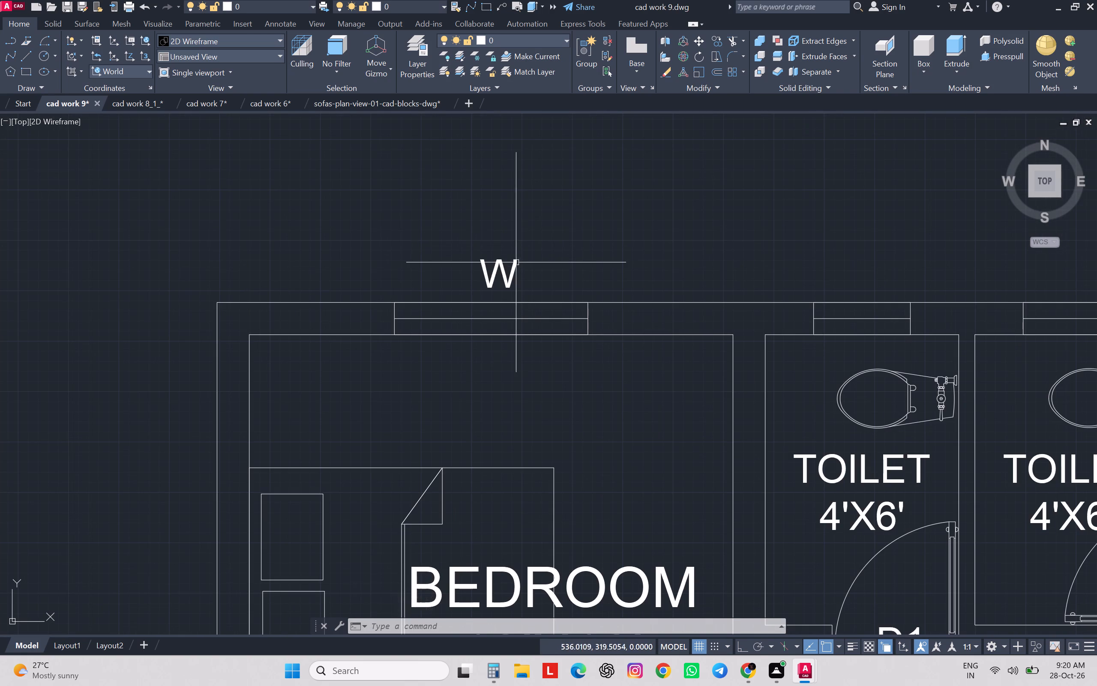
click(516, 262)
click(402, 257)
click(402, 271)
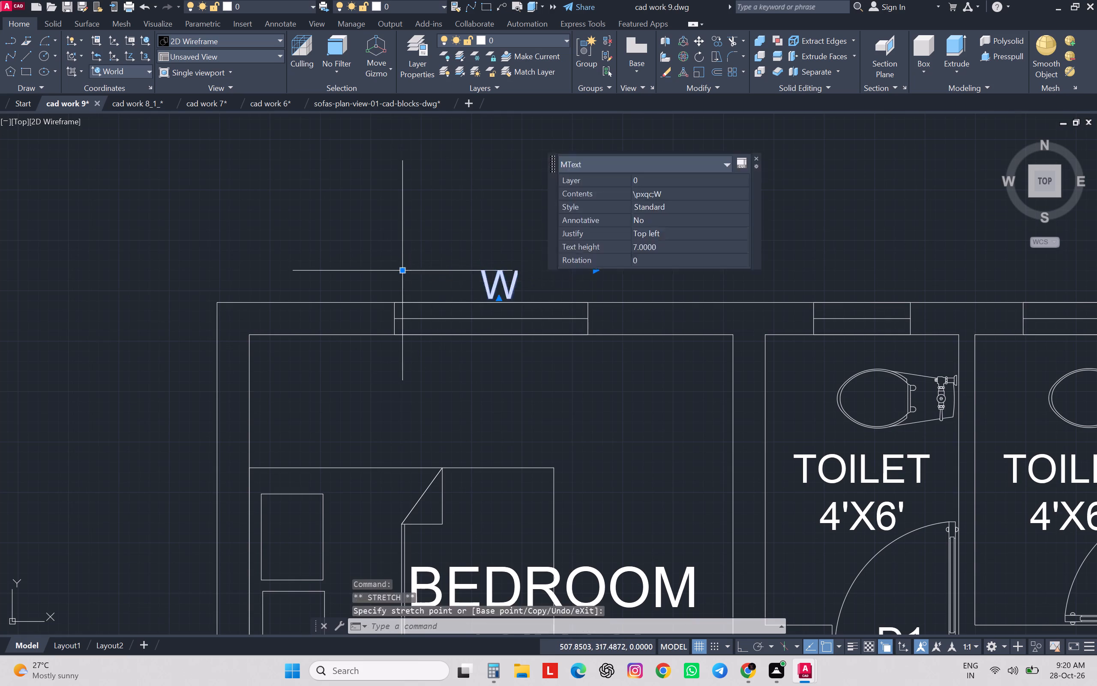
scroll(440, 212, down, 3)
scroll(712, 415, down, 1)
key(Escape)
key(Escape)
key(Escape)
key(Escape)
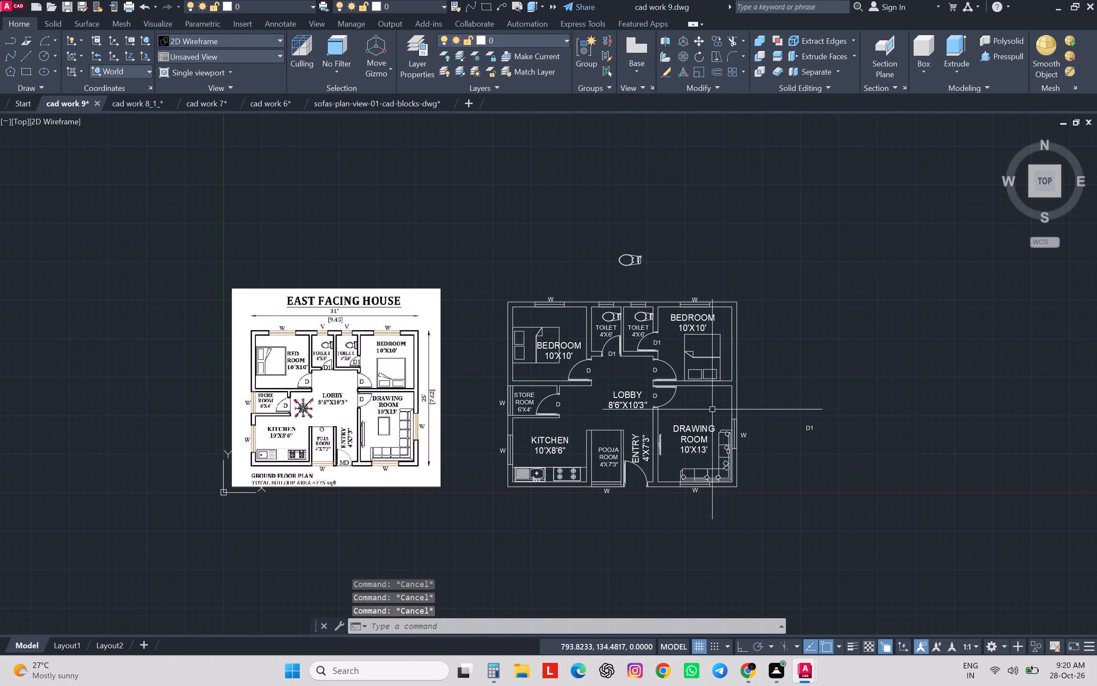
Change the text of the spare D1 label outside the plan to MD.
middle_drag(763, 476, 762, 373)
scroll(758, 375, down, 1)
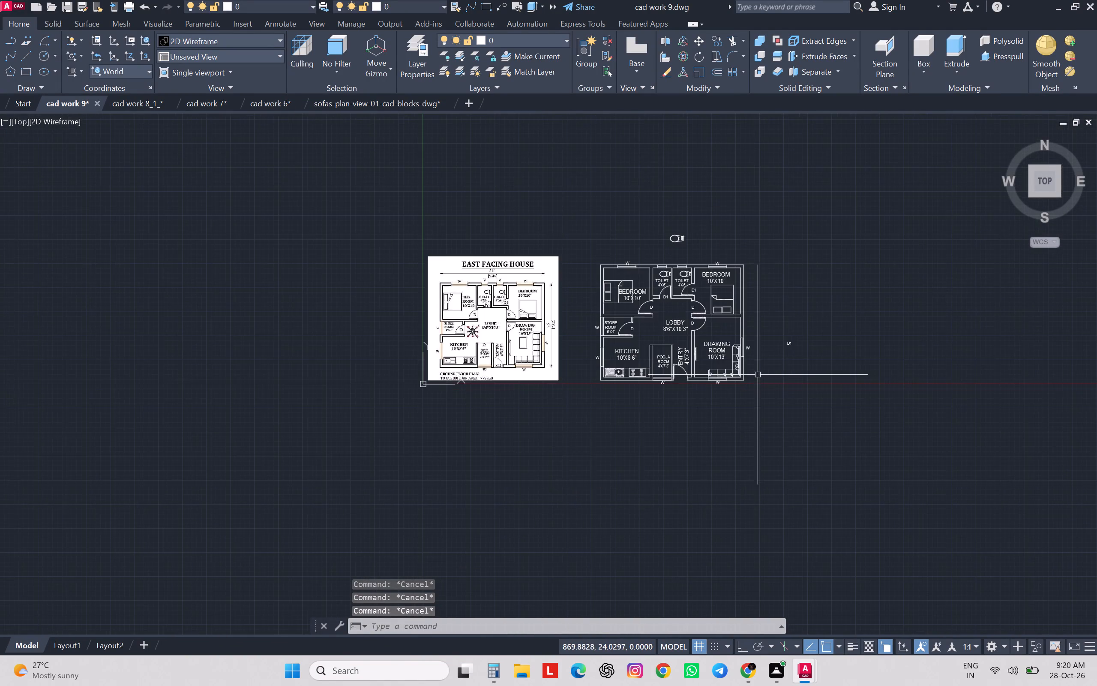
scroll(772, 379, up, 2)
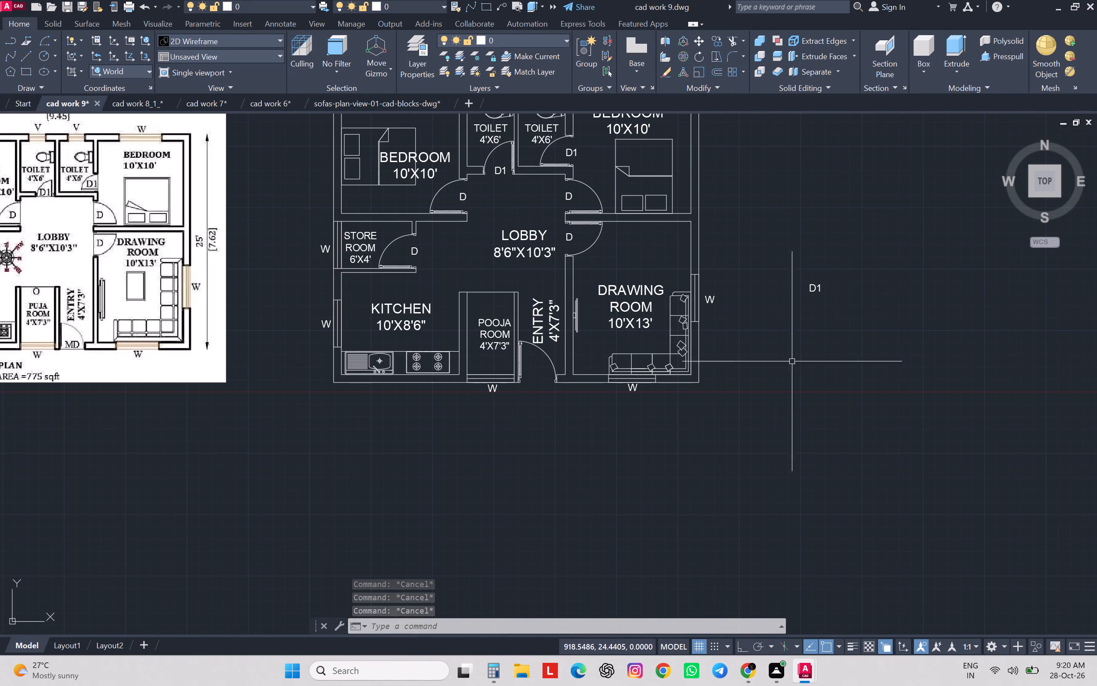
double_click(815, 289)
drag(829, 288, 796, 295)
text(MD)
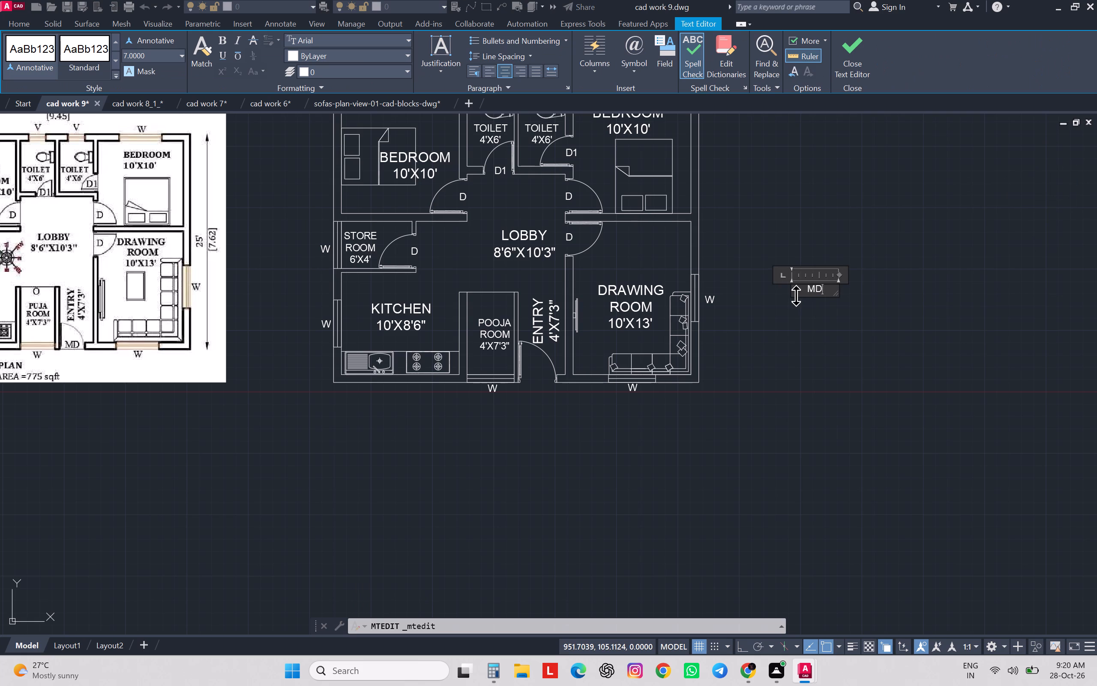
click(803, 344)
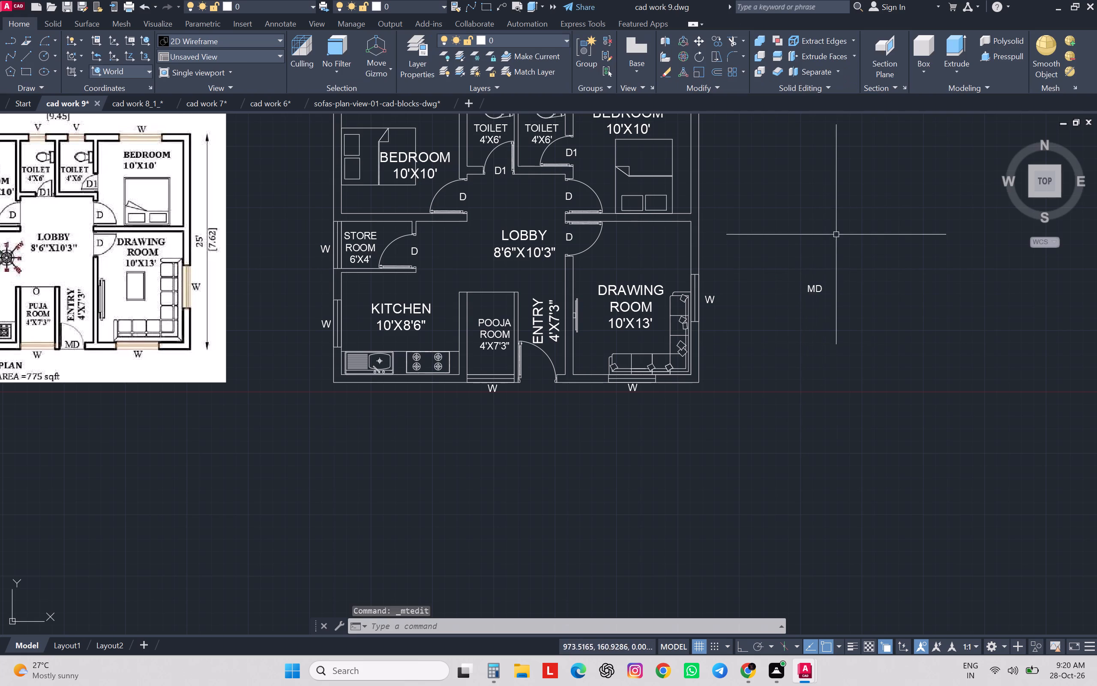
Move the MD label into the main entry door opening on the bottom wall.
click(816, 290)
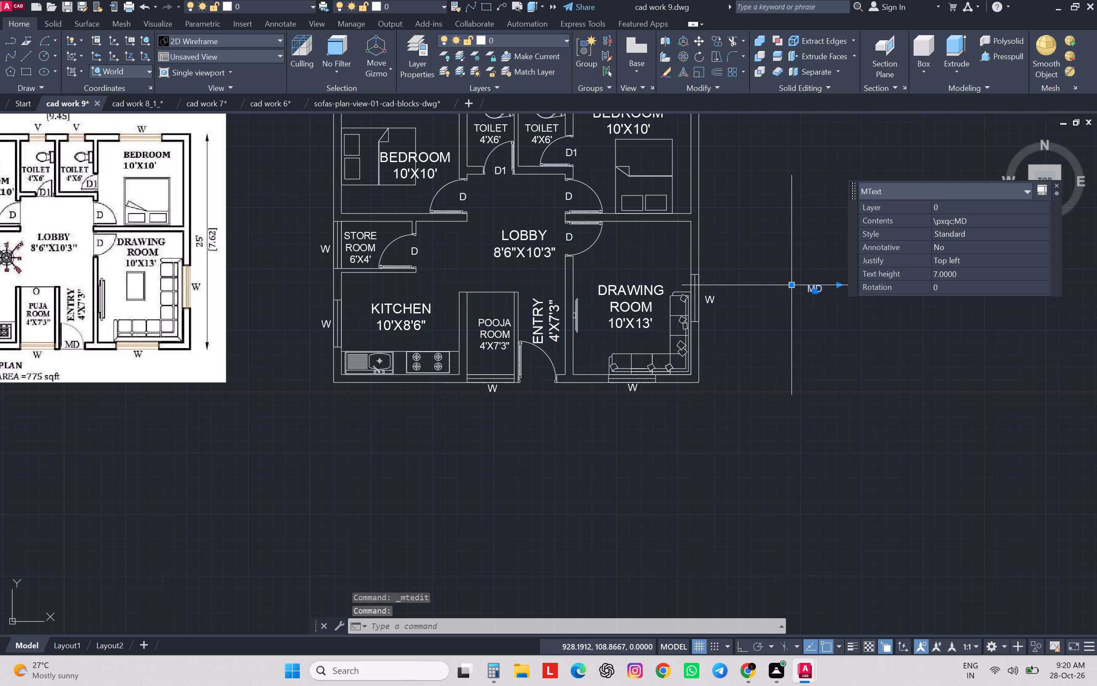
drag(789, 285, 766, 301)
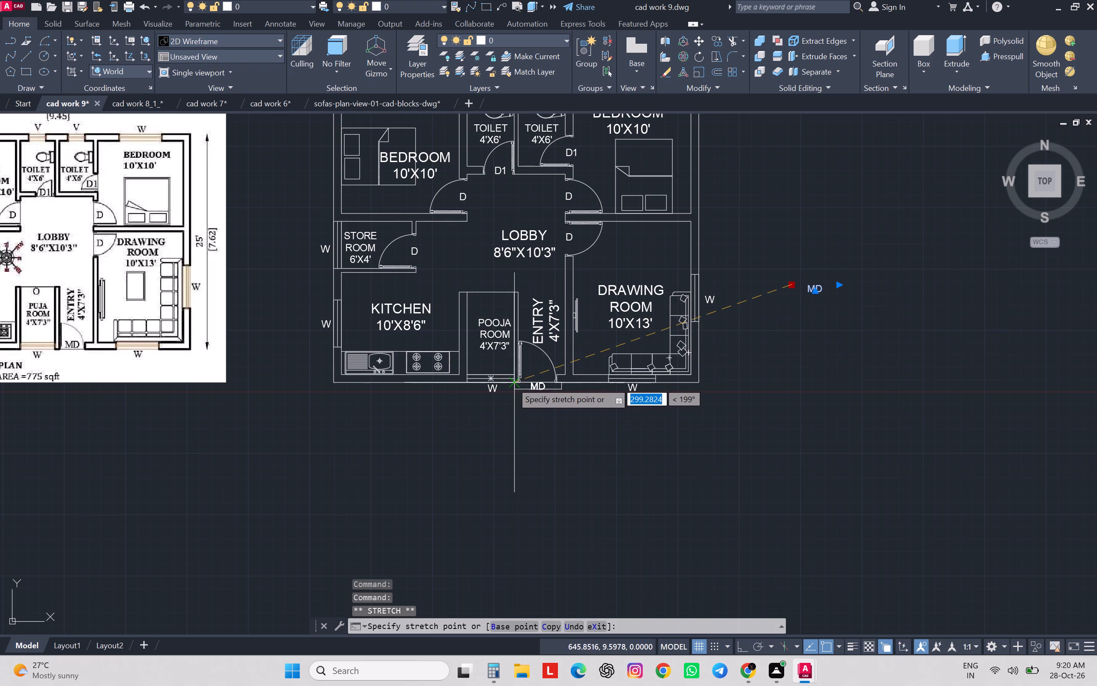
scroll(511, 381, up, 2)
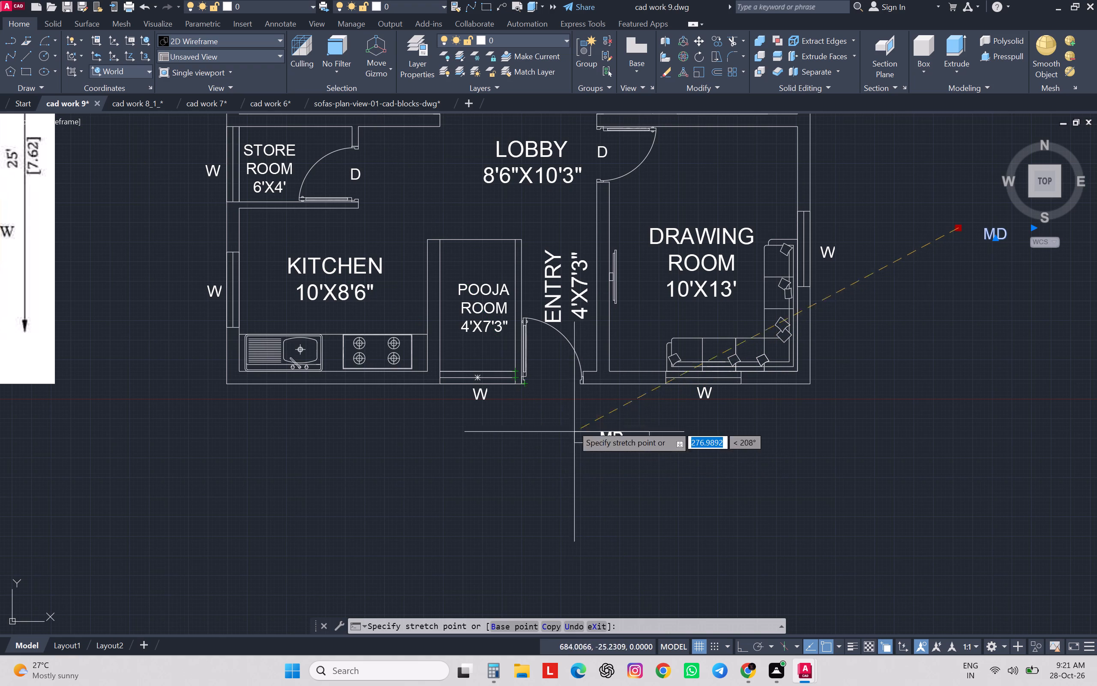
click(516, 372)
key(Escape)
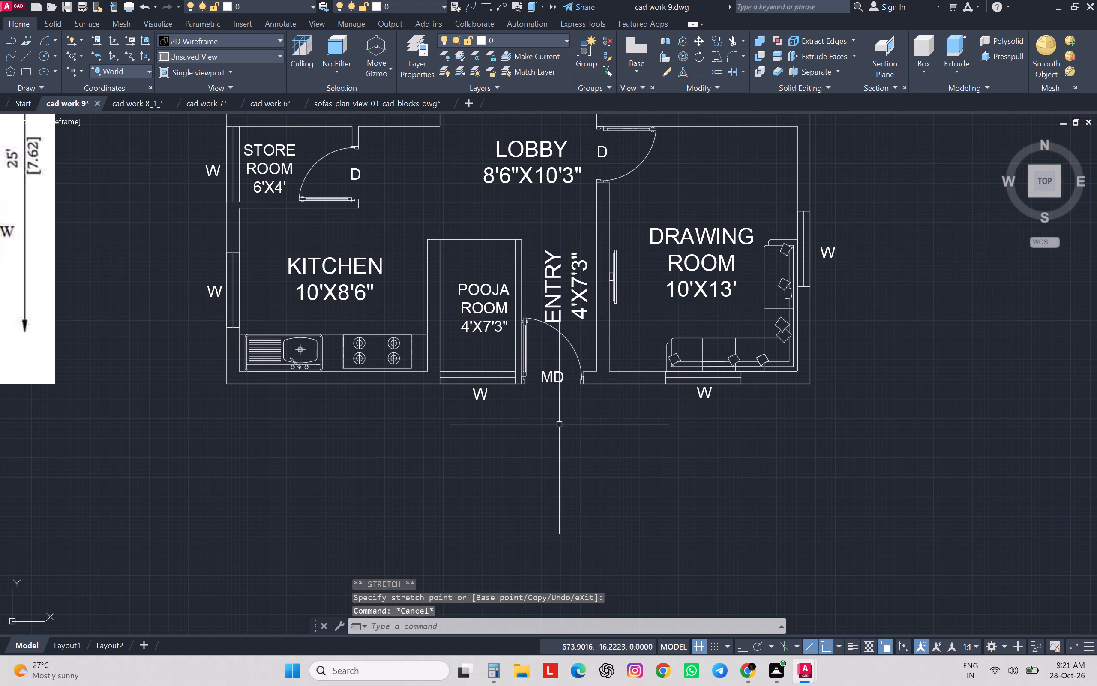
Copy the MD label from the main entry door to the top opening of the pooja room.
click(560, 386)
click(555, 380)
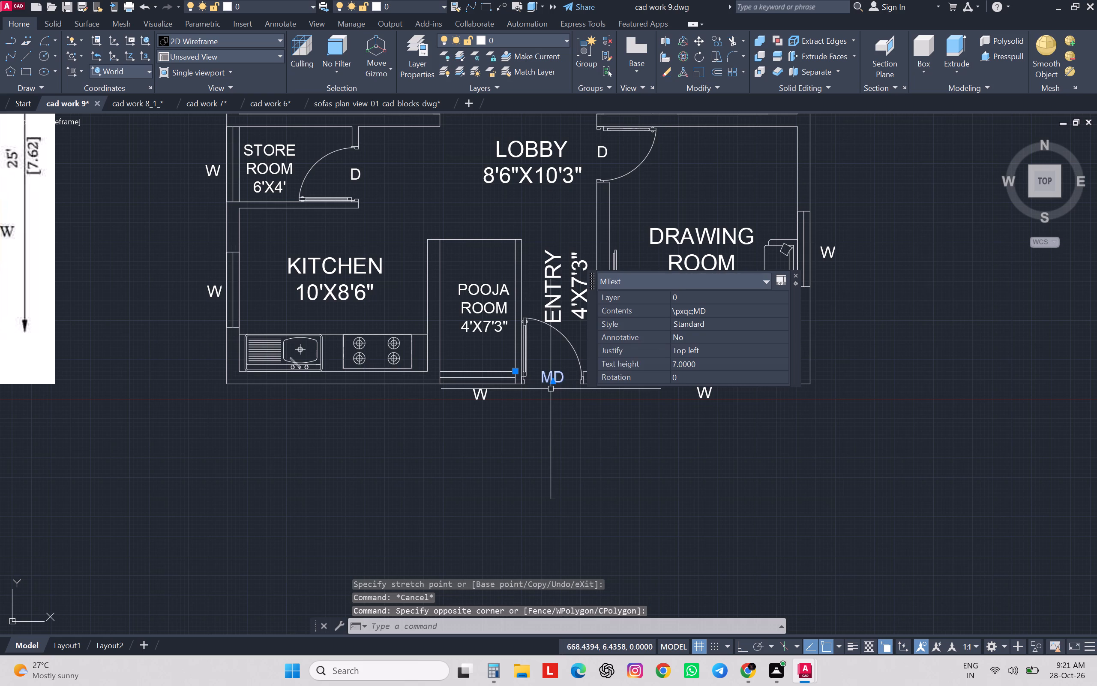
key(c)
key(o)
key(Return)
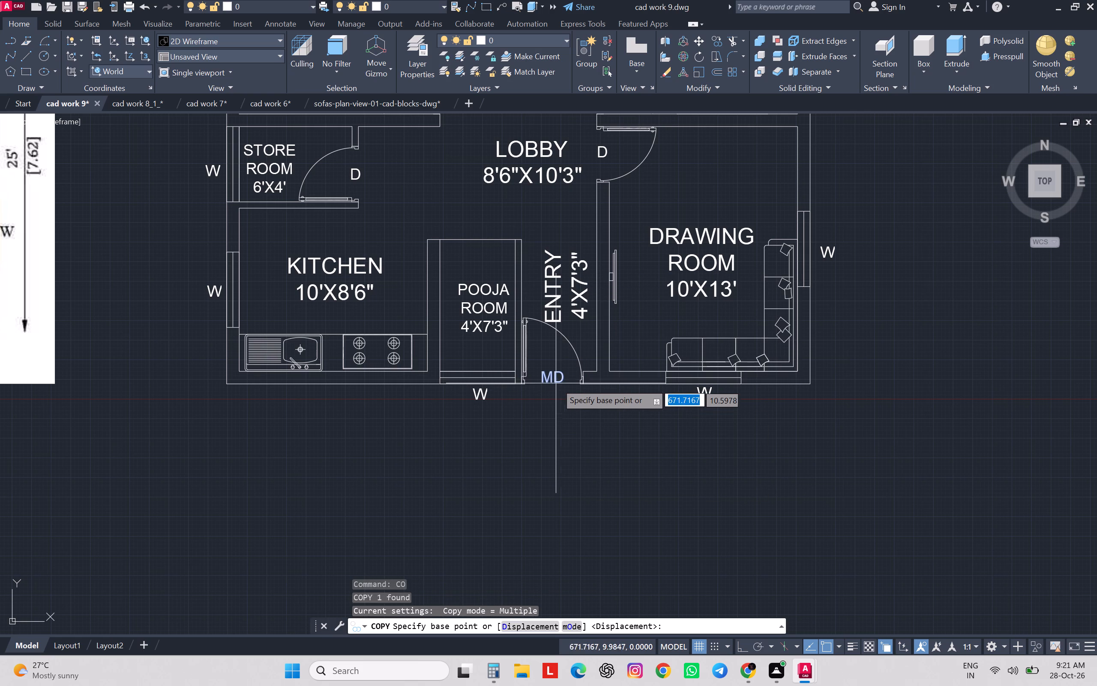
click(556, 379)
scroll(556, 379, down, 1)
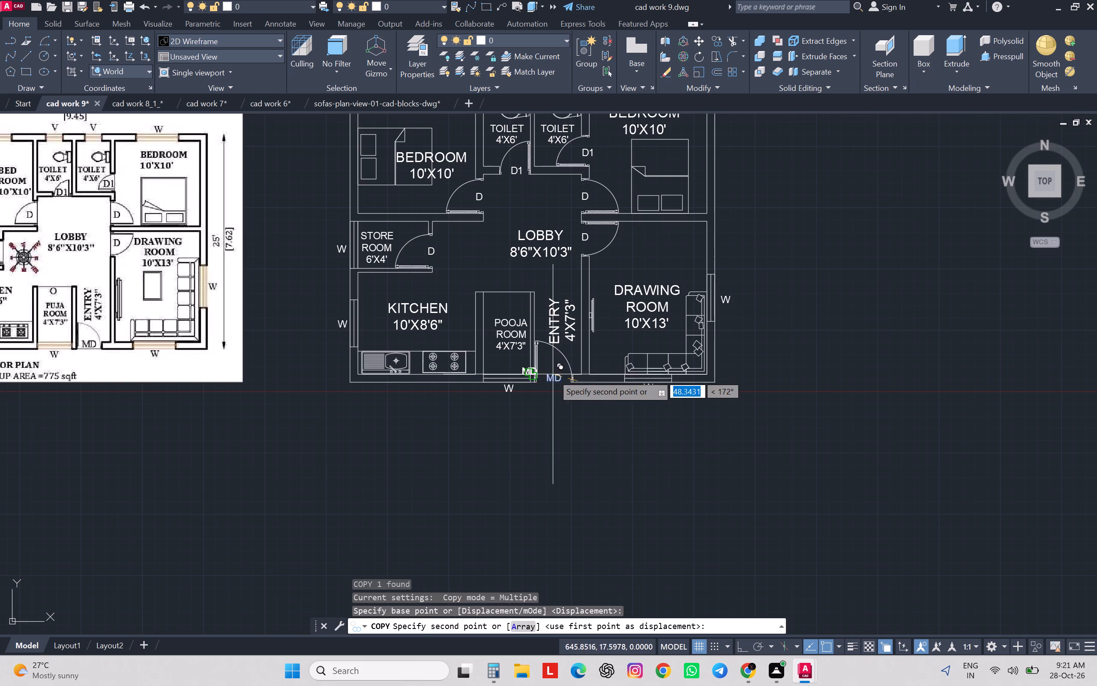
scroll(516, 300, up, 2)
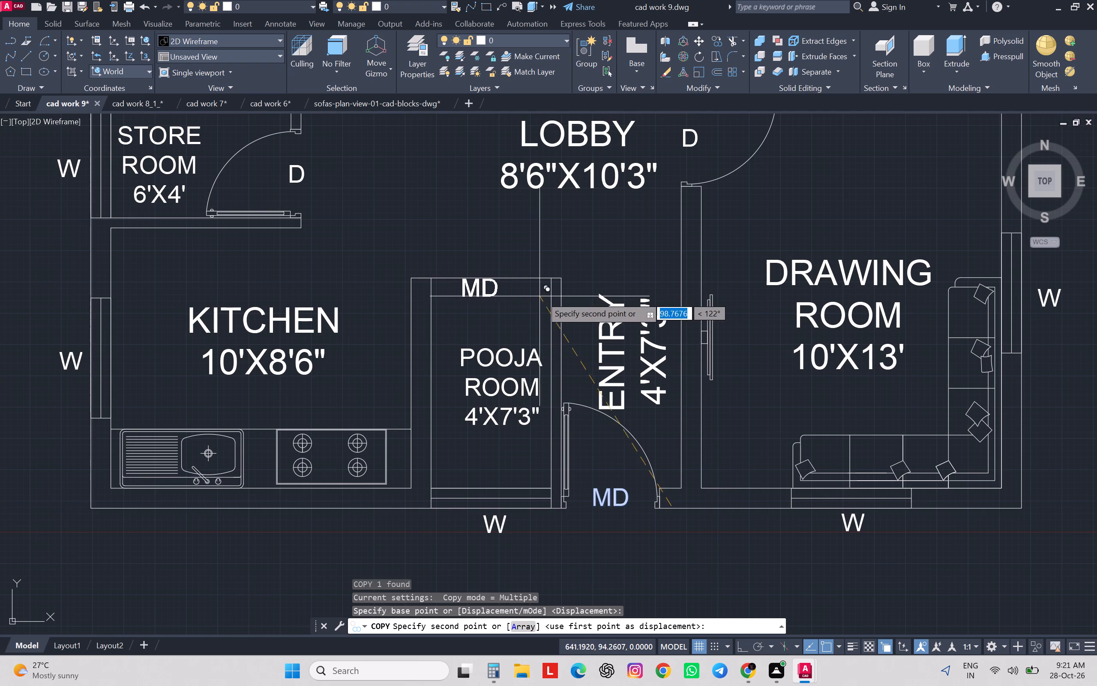
click(486, 281)
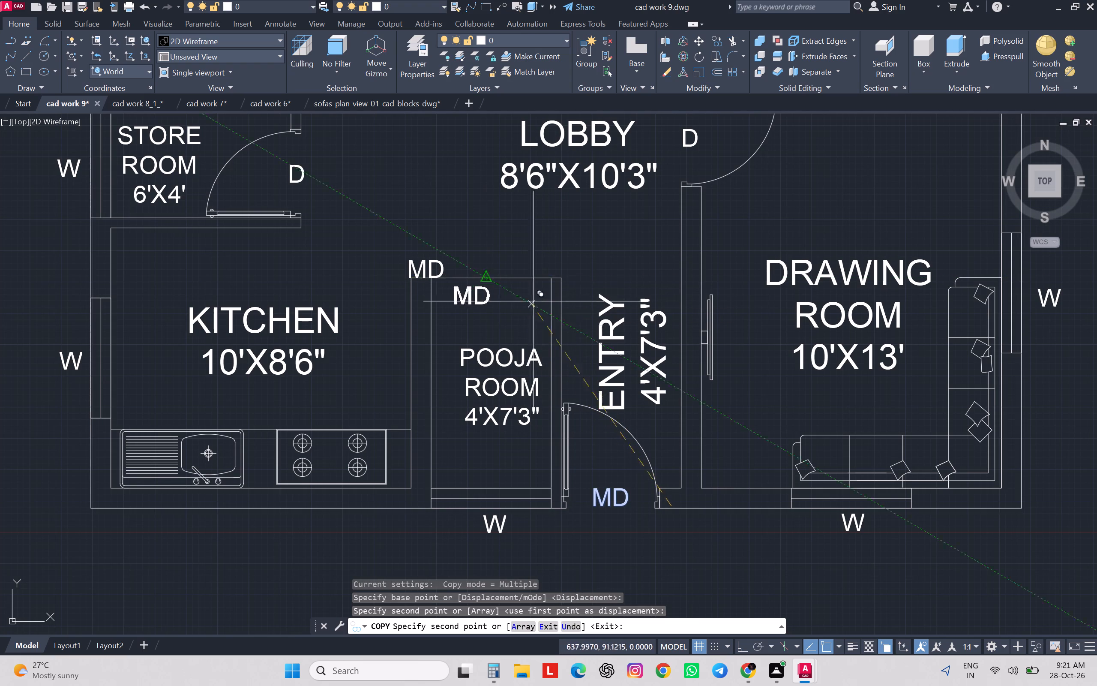
key(Escape)
Move the copied MD label to sit inside the pooja room, centred just below its top edge.
click(431, 272)
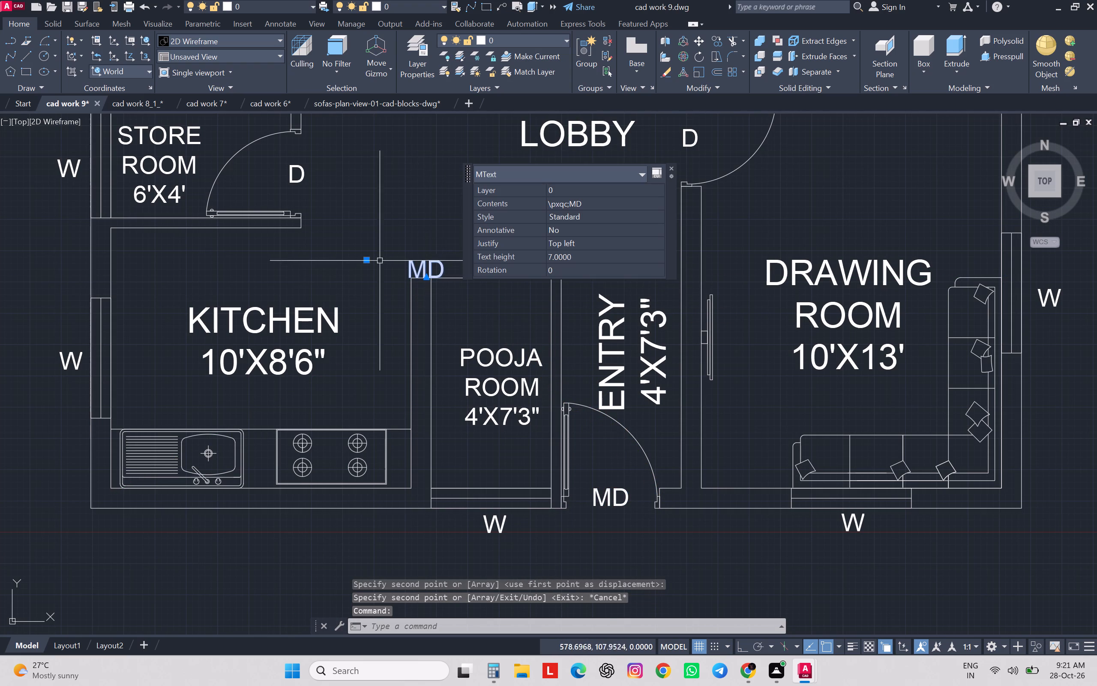
click(366, 258)
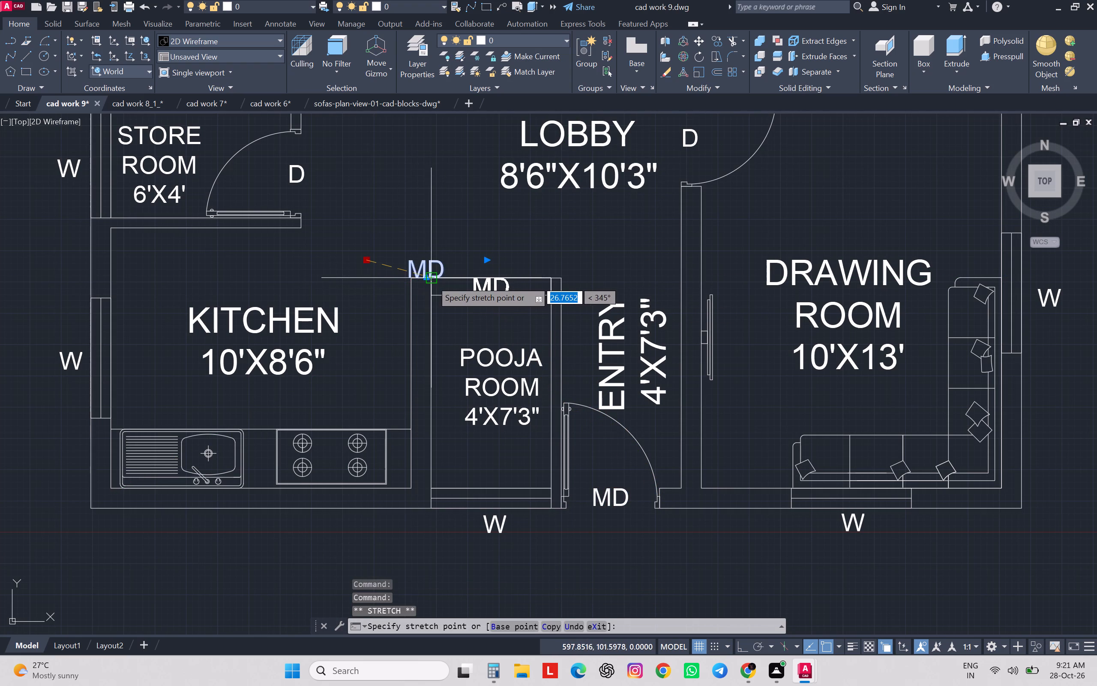
click(432, 281)
key(Escape)
Change the text of the pooja room's copied MD label to O.
double_click(495, 293)
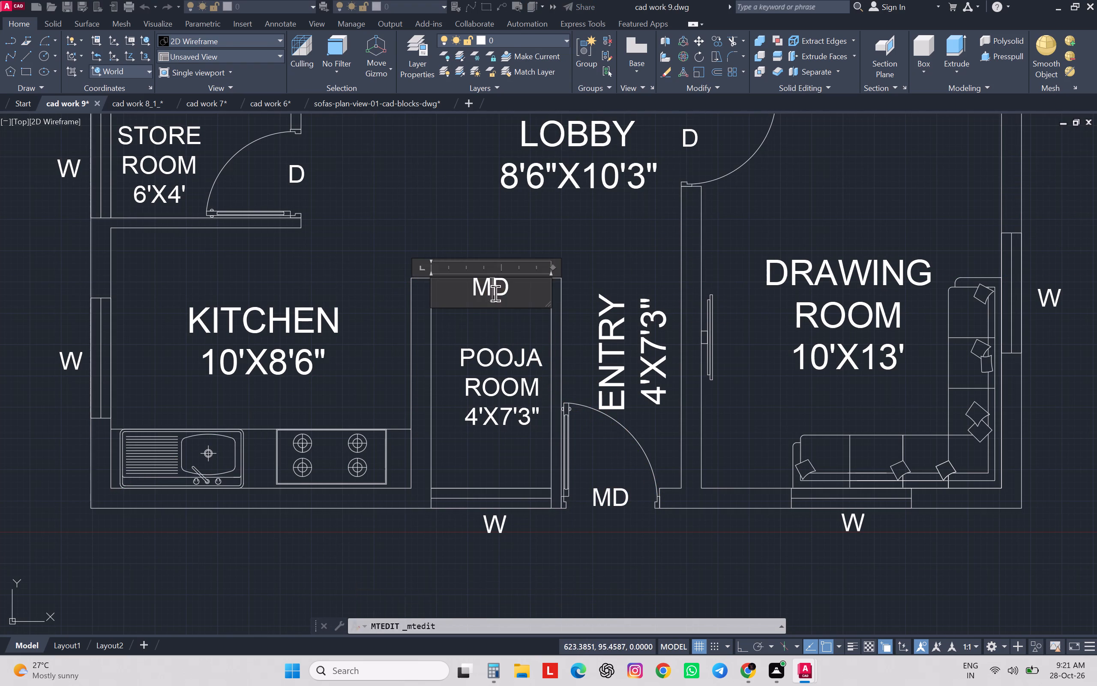
drag(513, 290, 471, 299)
key(o)
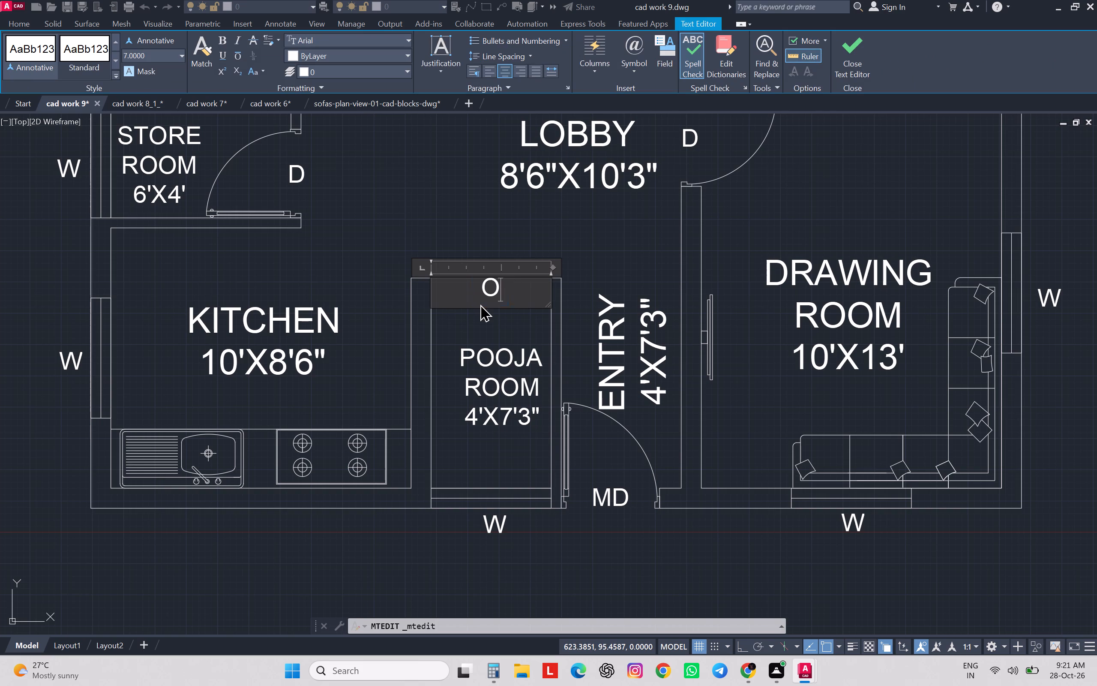
click(620, 238)
Delete the spare toilet block lying above the floor plan.
scroll(620, 239, down, 3)
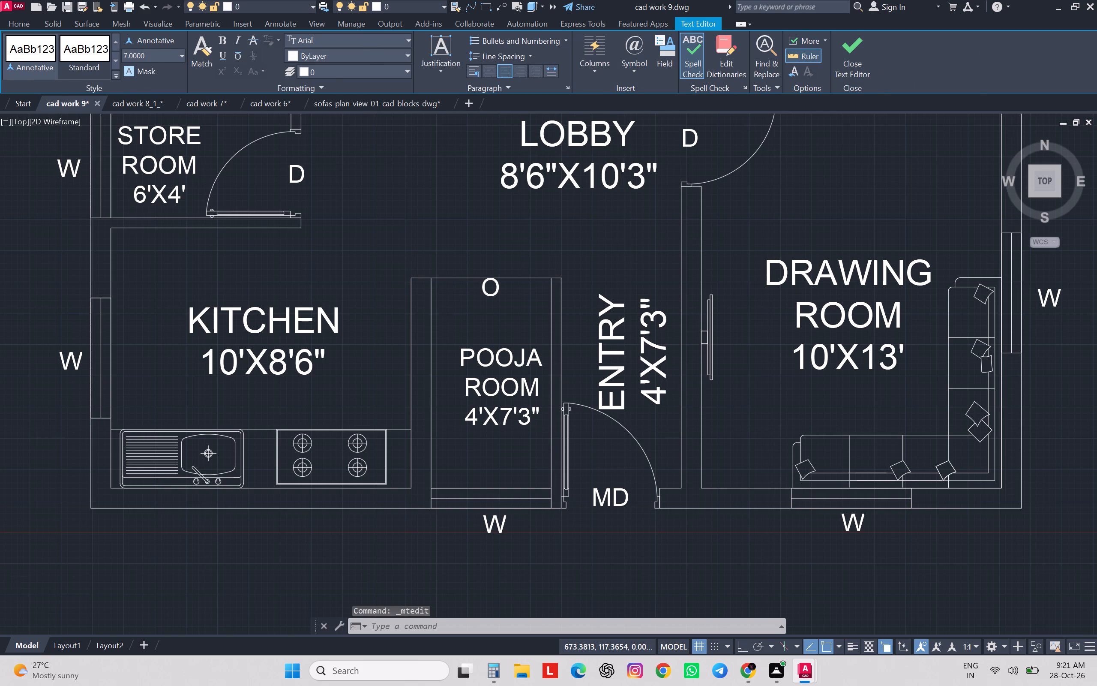
scroll(626, 273, down, 1)
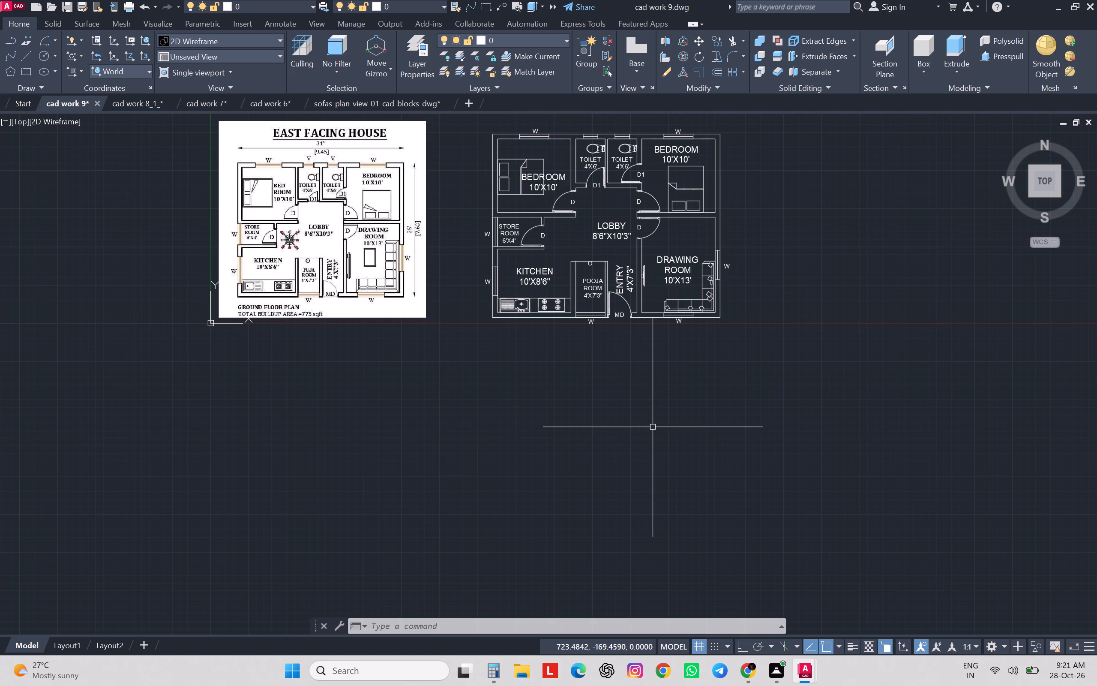
scroll(653, 427, down, 1)
middle_drag(652, 427, 649, 452)
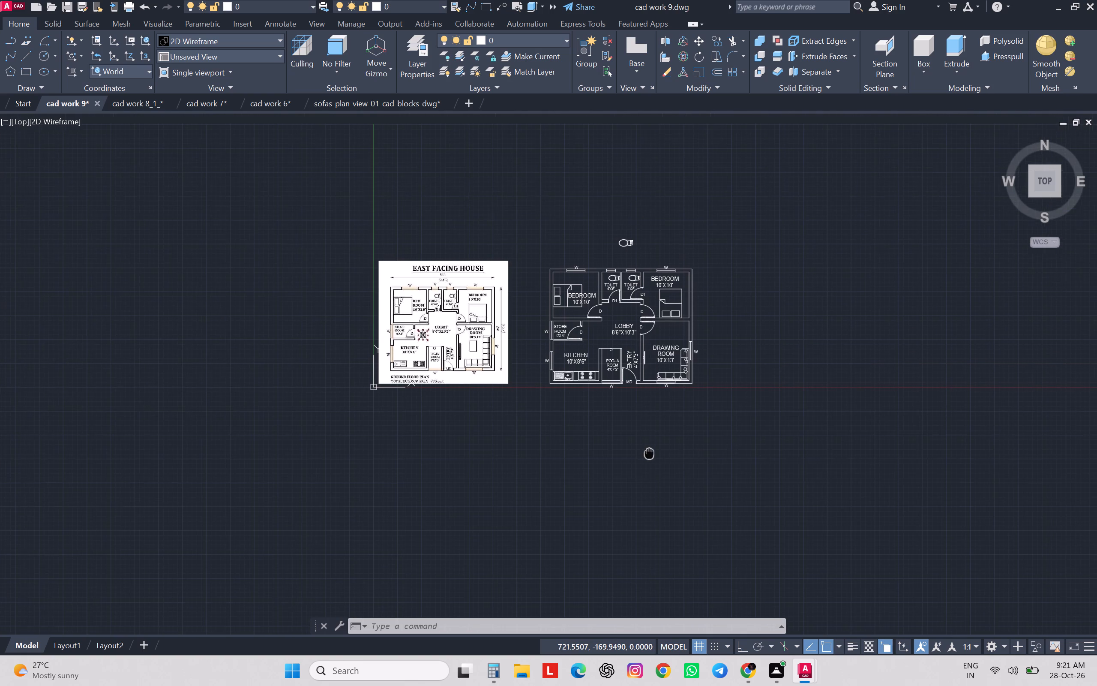
middle_drag(649, 452, 632, 459)
drag(653, 231, 623, 240)
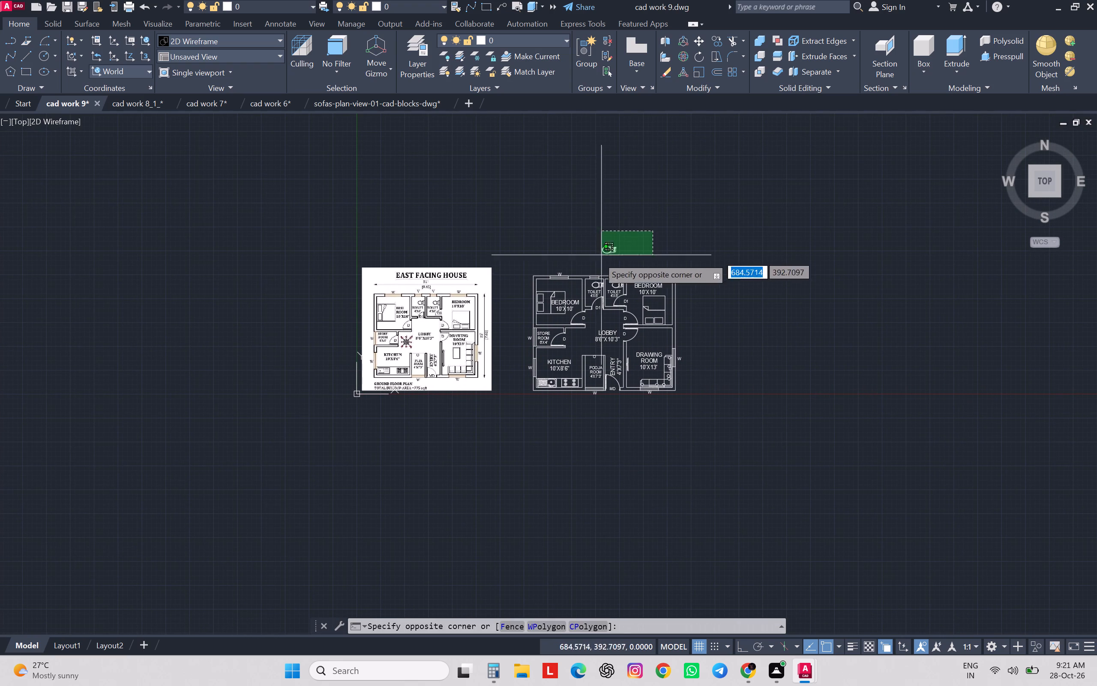
click(589, 261)
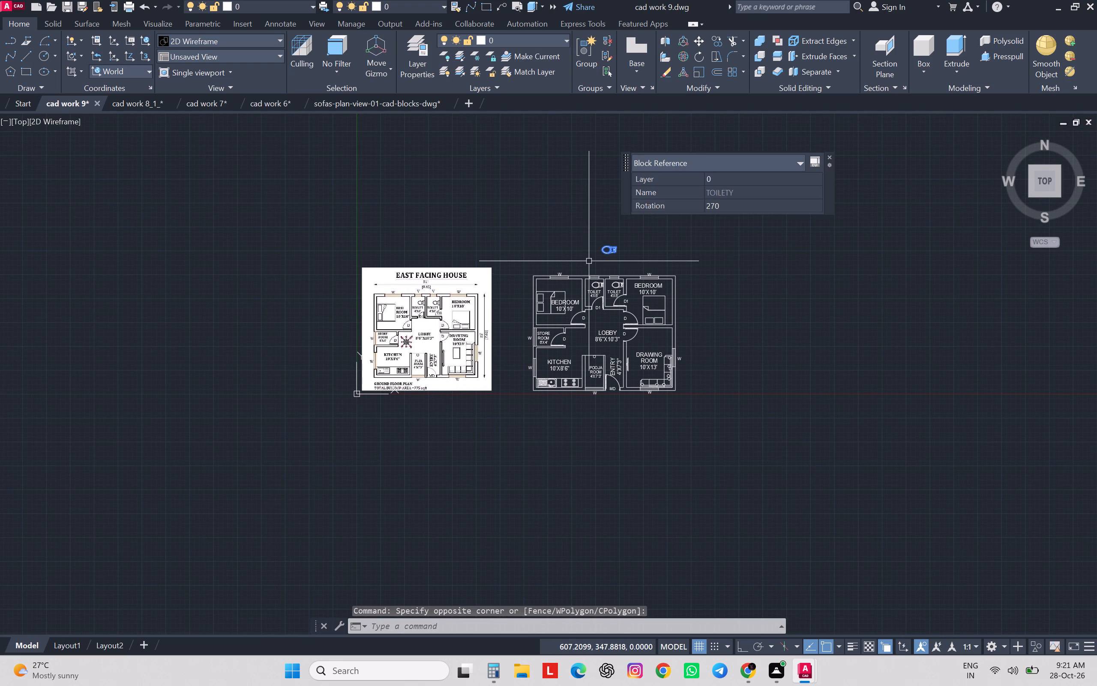
key(Delete)
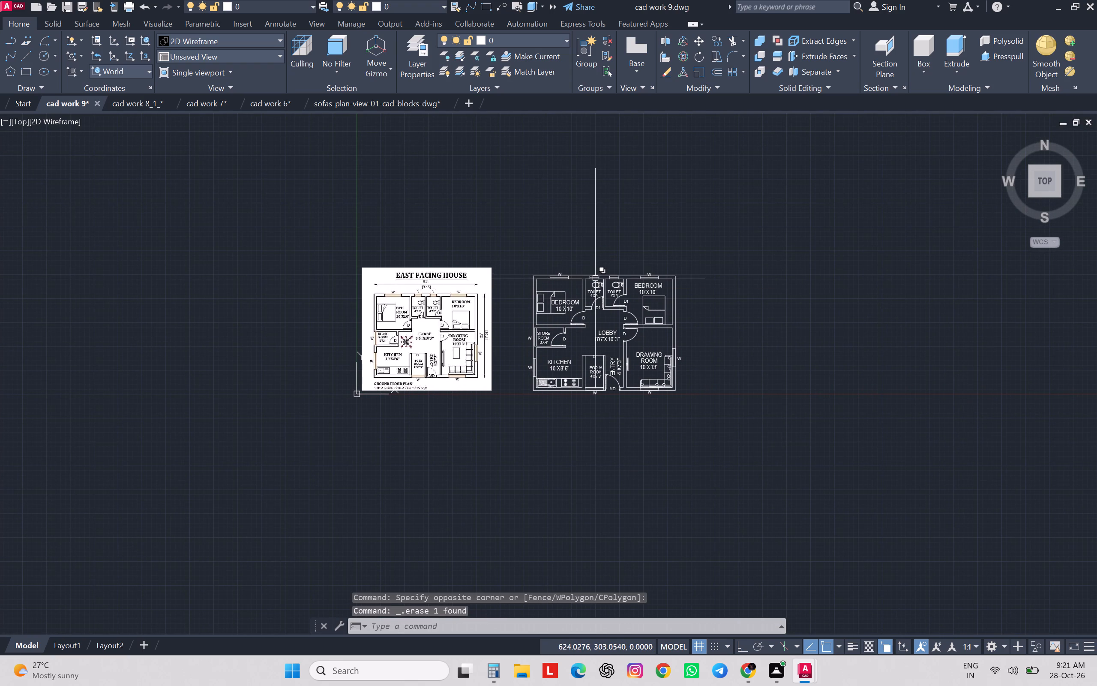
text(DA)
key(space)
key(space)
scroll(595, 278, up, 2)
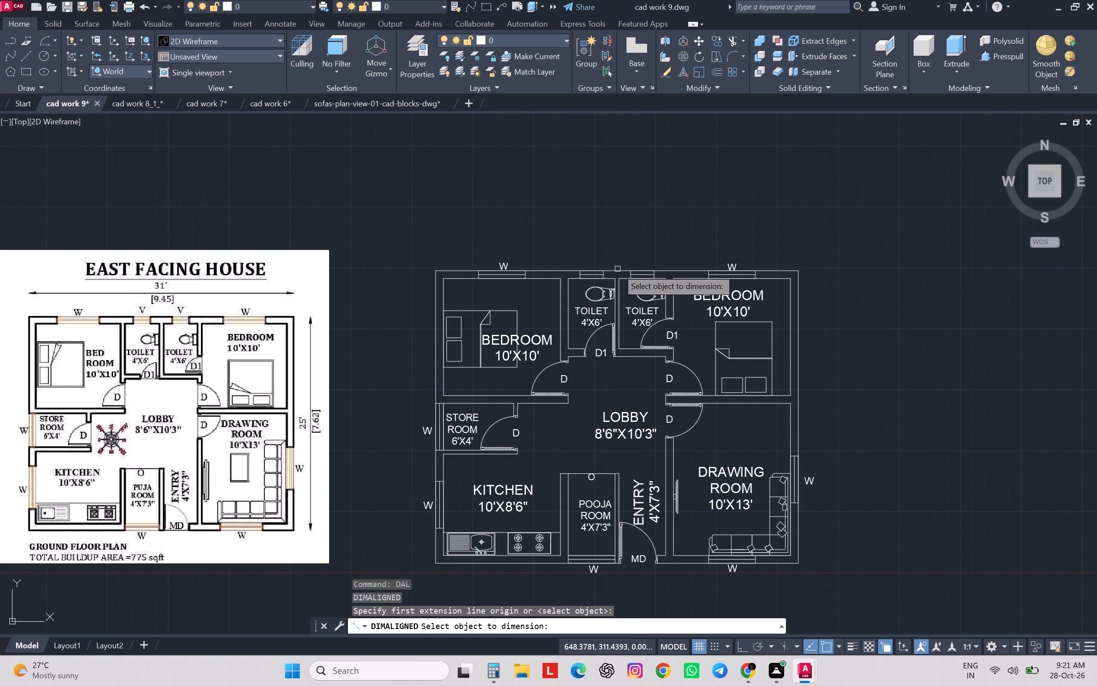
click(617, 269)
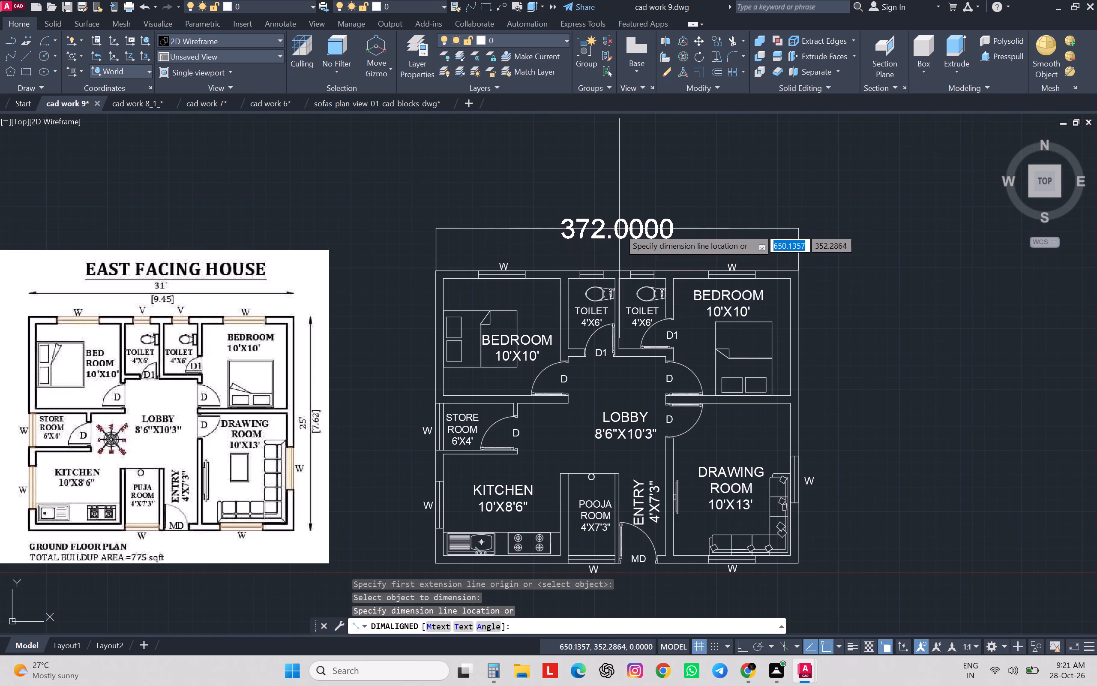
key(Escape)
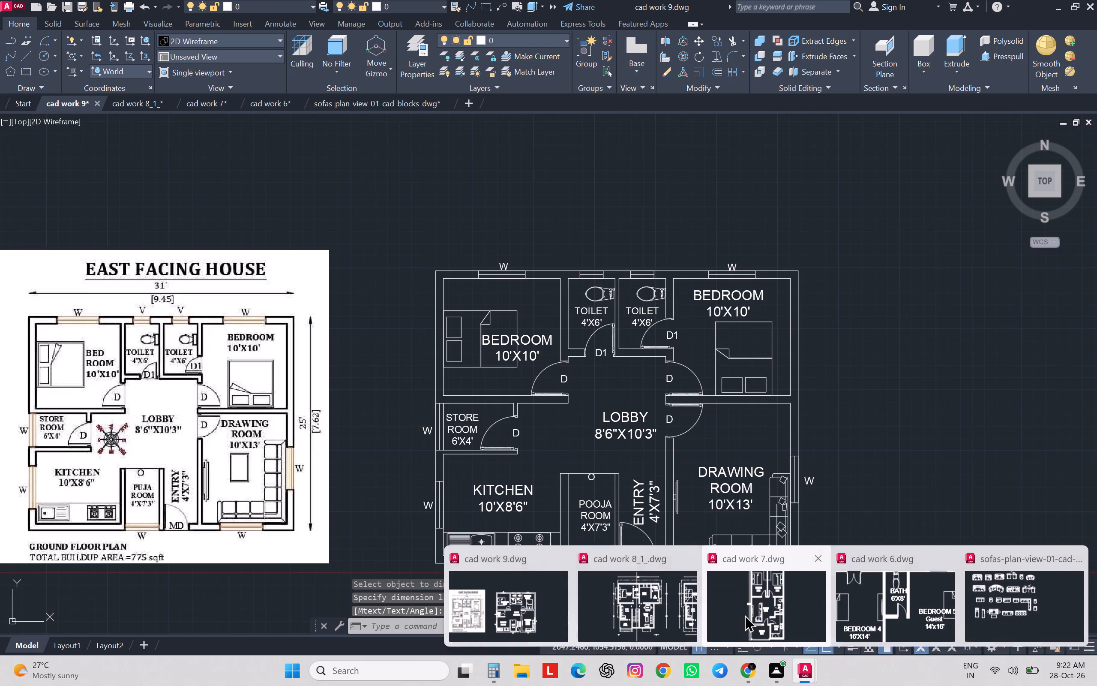
Set the linear dimension precision of the Standard dimension style to 0.
click(525, 588)
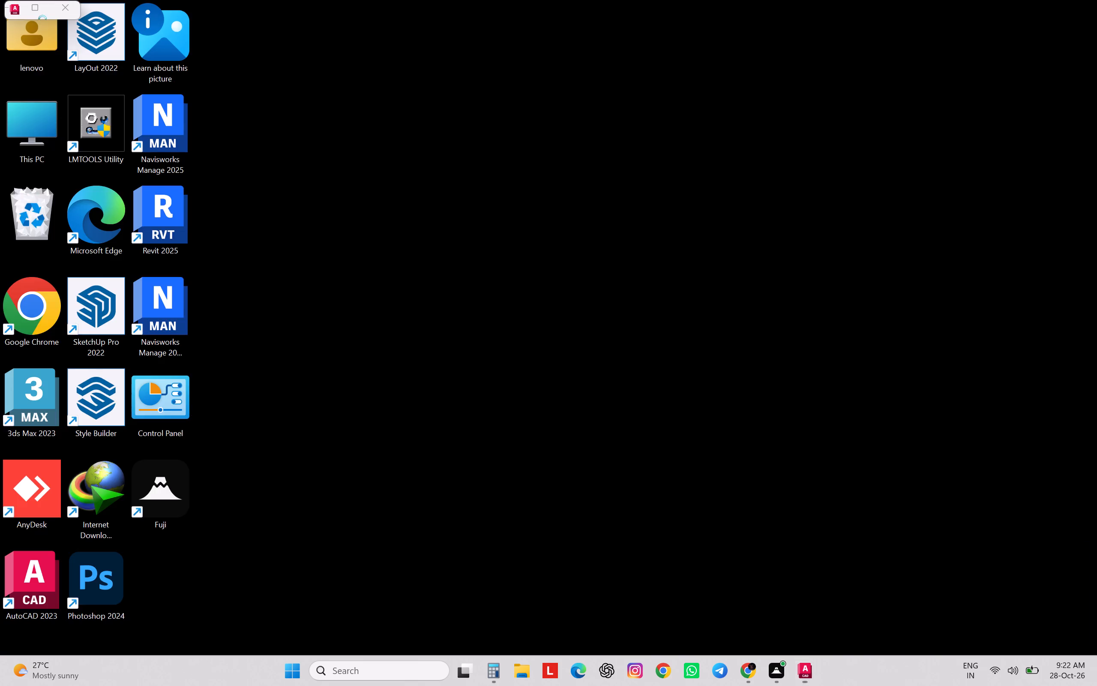
key(d)
key(Return)
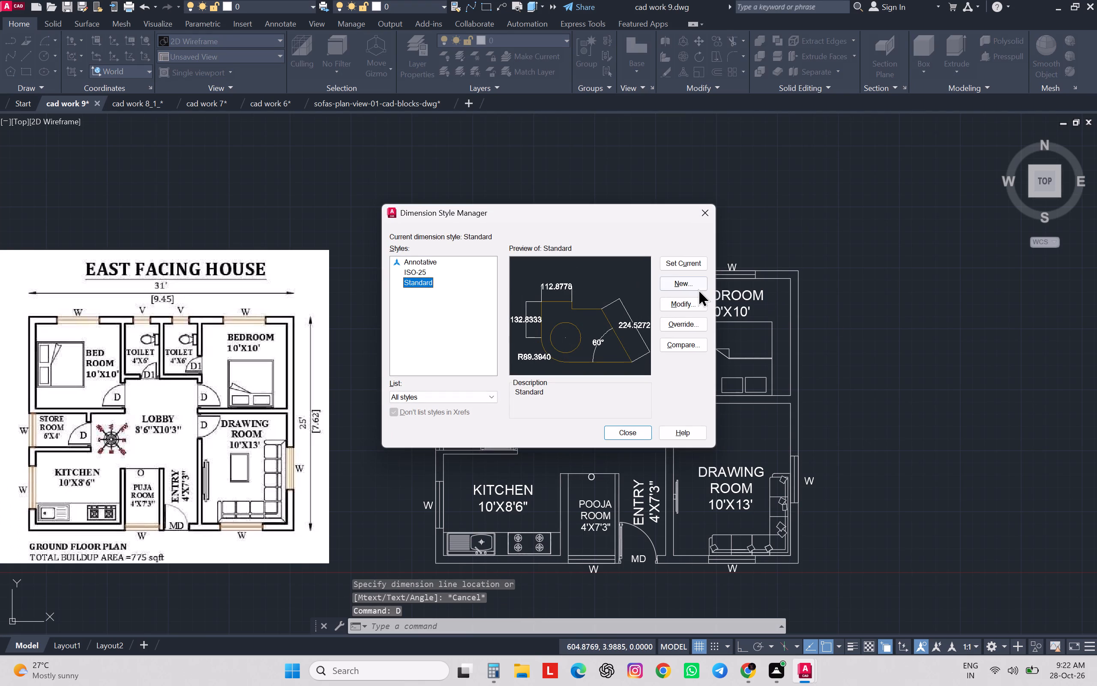
click(694, 301)
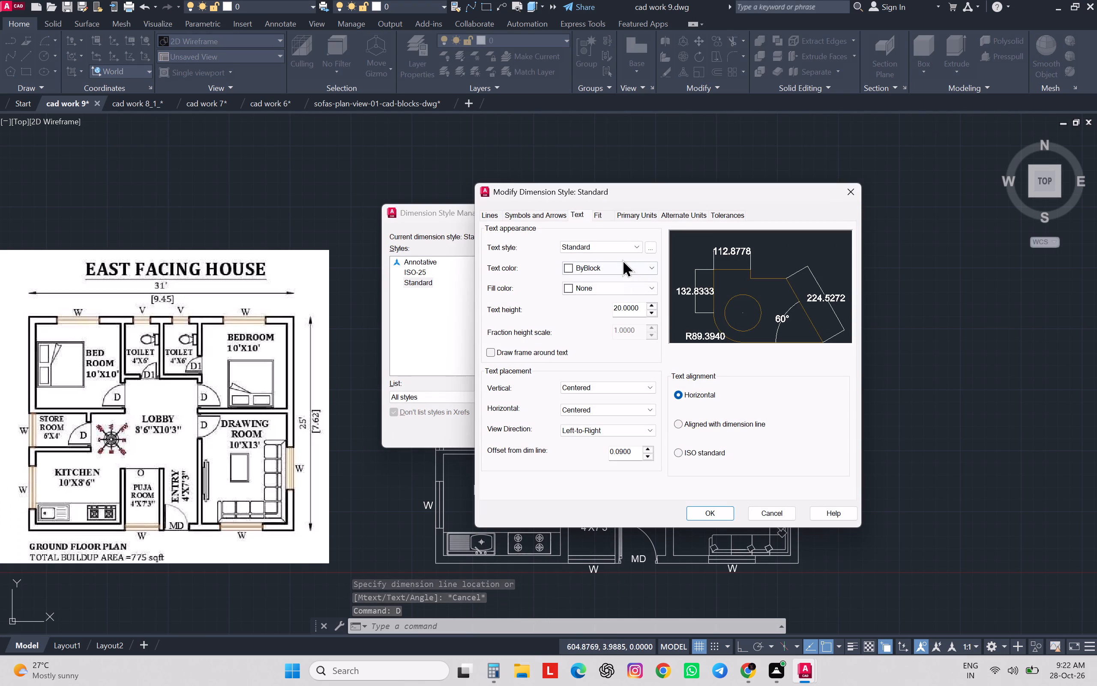
click(638, 214)
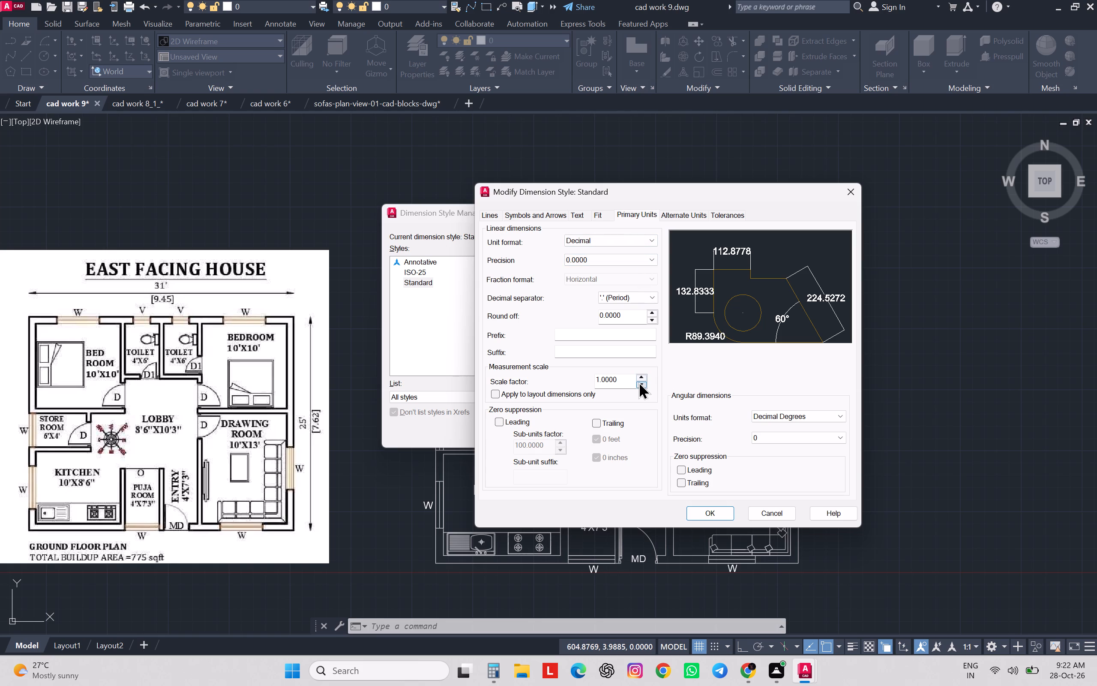
click(650, 262)
click(570, 267)
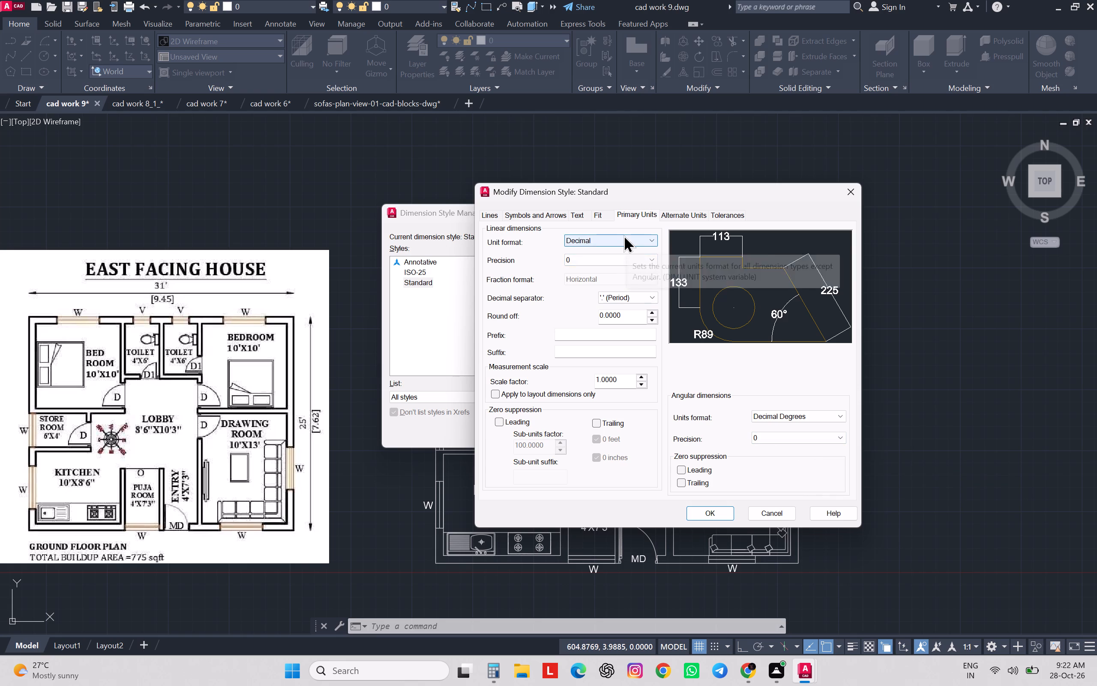
Set the Standard dimension style's unit format to Architectural with 0'-0" precision and make the style current.
scroll(623, 235, up, 3)
scroll(666, 361, up, 3)
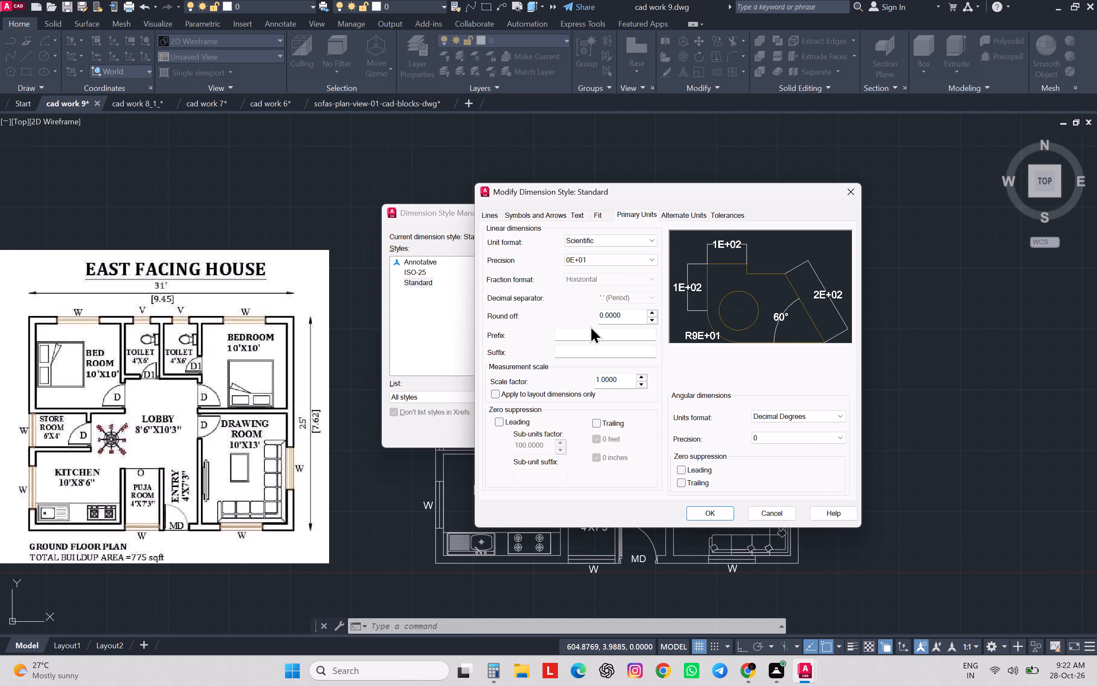
scroll(590, 326, down, 9)
scroll(590, 326, up, 3)
scroll(590, 326, down, 4)
scroll(654, 253, up, 1)
scroll(654, 253, down, 2)
scroll(650, 236, up, 3)
scroll(650, 236, down, 2)
scroll(650, 236, up, 1)
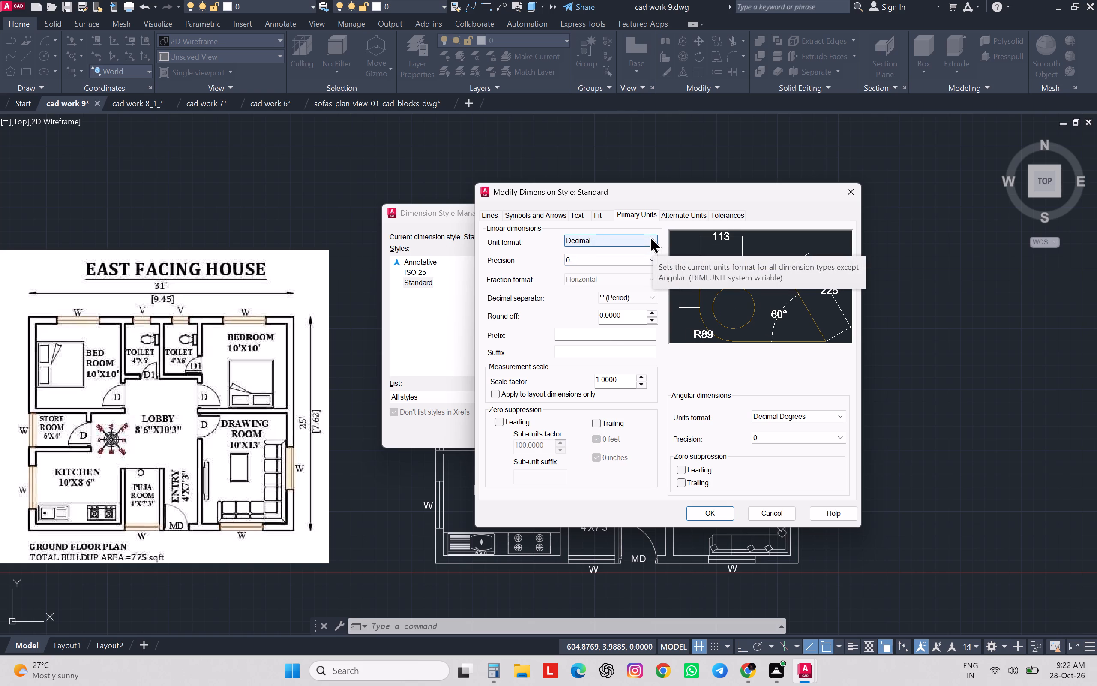
scroll(650, 236, down, 3)
scroll(650, 236, up, 1)
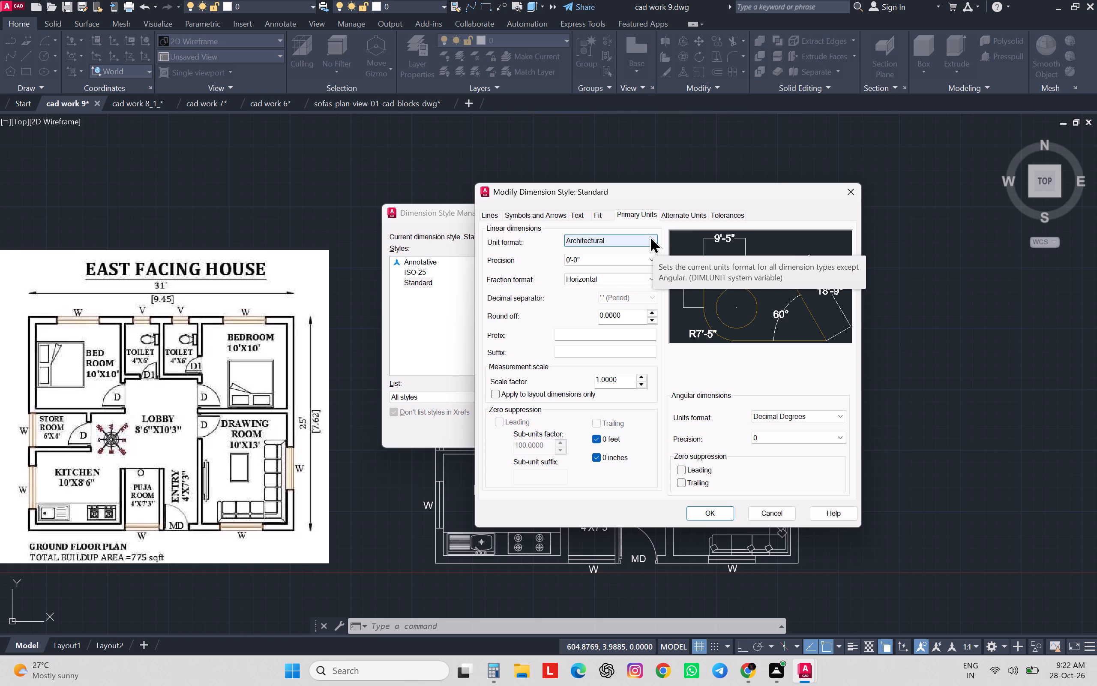
click(650, 236)
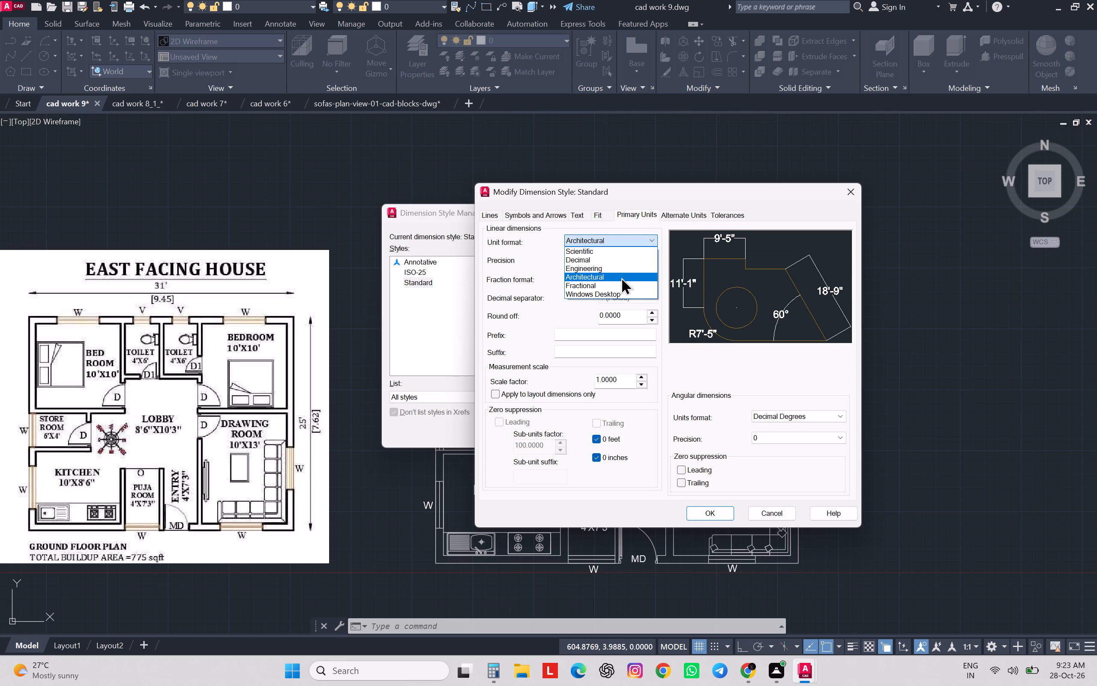
click(621, 277)
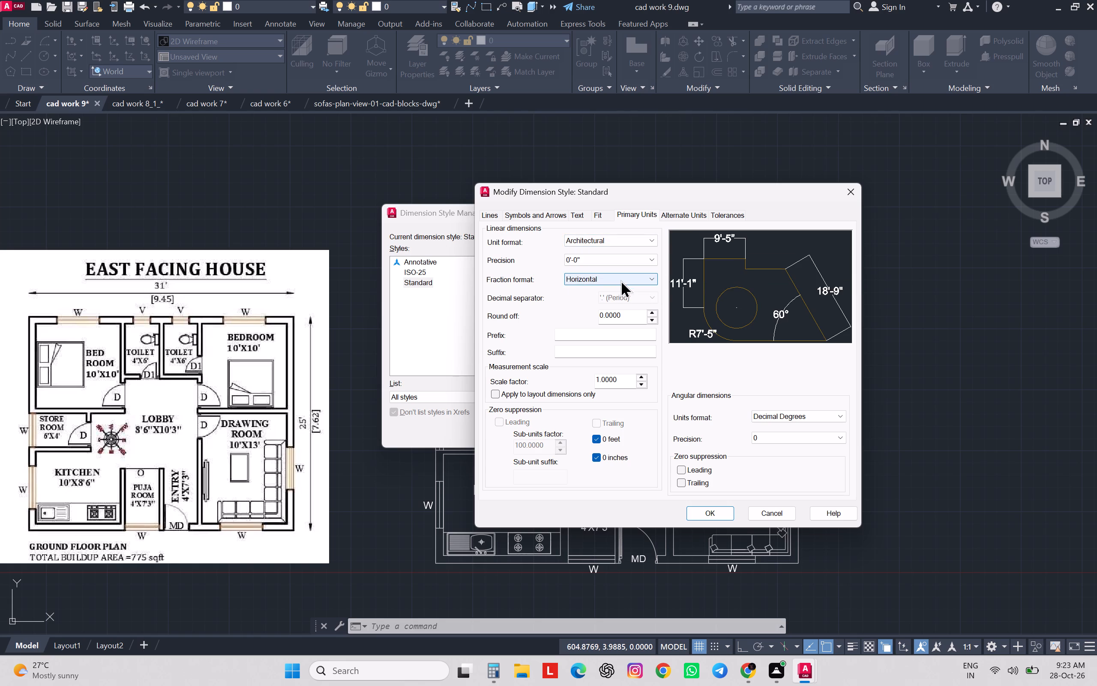
click(713, 509)
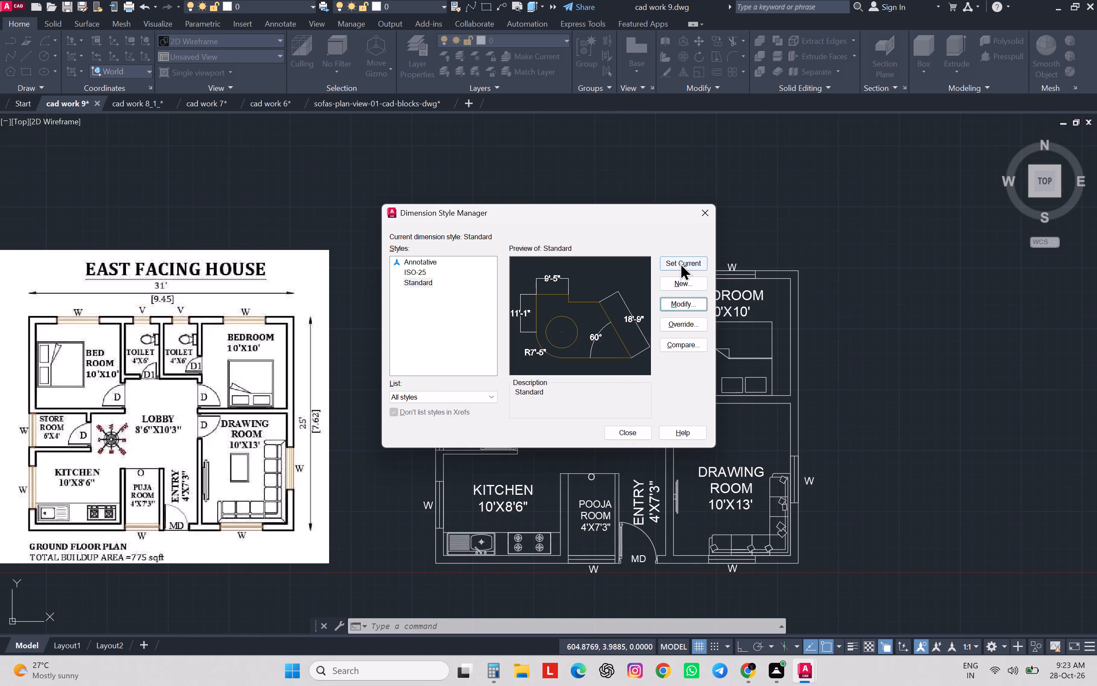
click(680, 263)
click(631, 433)
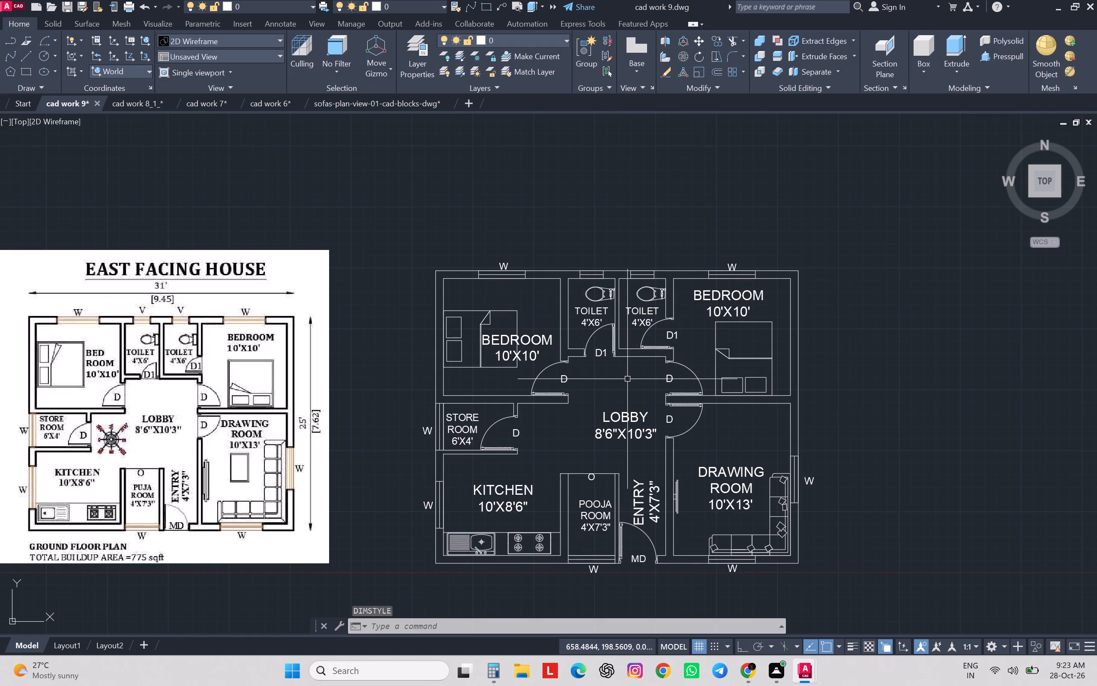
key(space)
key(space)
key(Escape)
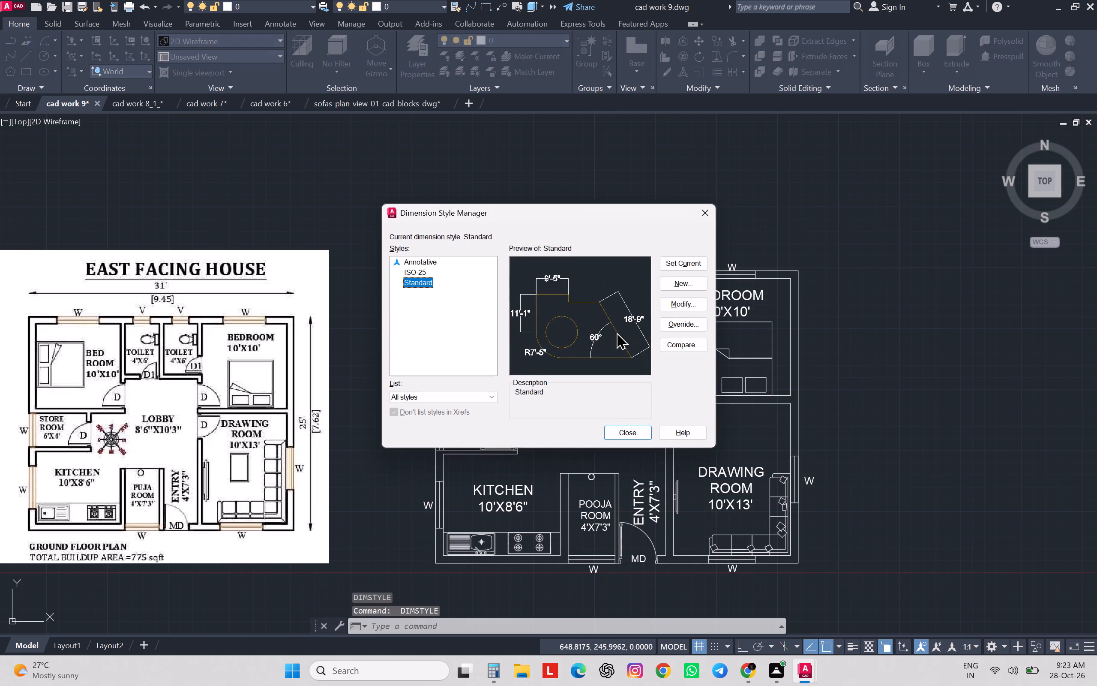
Add an aligned dimension for the plan's overall width, selecting the upper outer wall line and placing it above the window labels.
text(DA)
key(space)
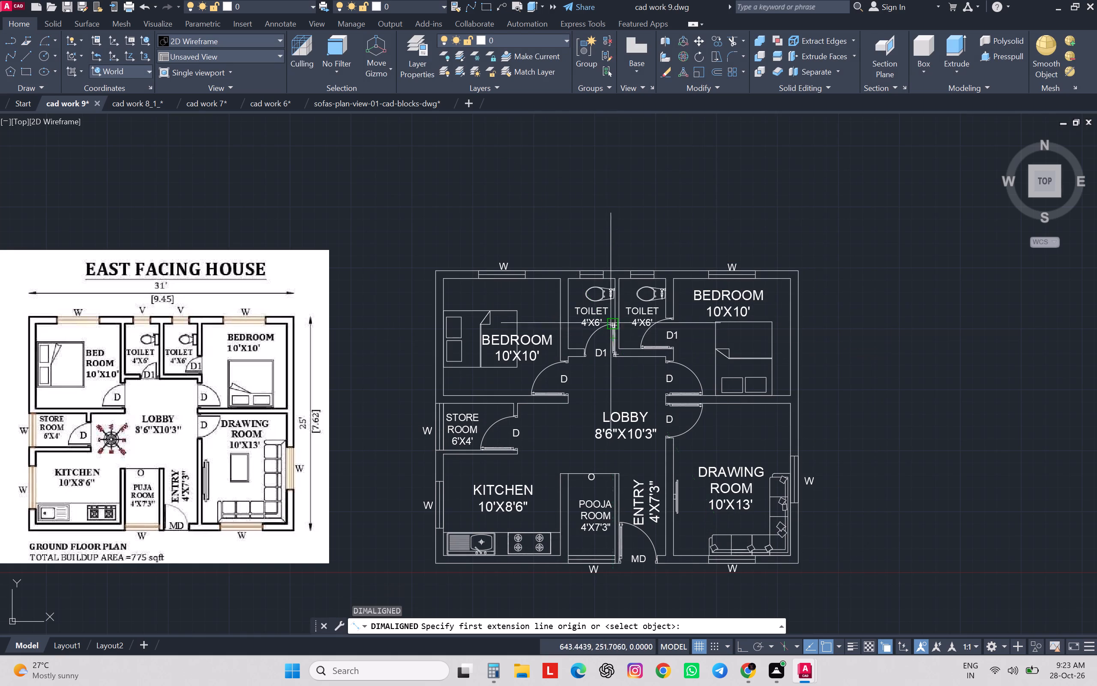
key(space)
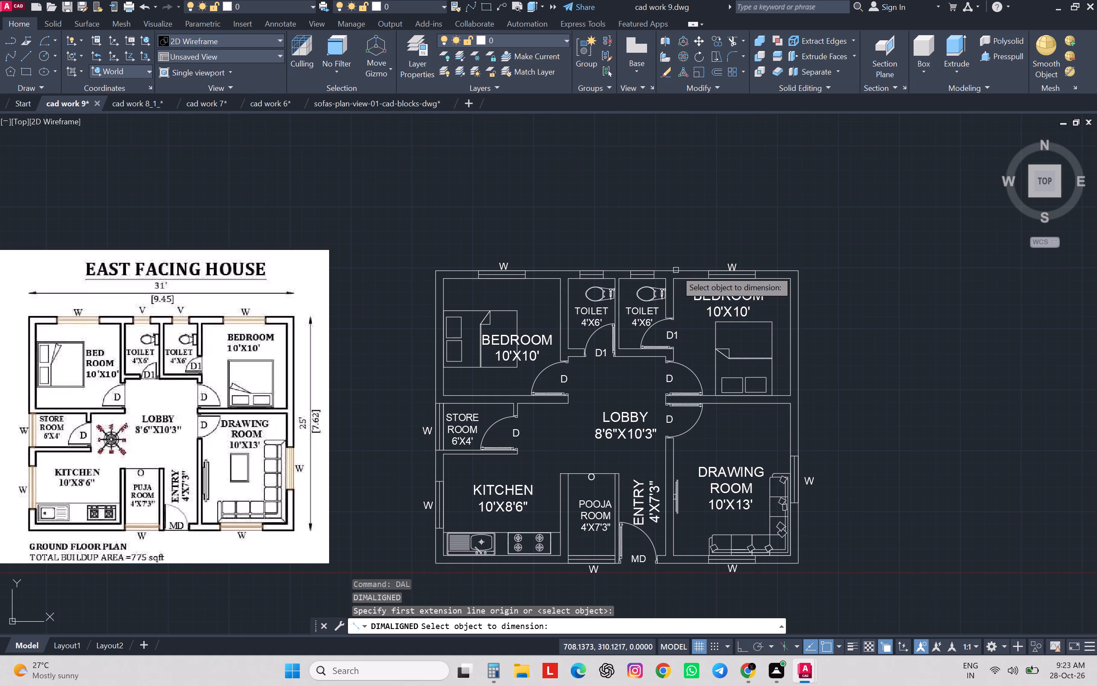
click(676, 270)
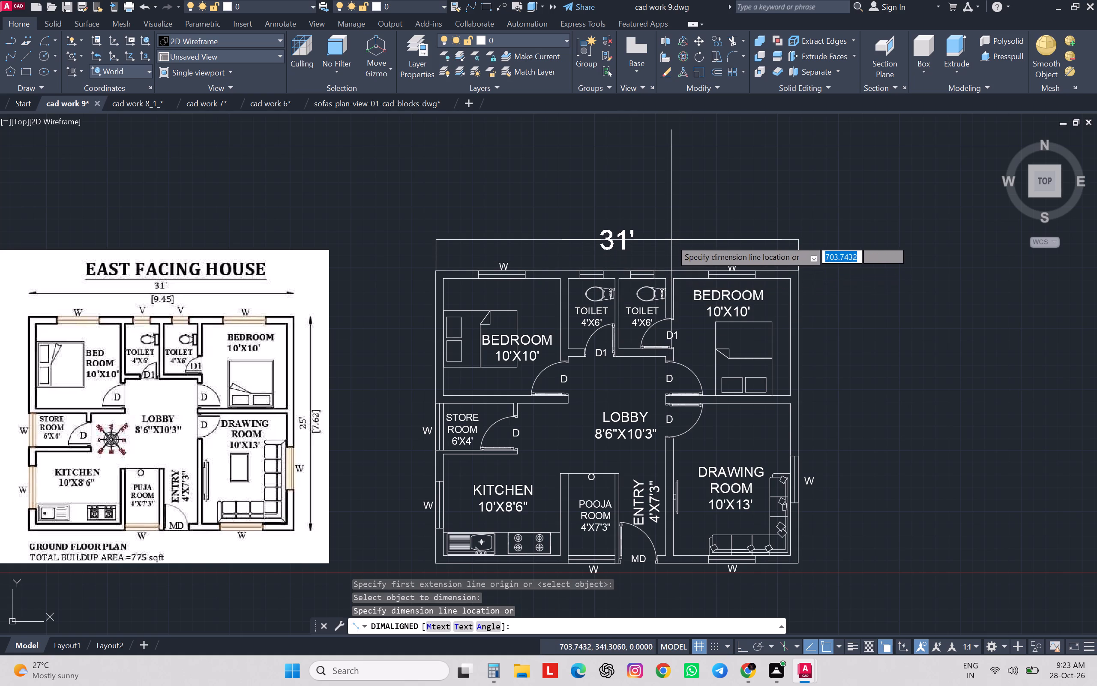
click(670, 232)
Add an aligned dimension for the plan's overall depth, selecting the drawing-room-side outer wall line and placing it outside the plan.
scroll(703, 227, down, 1)
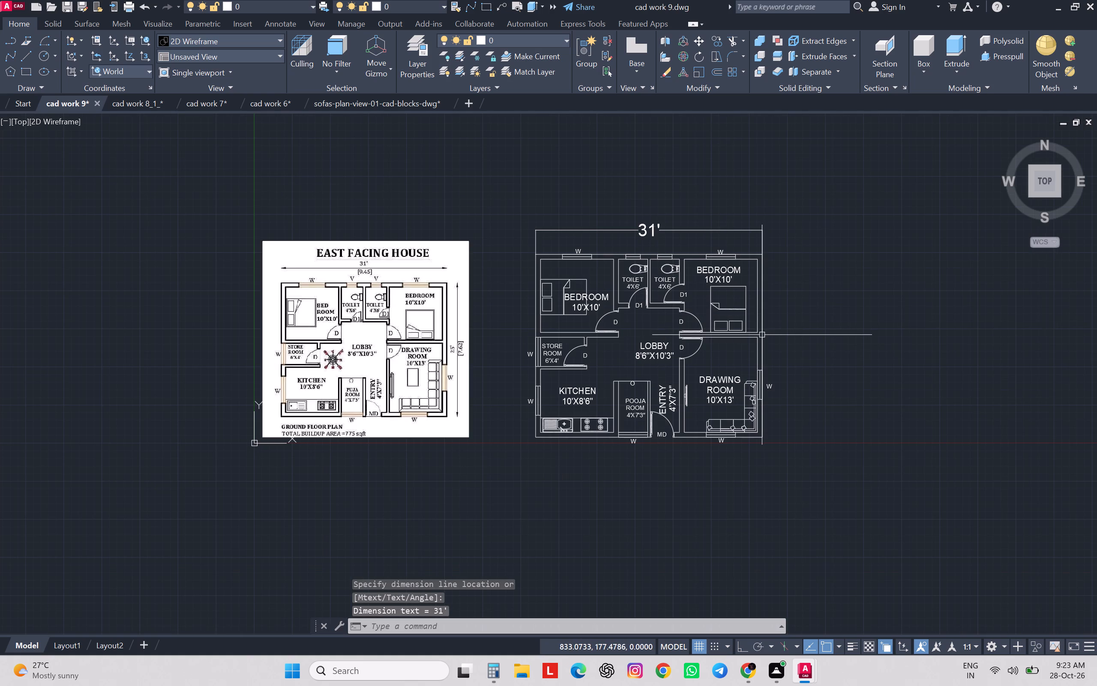
key(space)
key(space)
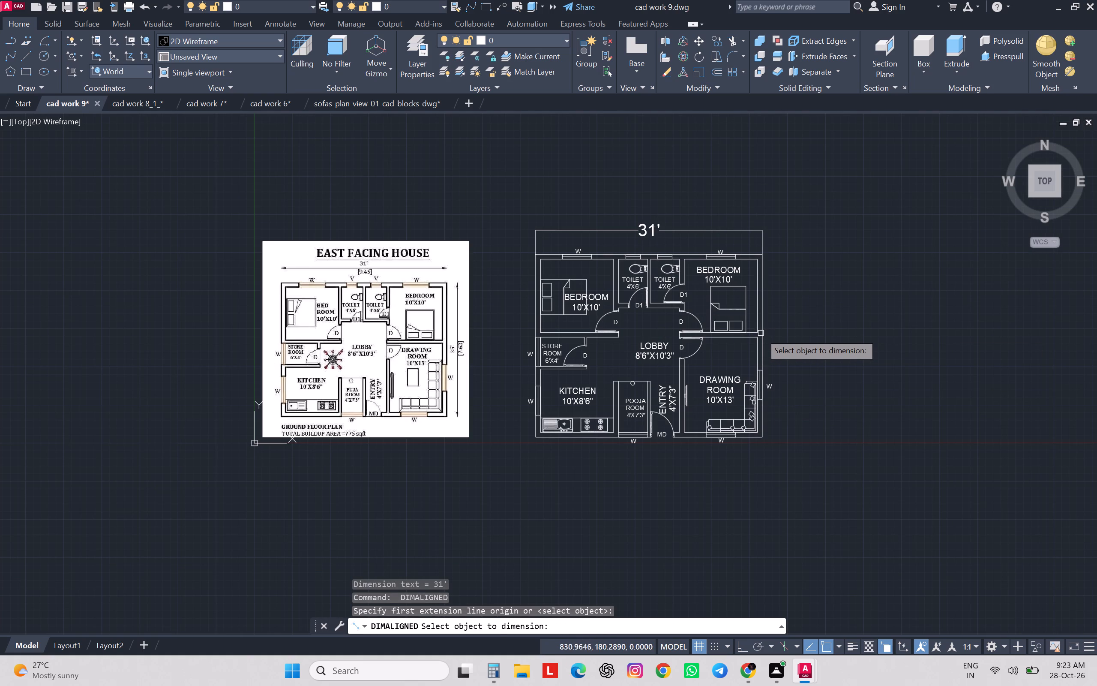
click(763, 334)
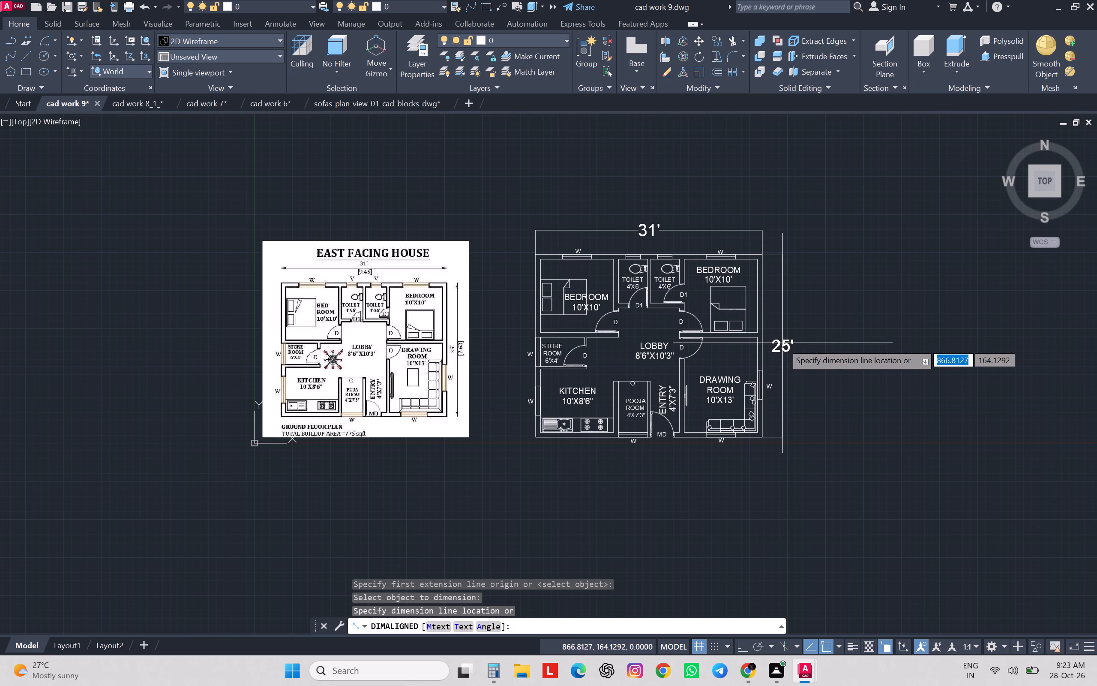
click(787, 346)
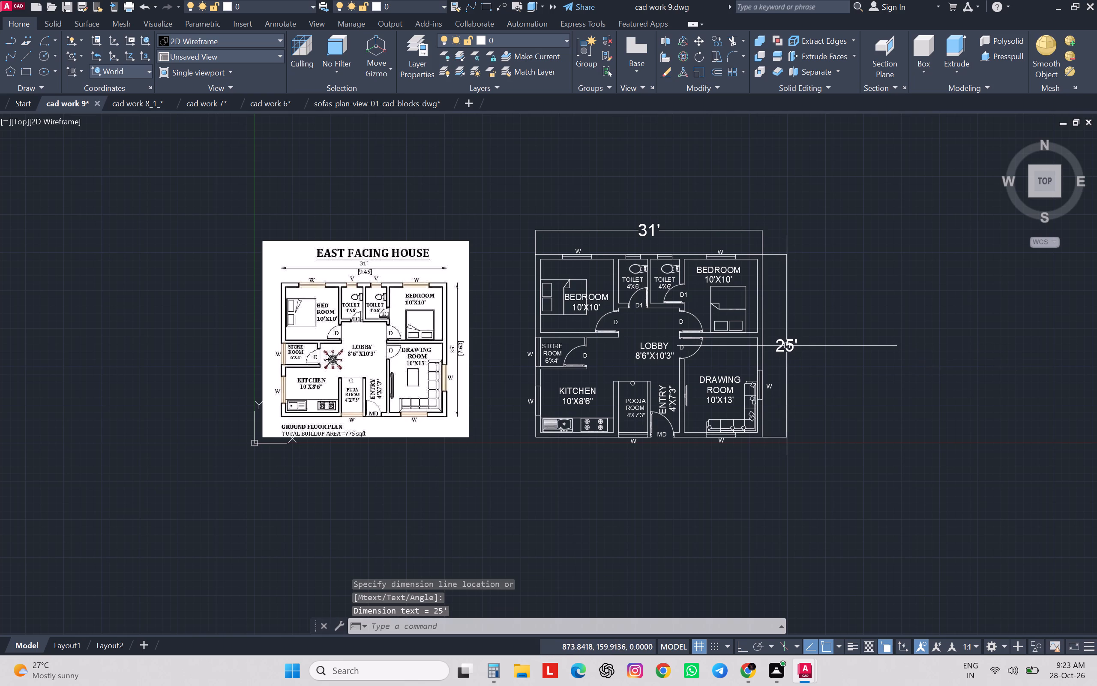
key(Escape)
key(Escape)
key(Escape)
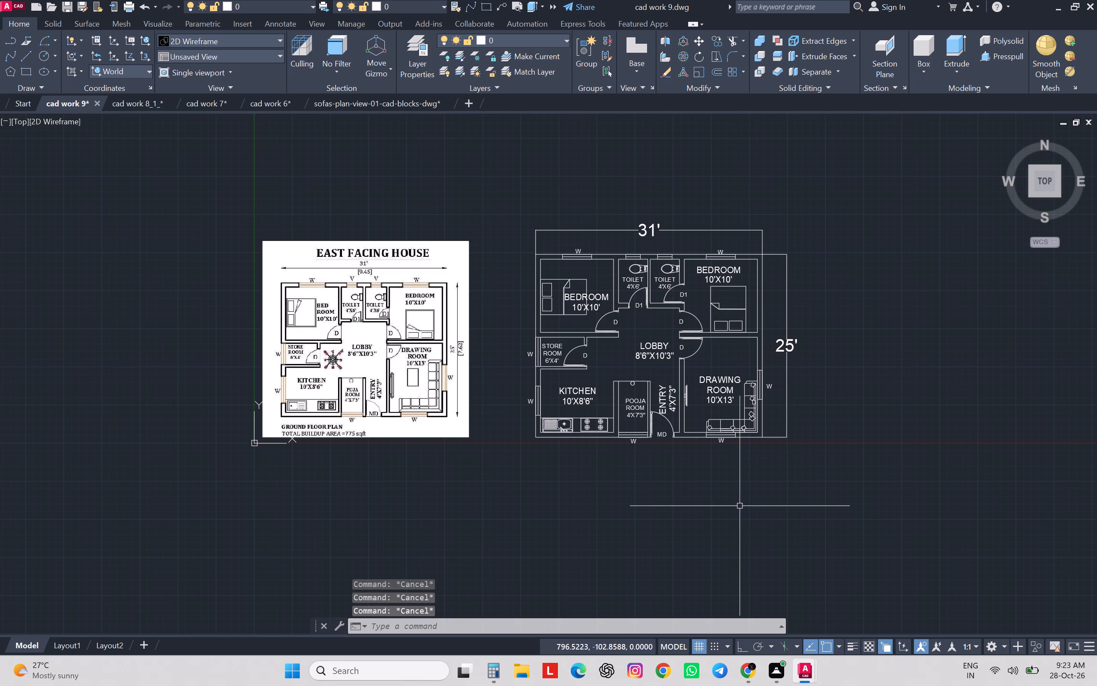
key(Escape)
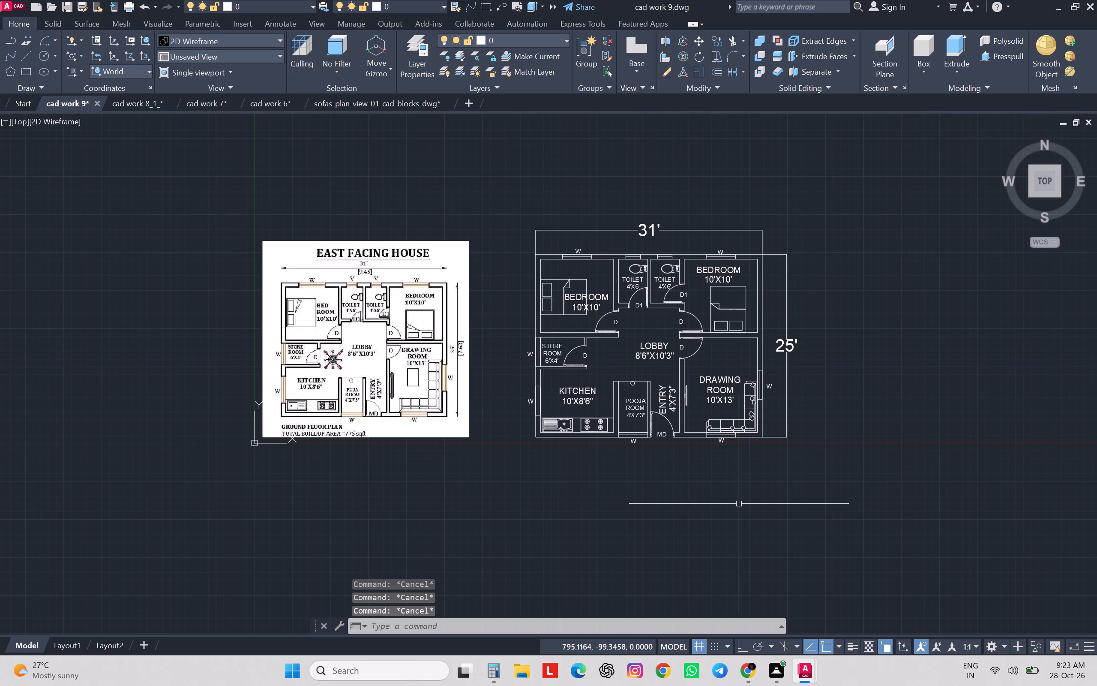
Suppress both extension lines, Ext line 1 and Ext line 2, in the Standard dimension style and make it current.
text(D)
key(space)
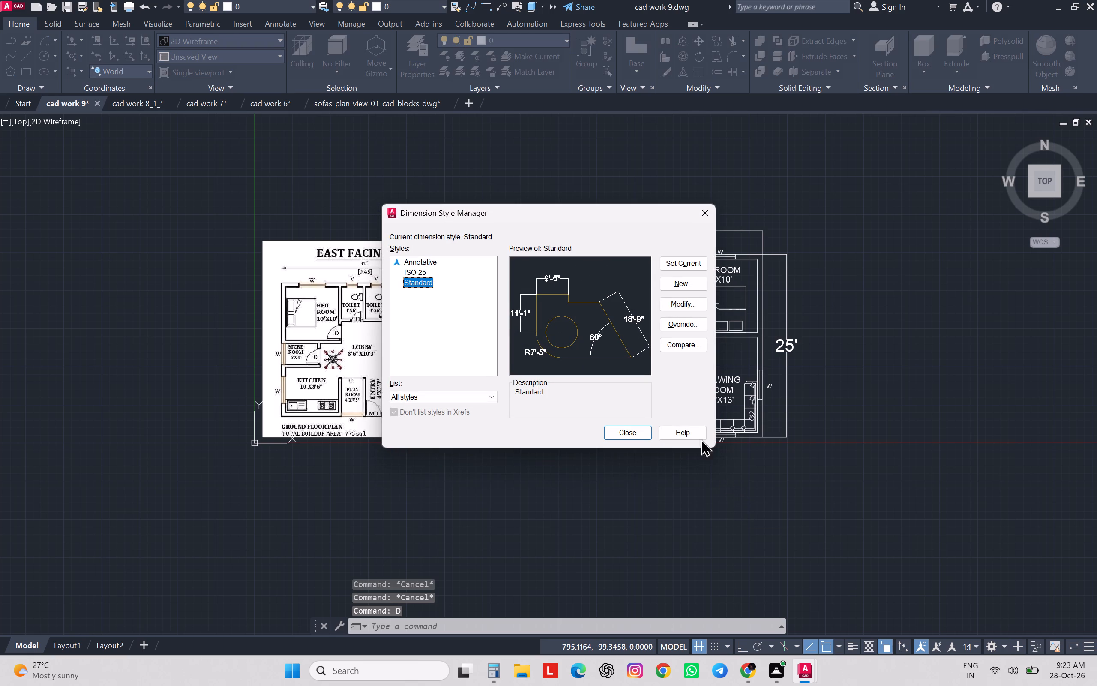
click(689, 298)
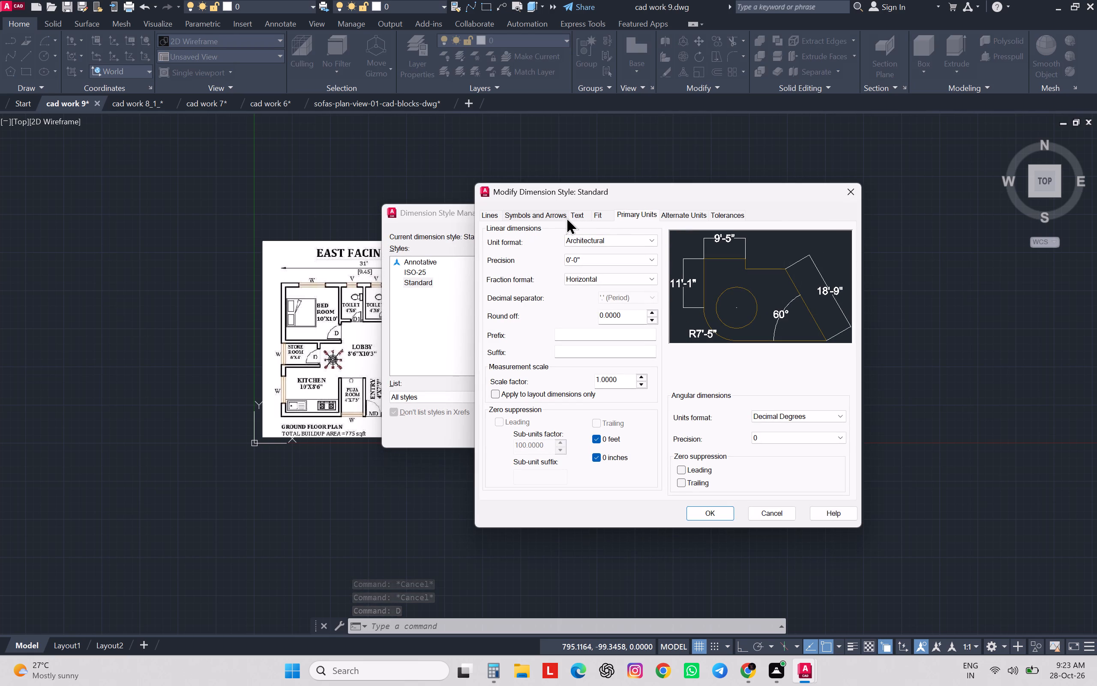
click(563, 214)
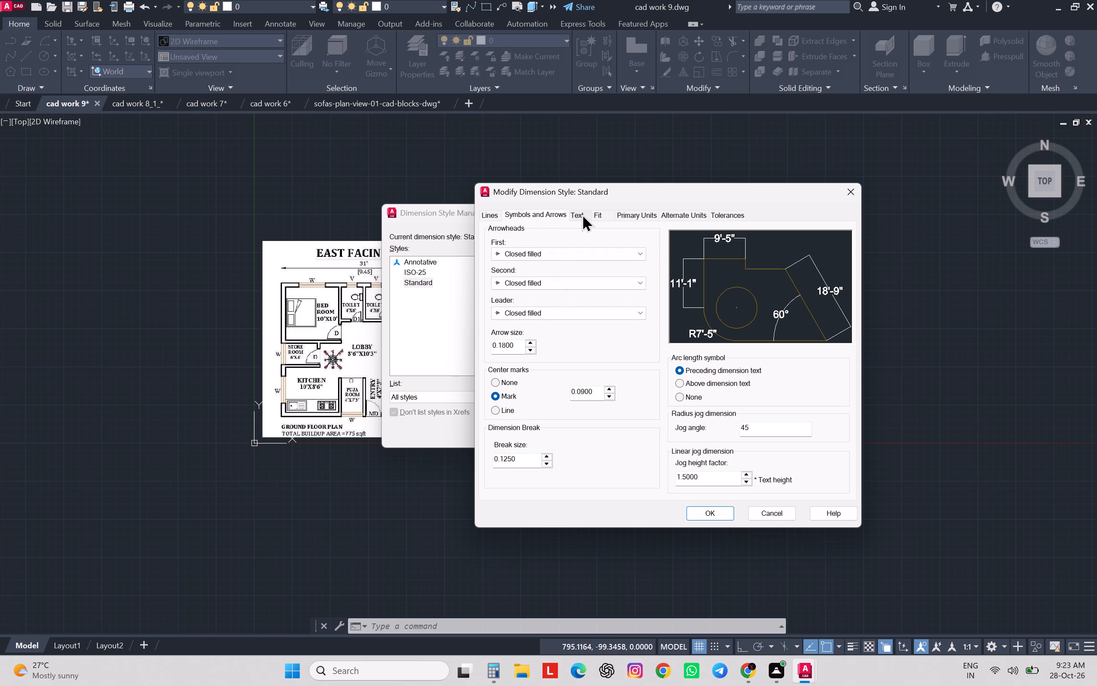
click(491, 214)
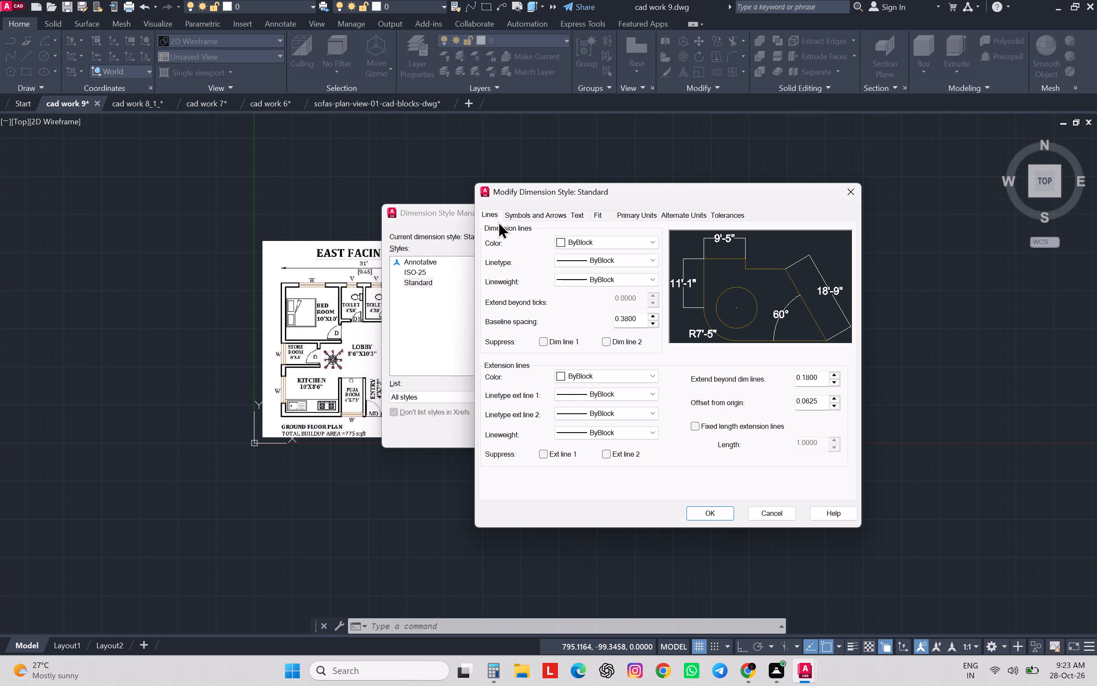
click(544, 342)
click(543, 341)
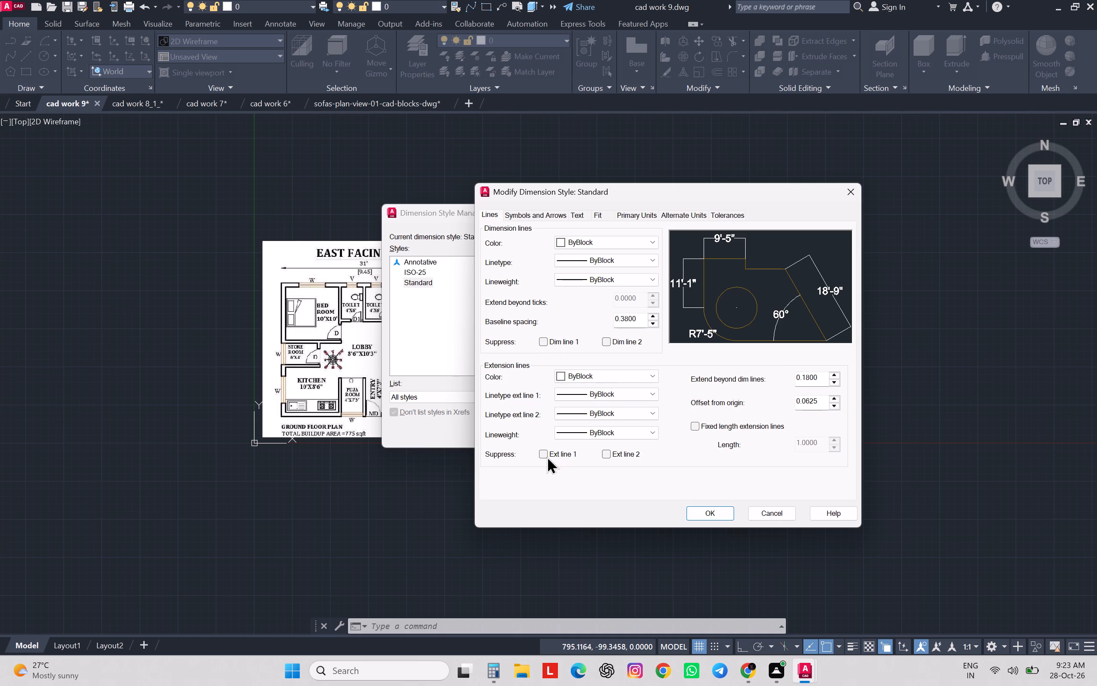
click(540, 450)
click(605, 452)
click(707, 511)
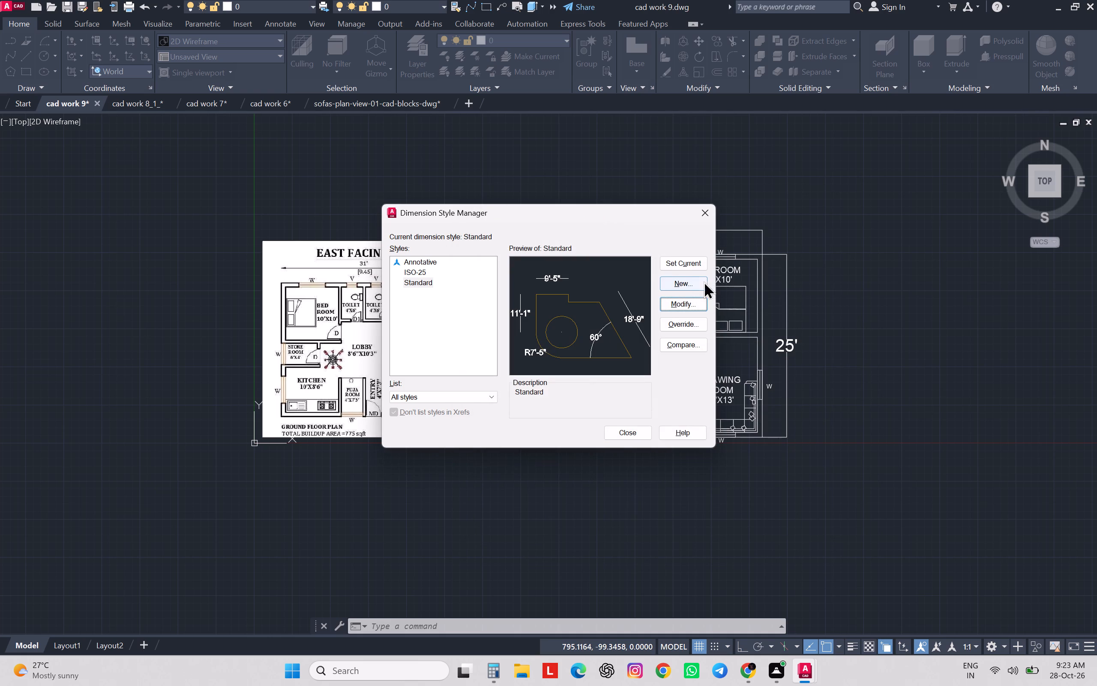
click(679, 265)
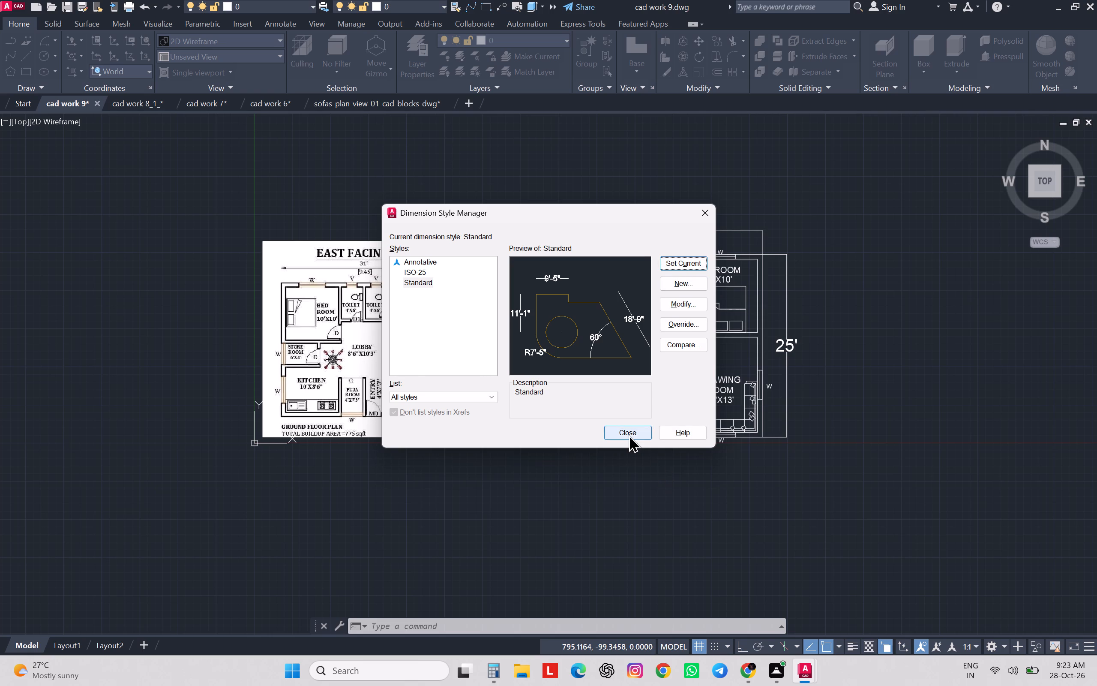
click(629, 435)
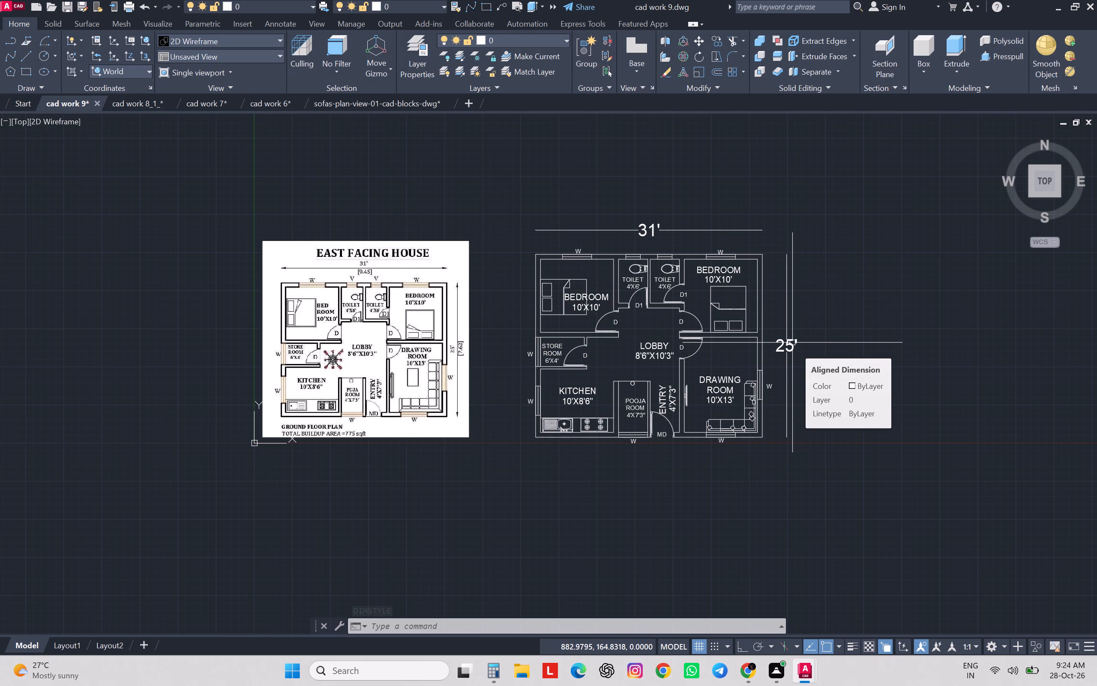
Set the Standard dimension style's text height to 10 and make the style current.
key(space)
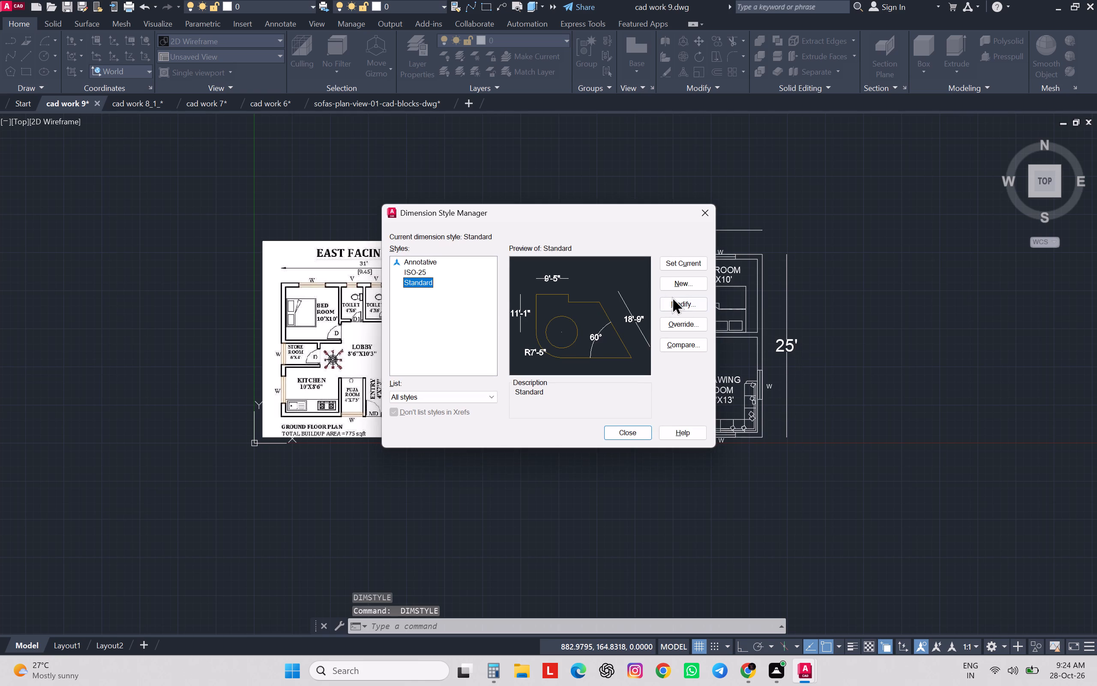
click(677, 299)
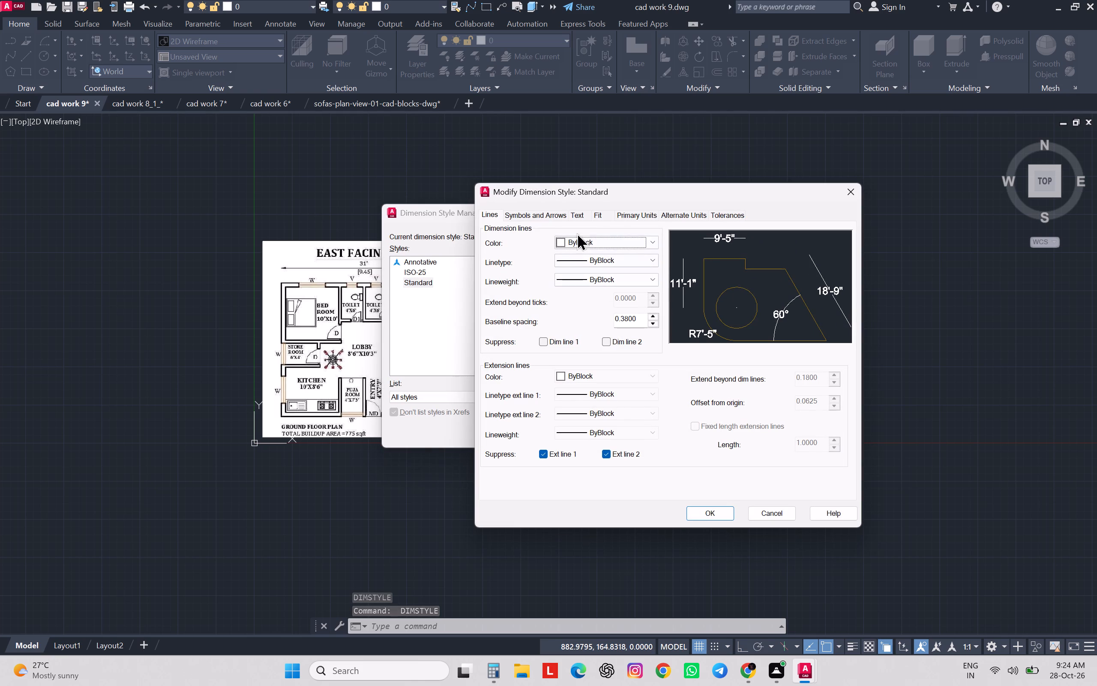
click(578, 210)
click(579, 214)
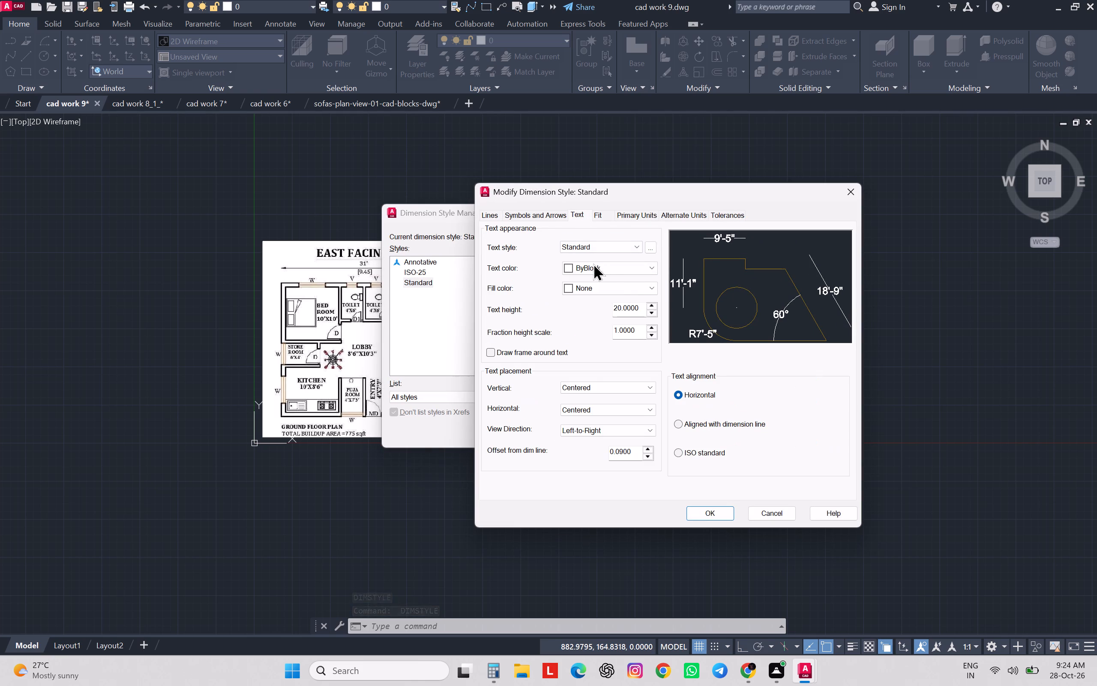
drag(638, 310, 571, 301)
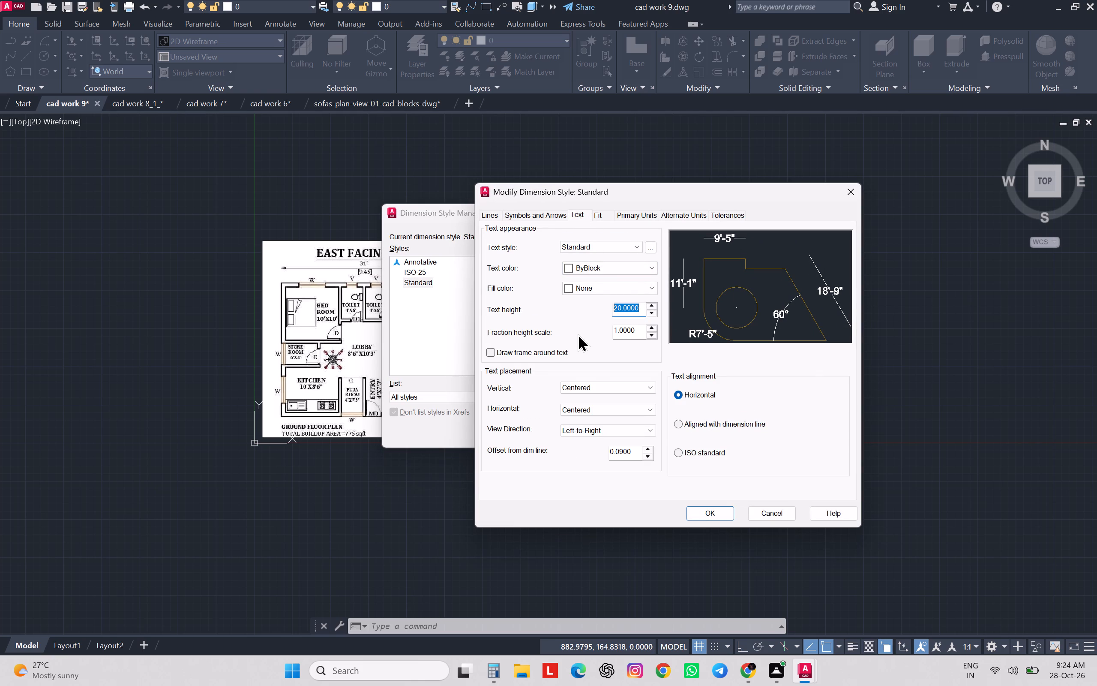
text(10)
key(Return)
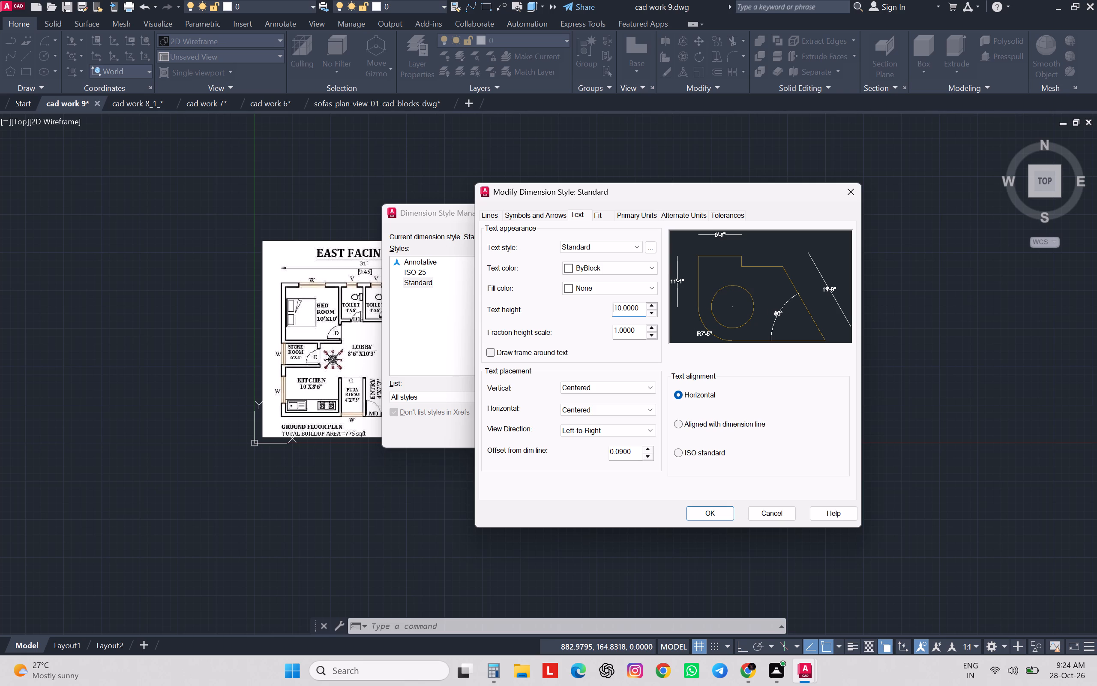
click(705, 516)
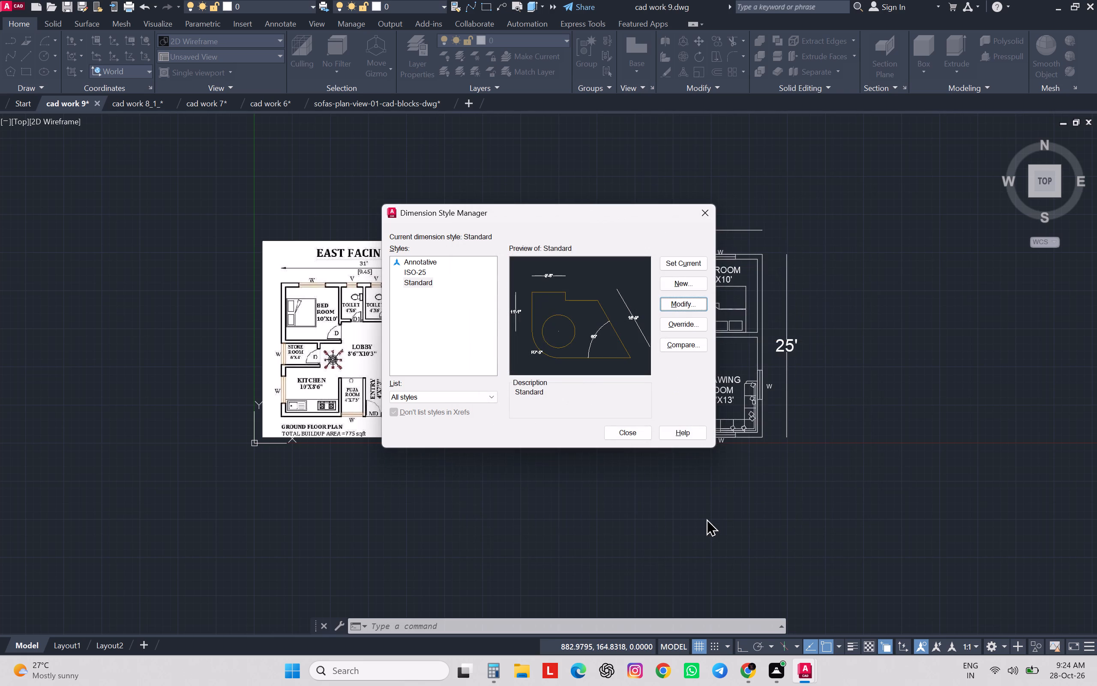
click(682, 259)
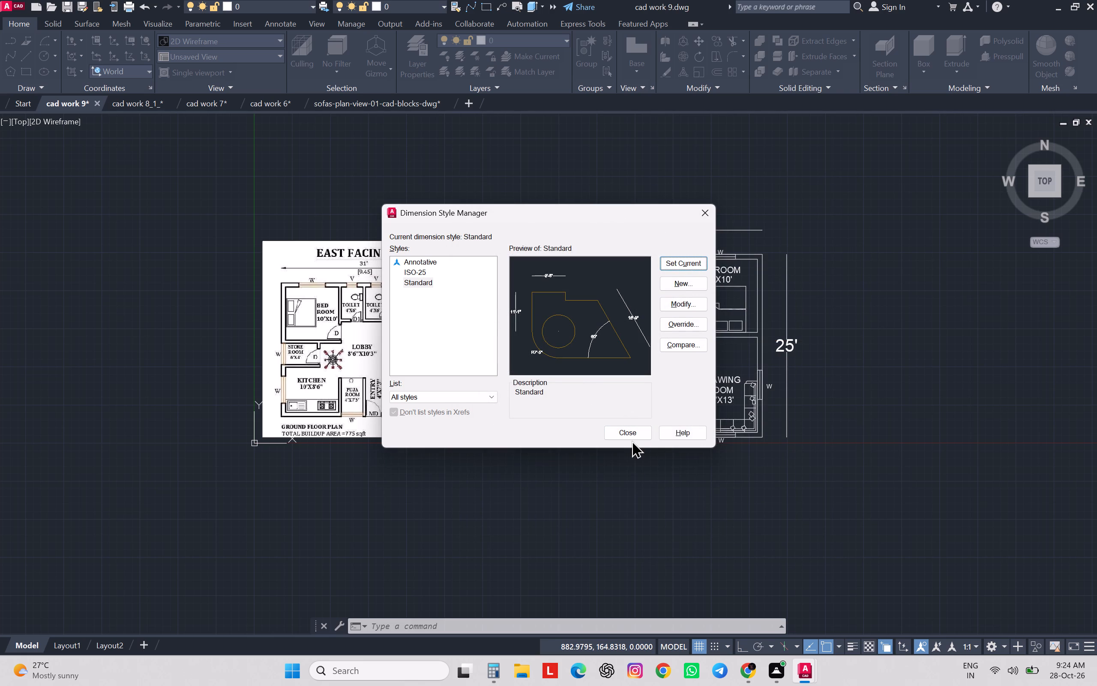
click(633, 436)
key(Escape)
key(Escape)
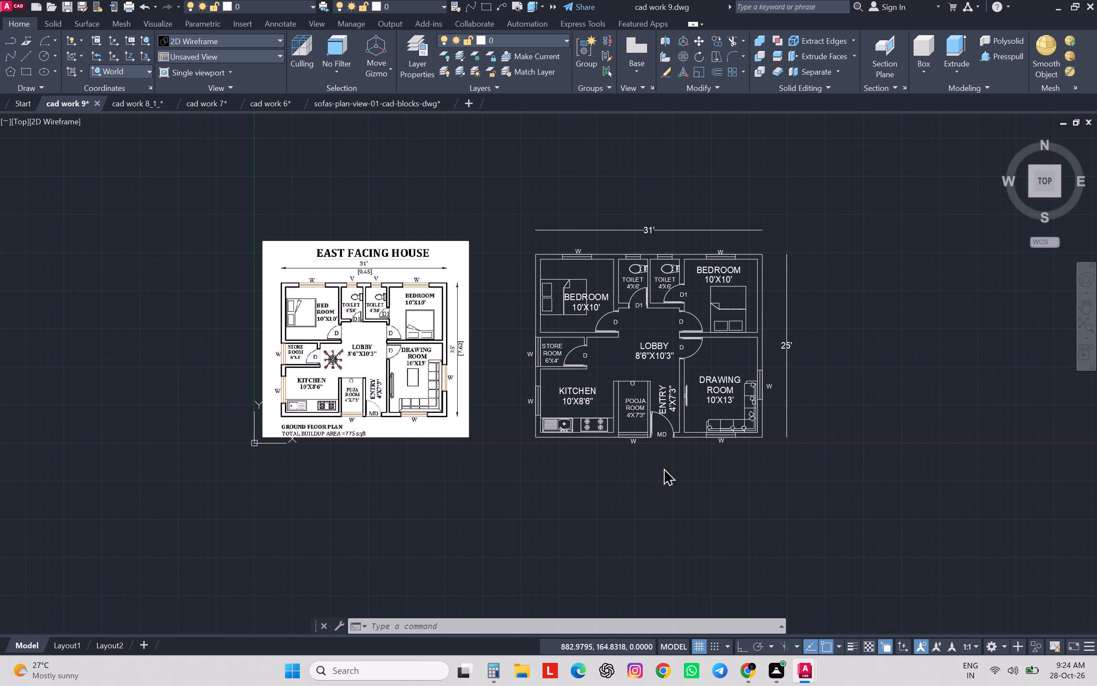
key(Escape)
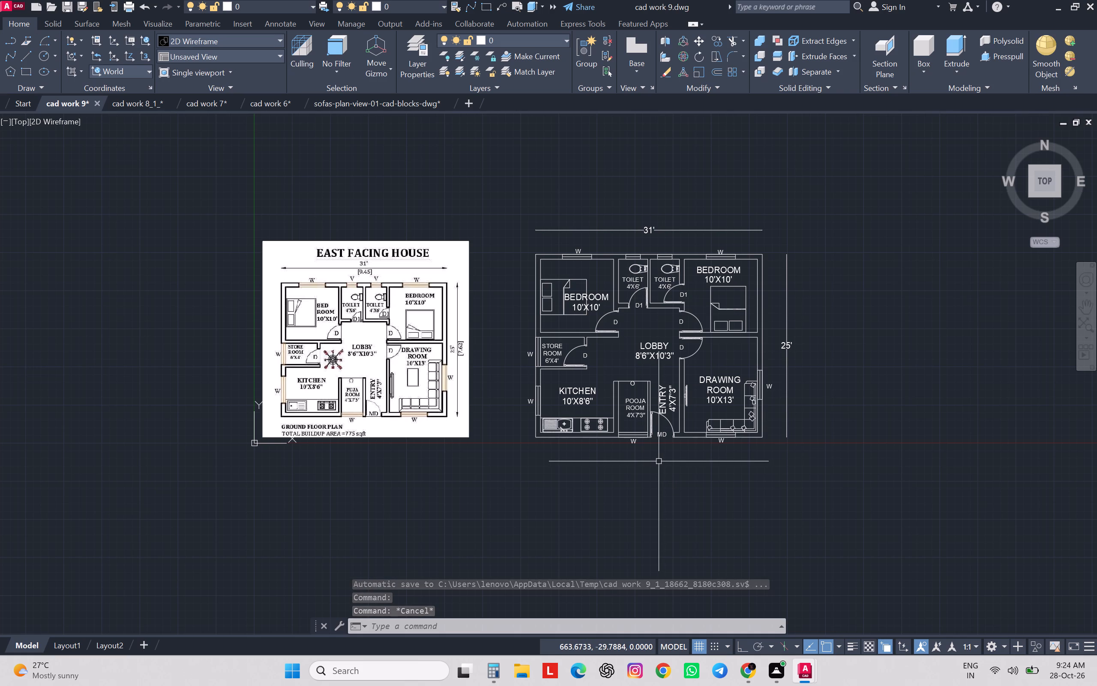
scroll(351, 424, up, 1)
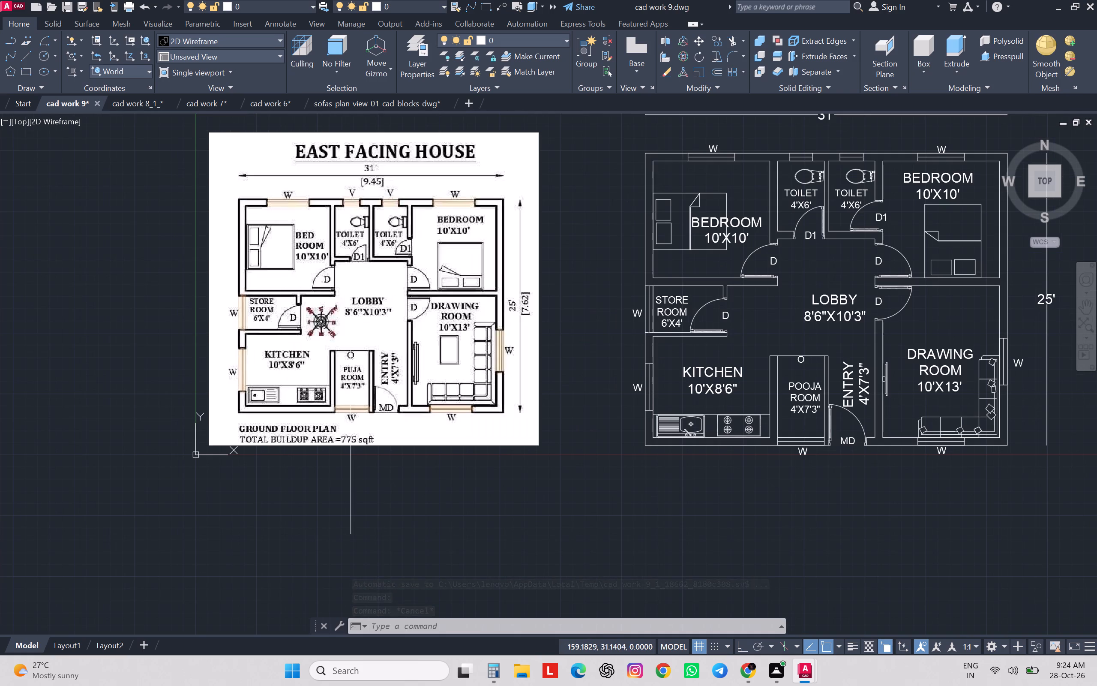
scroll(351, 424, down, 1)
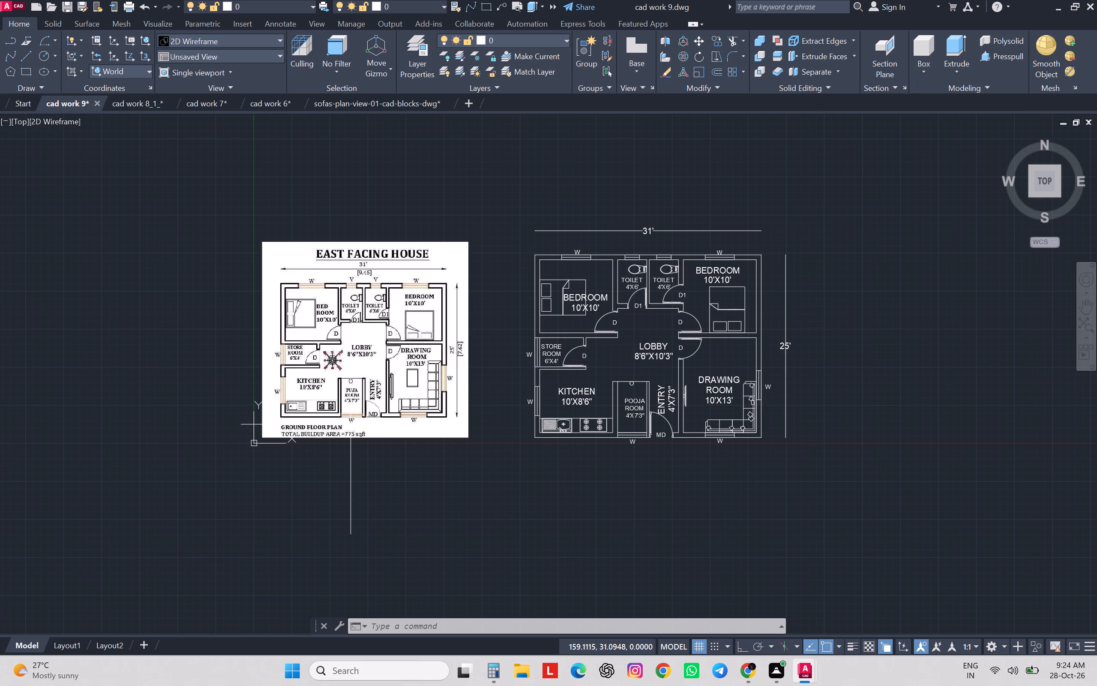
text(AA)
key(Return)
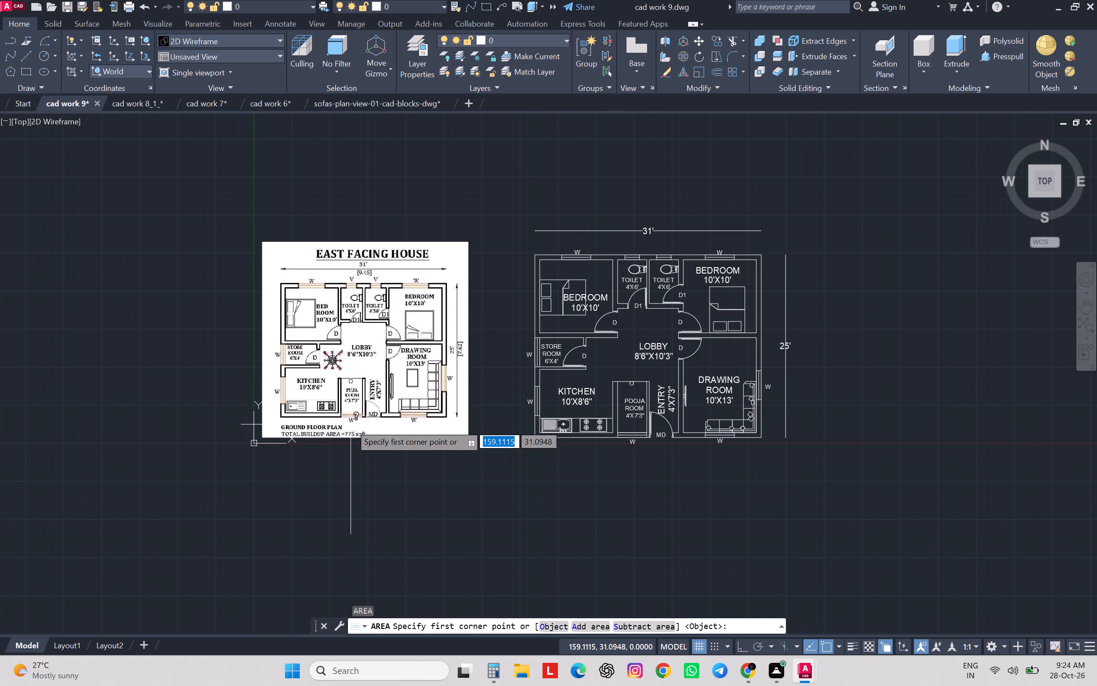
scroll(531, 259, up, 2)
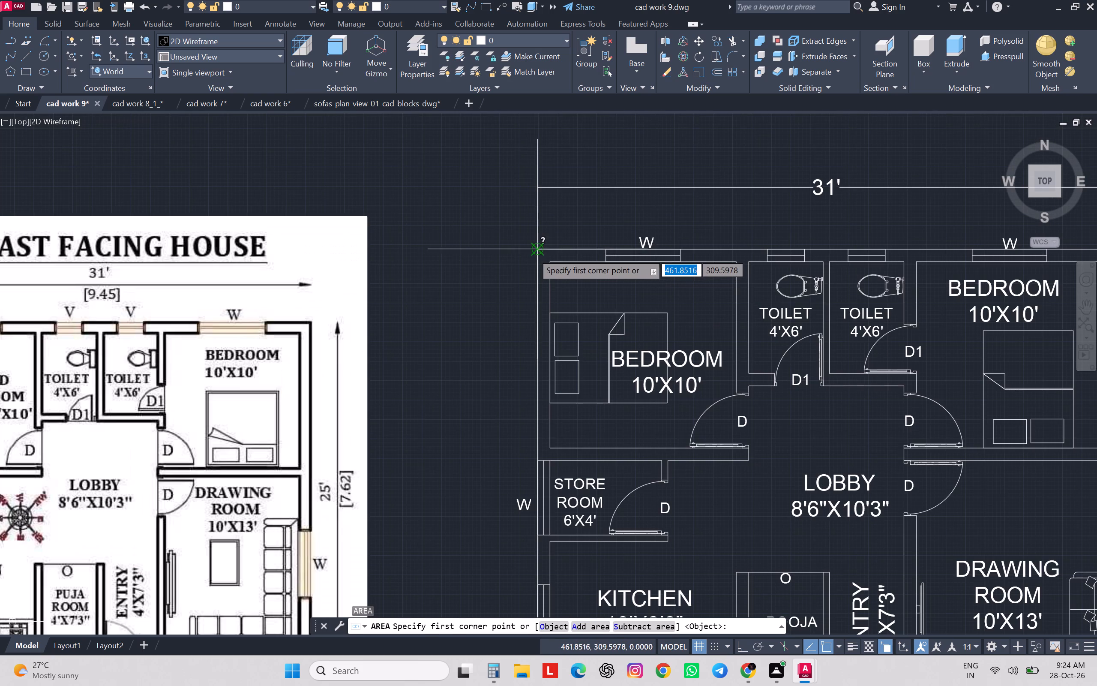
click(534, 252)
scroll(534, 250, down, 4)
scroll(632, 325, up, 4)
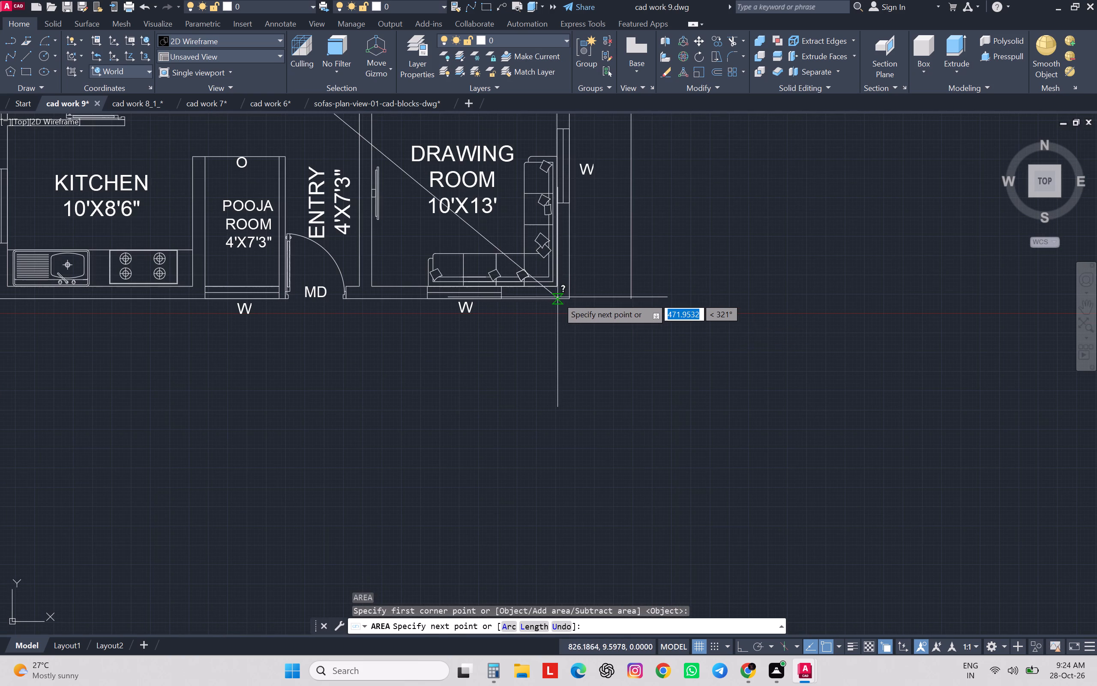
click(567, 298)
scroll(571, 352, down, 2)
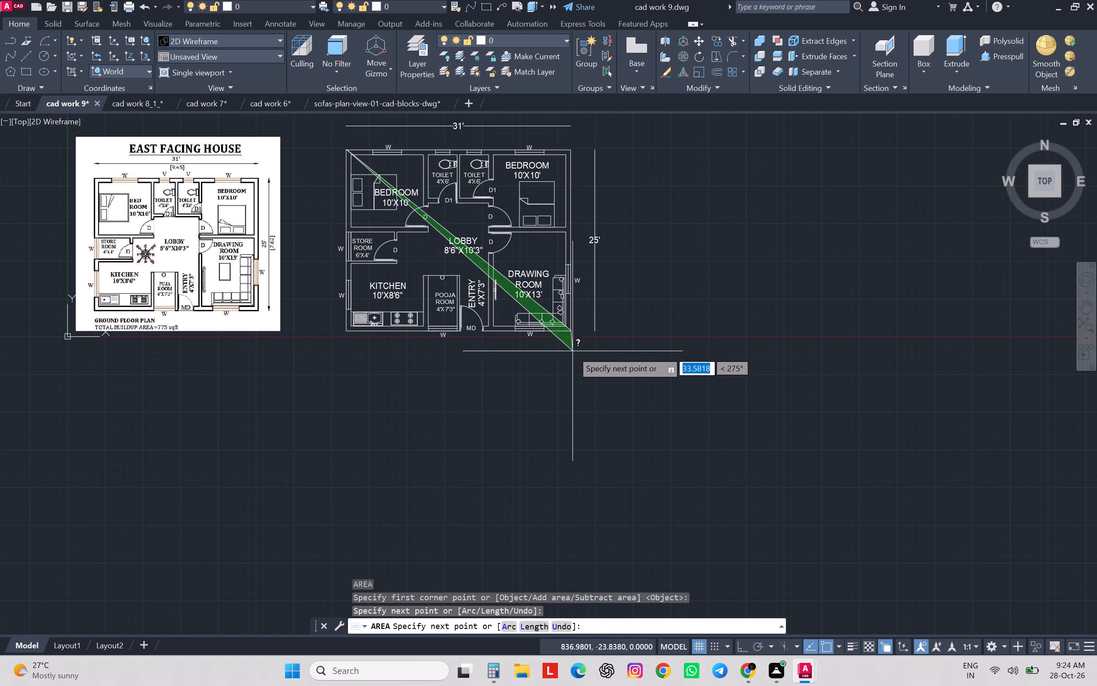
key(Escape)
Measure the house plan's total area with the AREA command through its four outer wall corners, starting at the upper drawing-room-side corner.
text(AA)
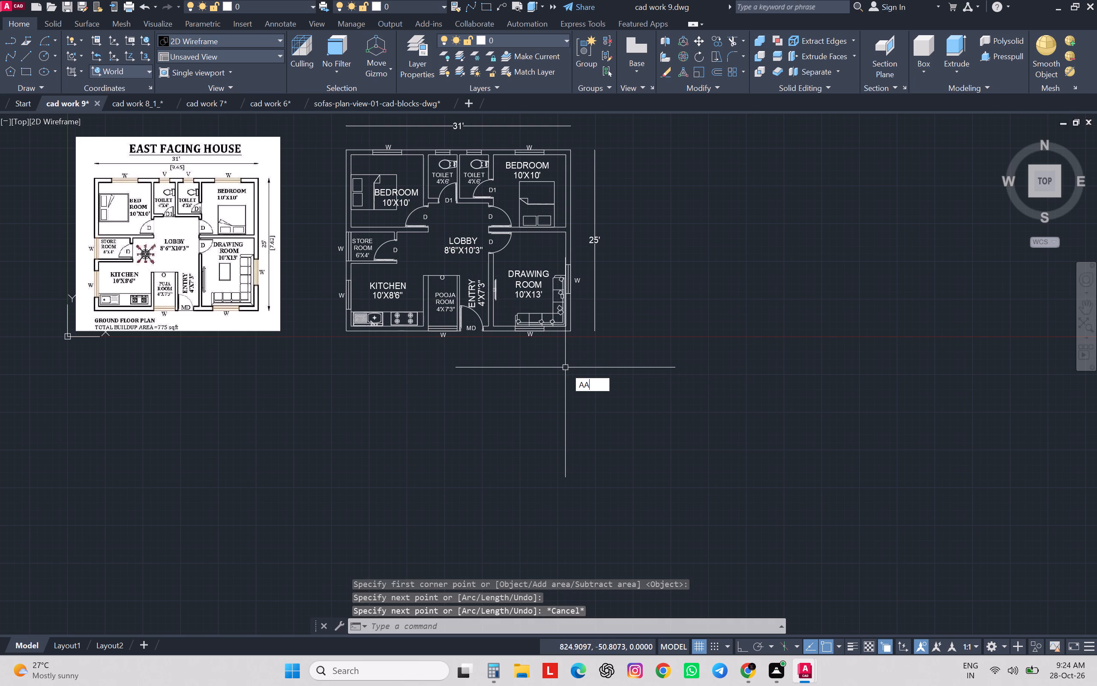
key(space)
click(564, 148)
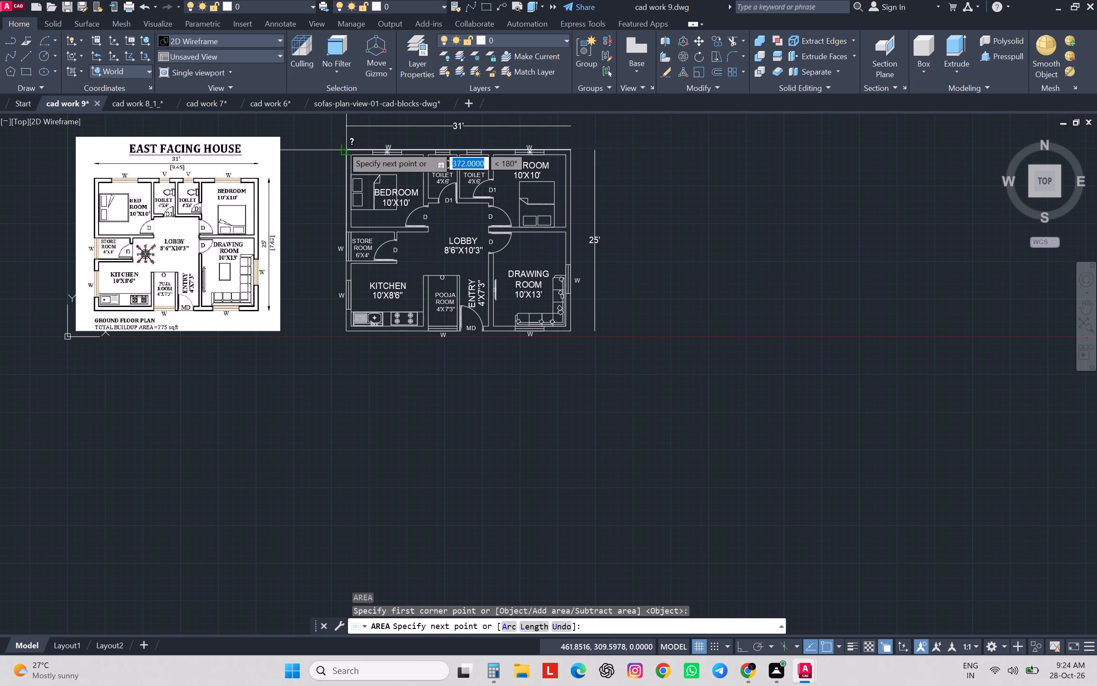
click(347, 146)
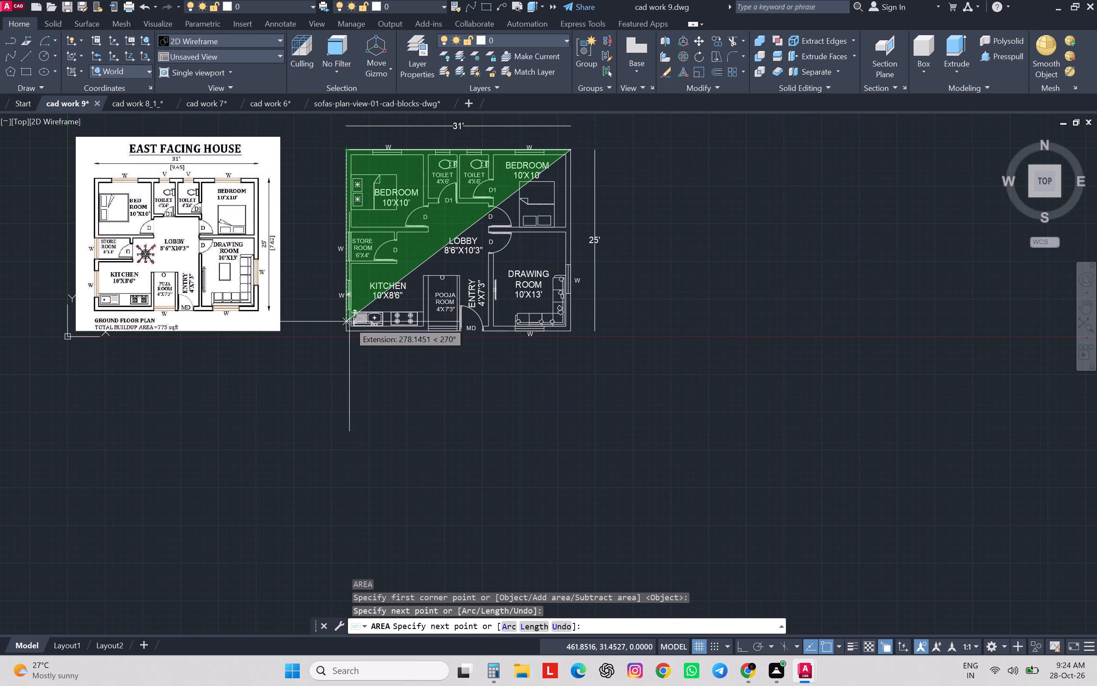
click(343, 331)
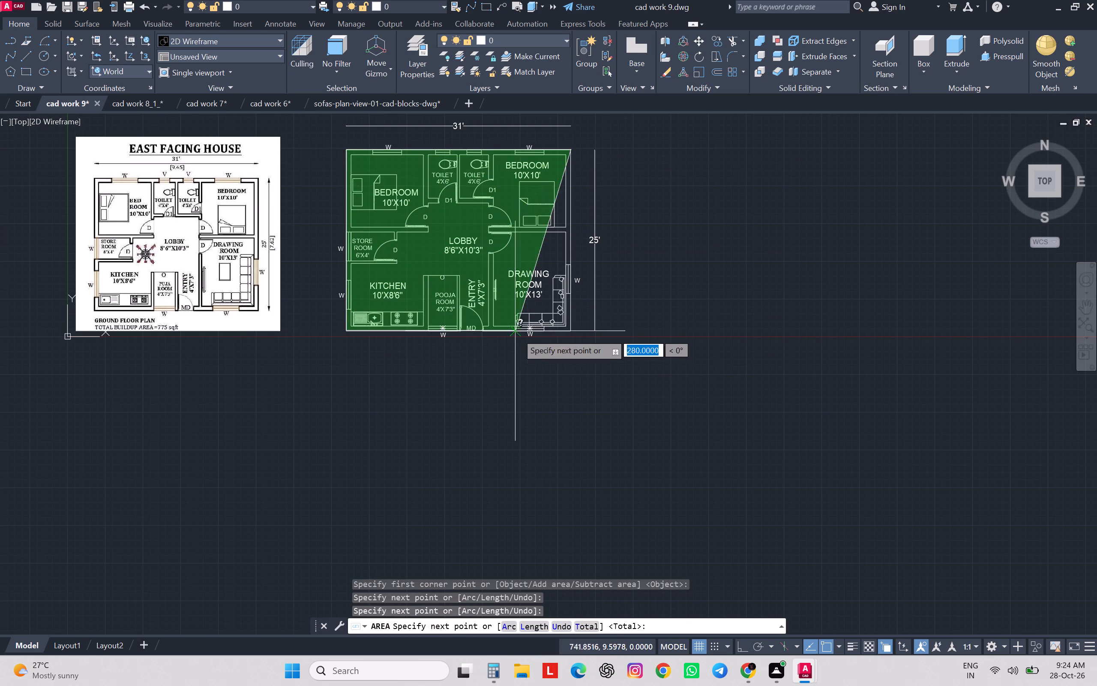
click(574, 332)
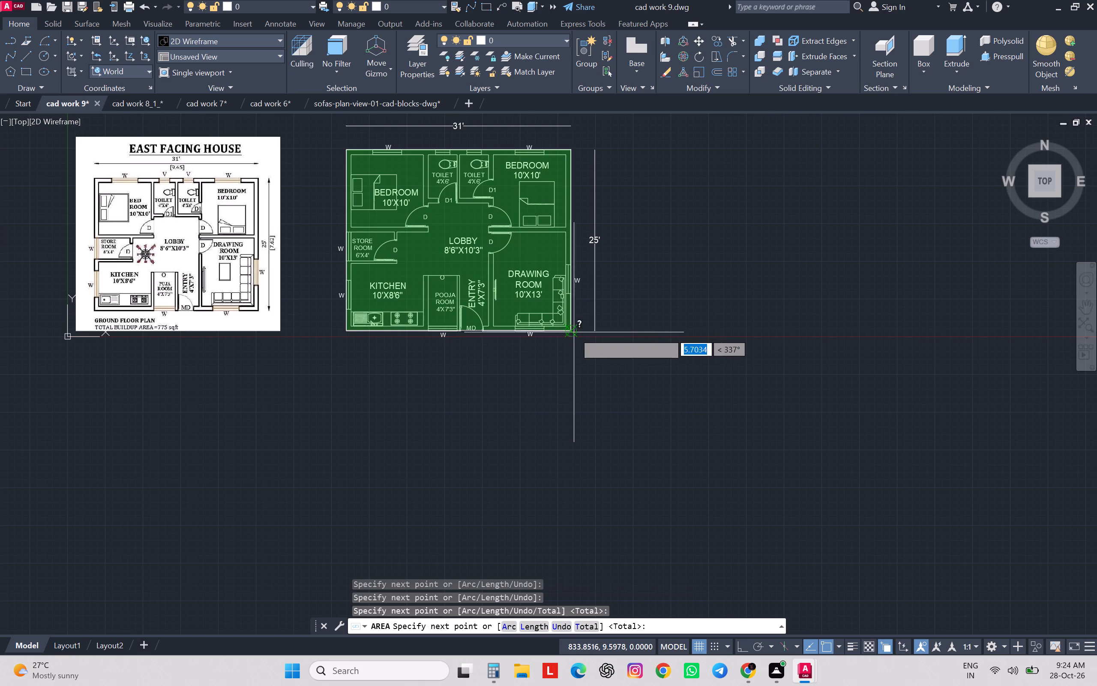
click(570, 151)
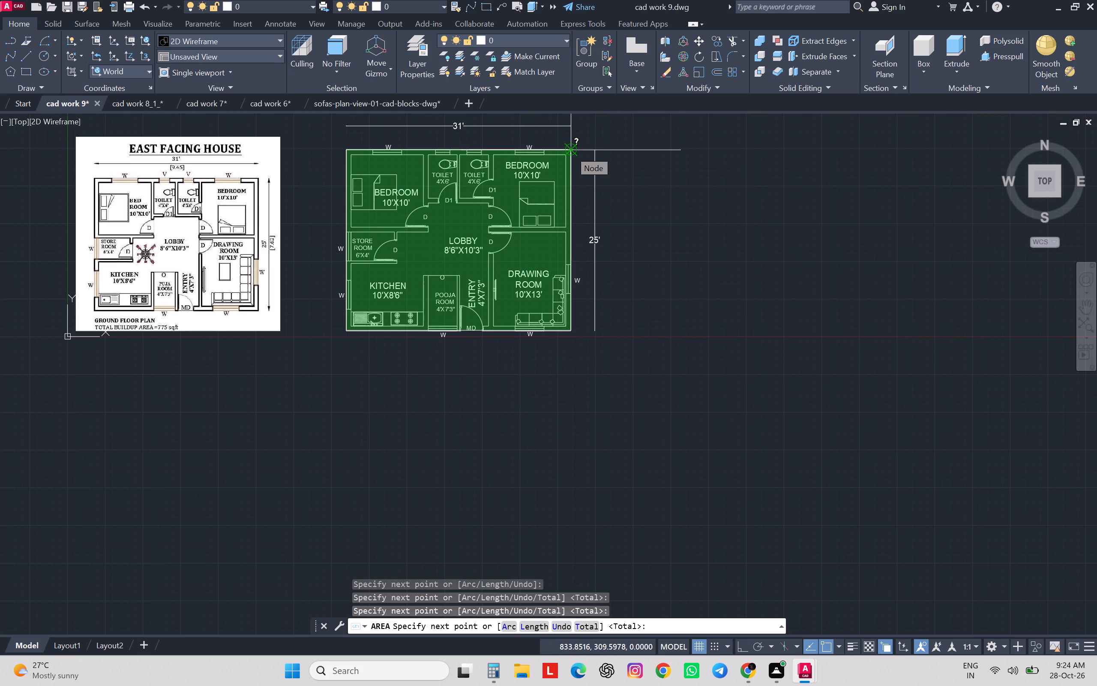
key(Return)
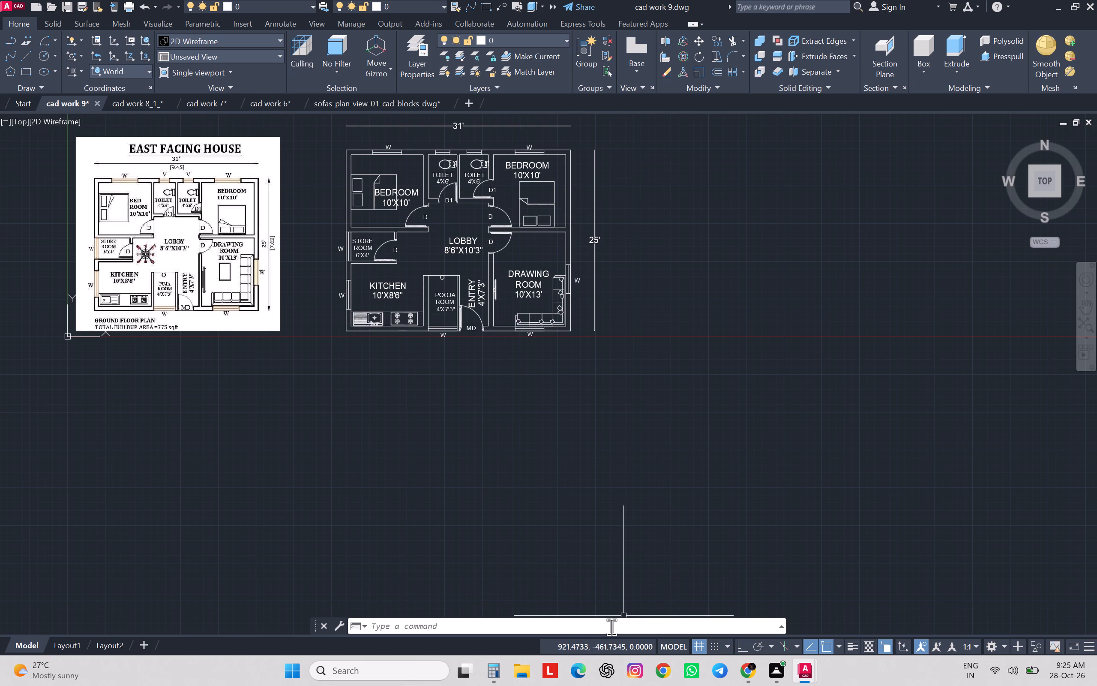
key(space)
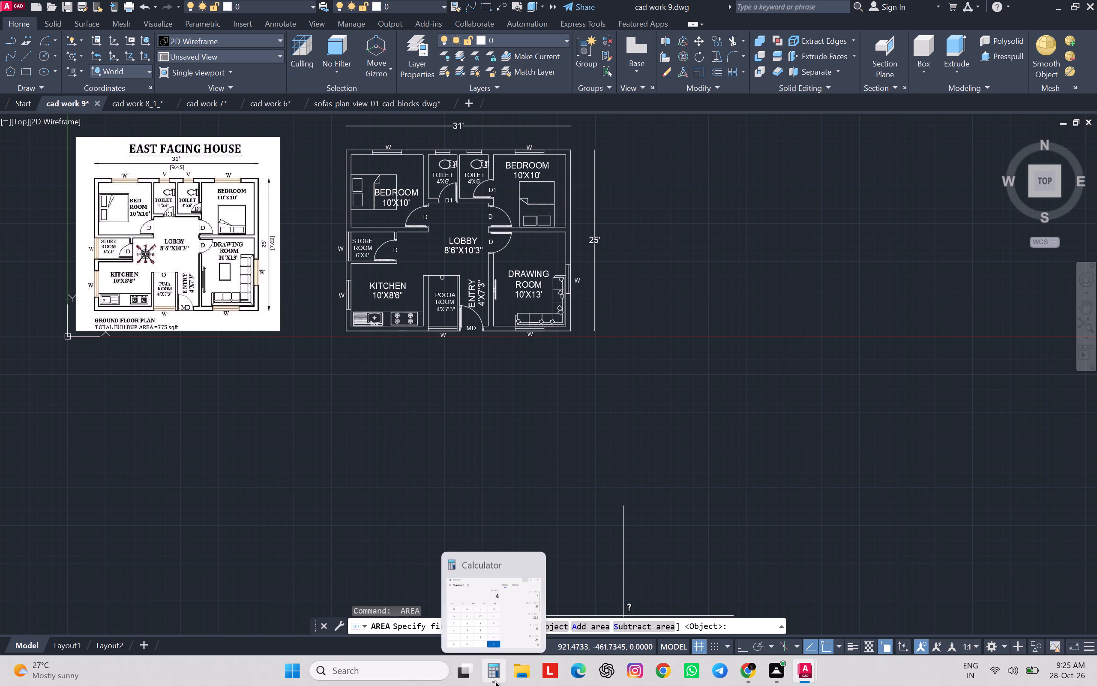
key(Escape)
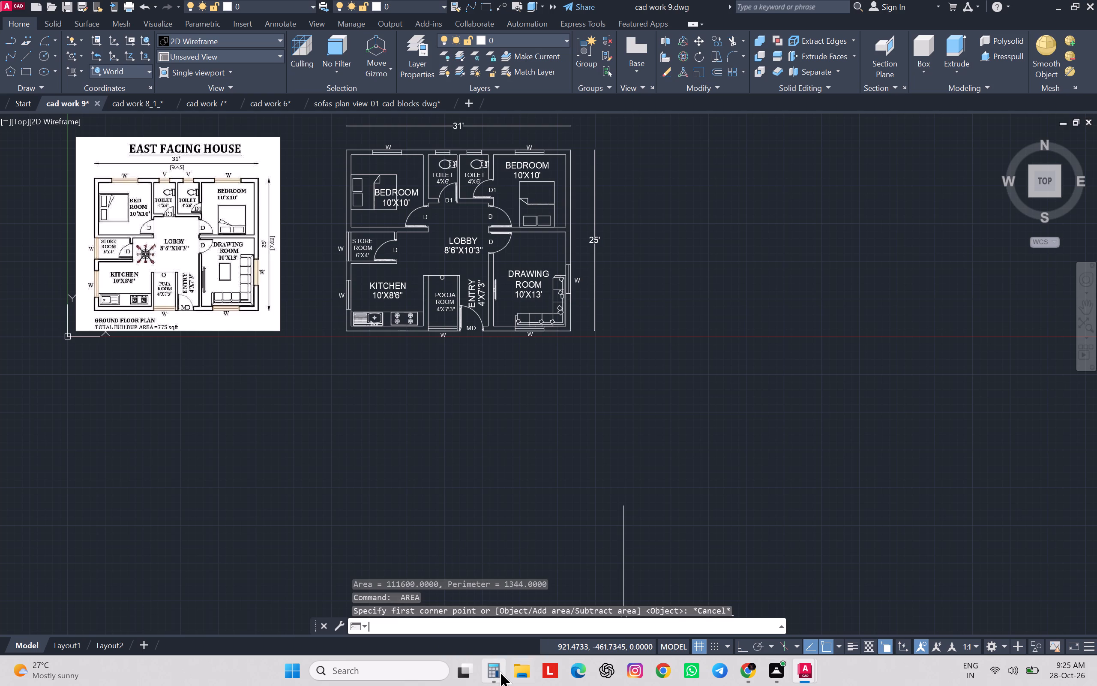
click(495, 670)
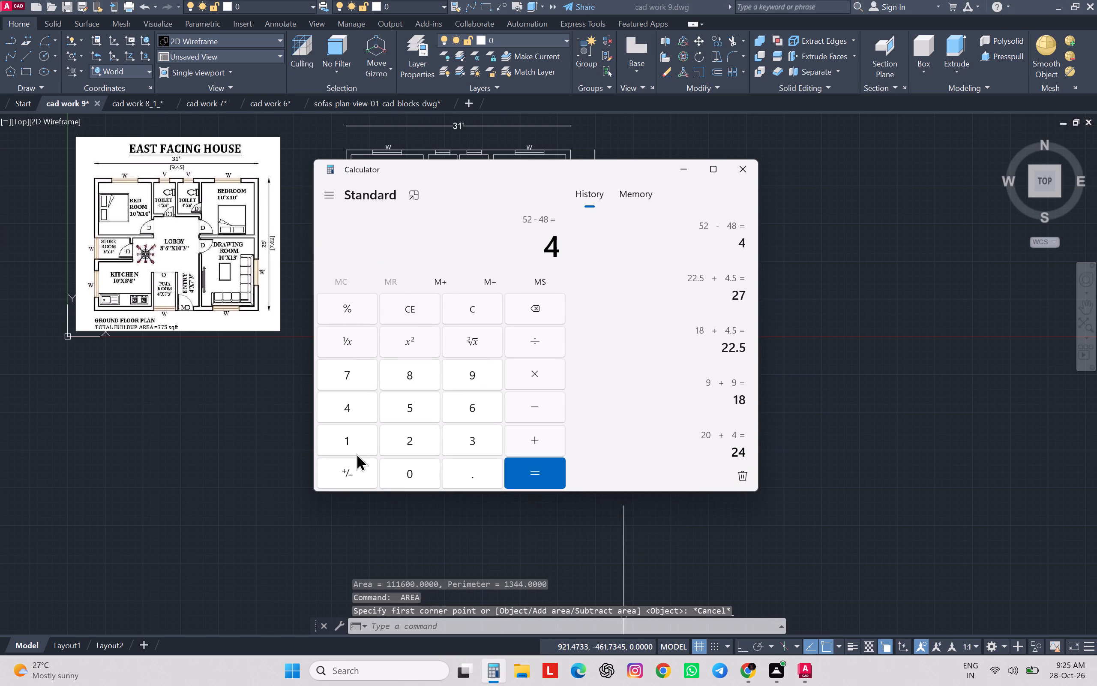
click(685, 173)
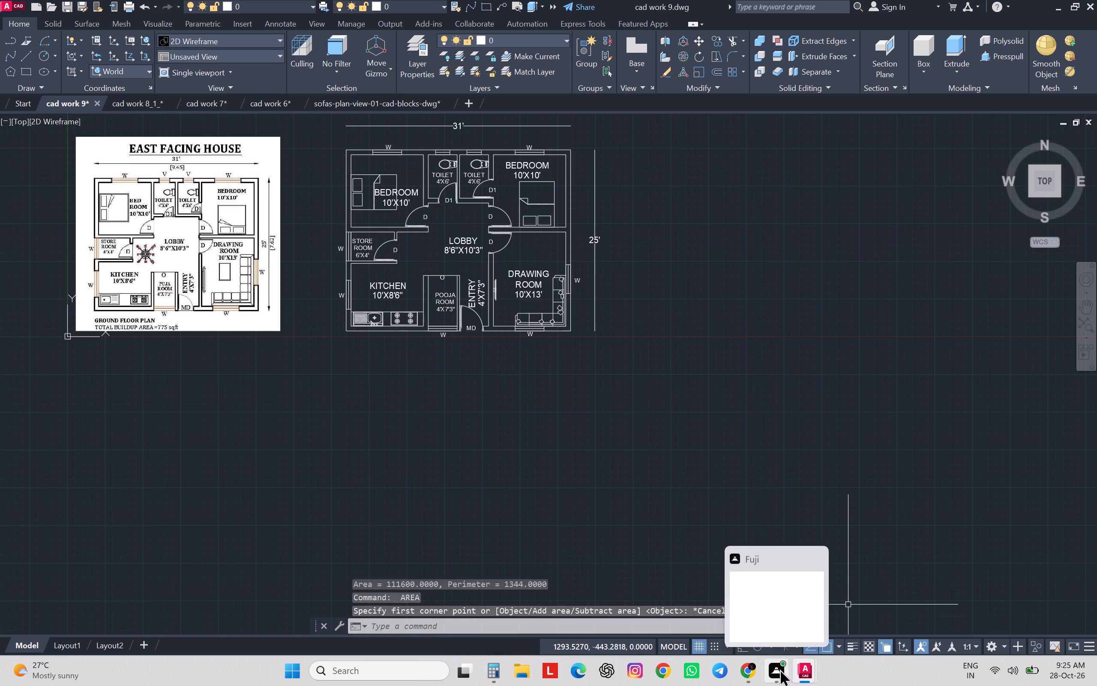
Switch to Chrome and search Google for the sq inches to sq ft conversion.
click(746, 671)
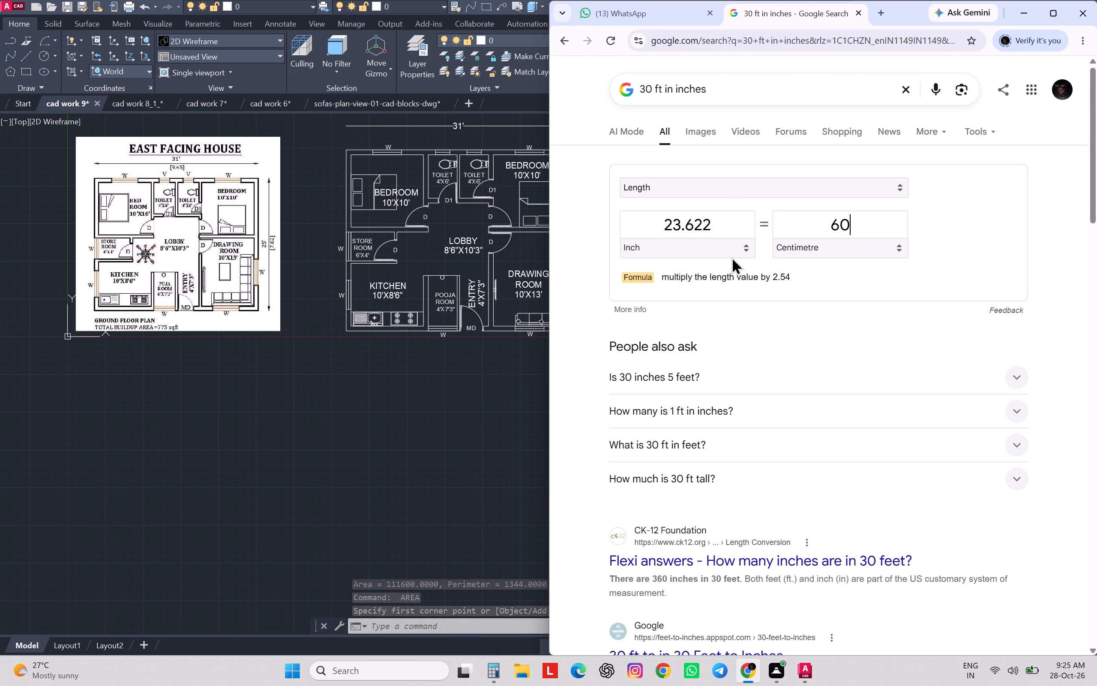
drag(714, 94, 663, 92)
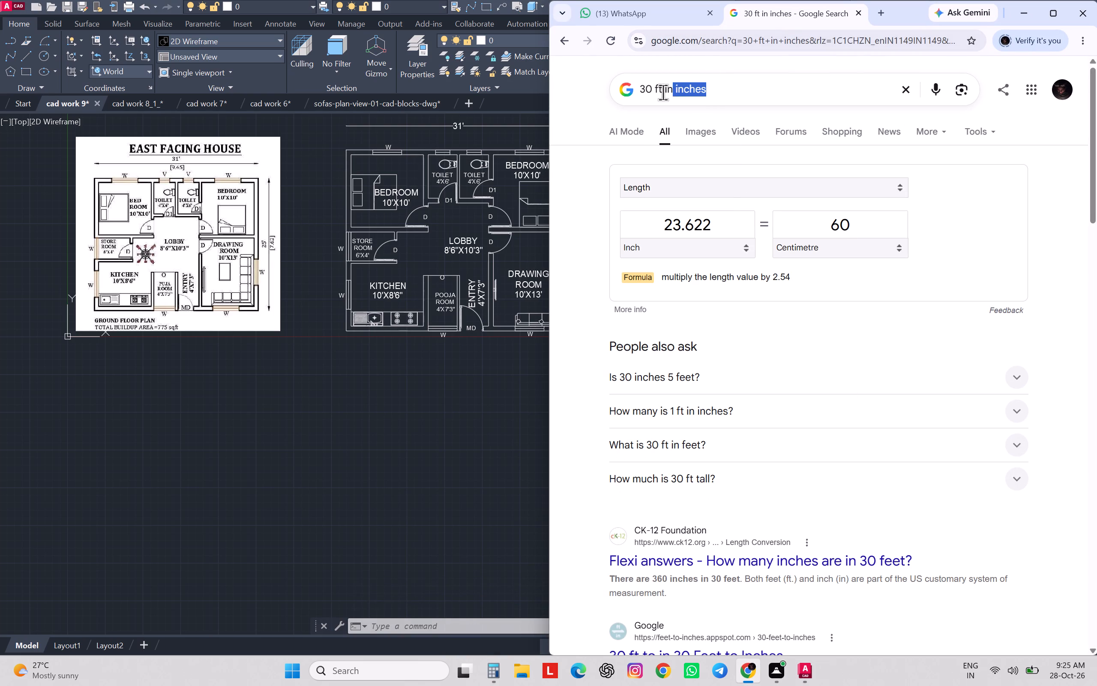
drag(663, 92, 638, 92)
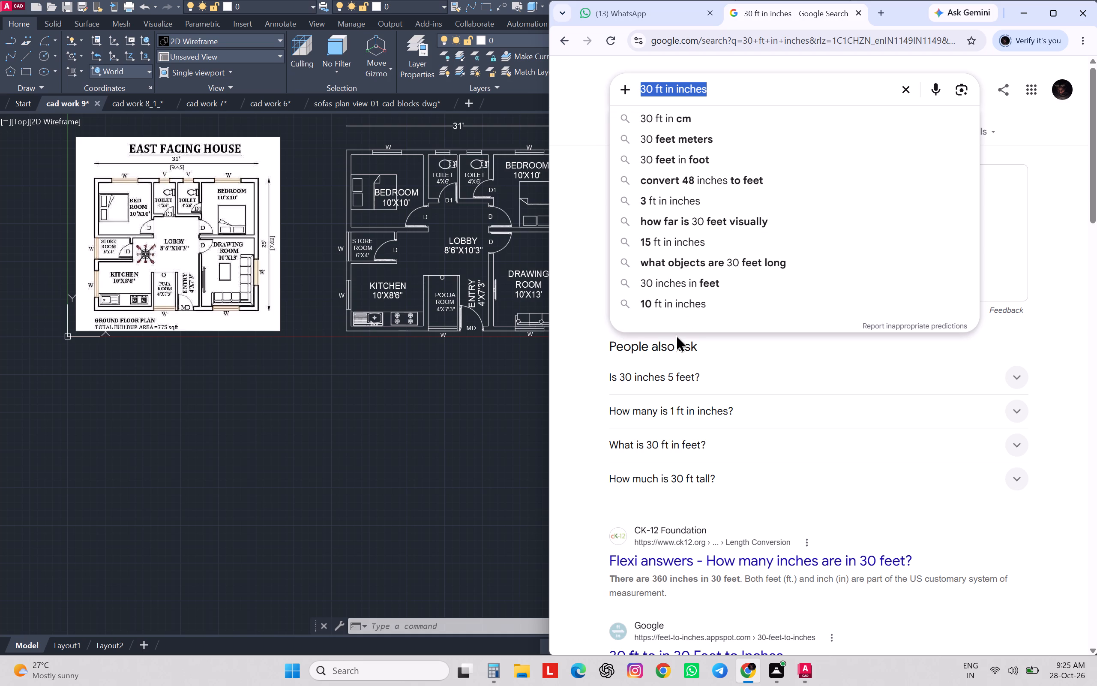
text(SQ INCHES)
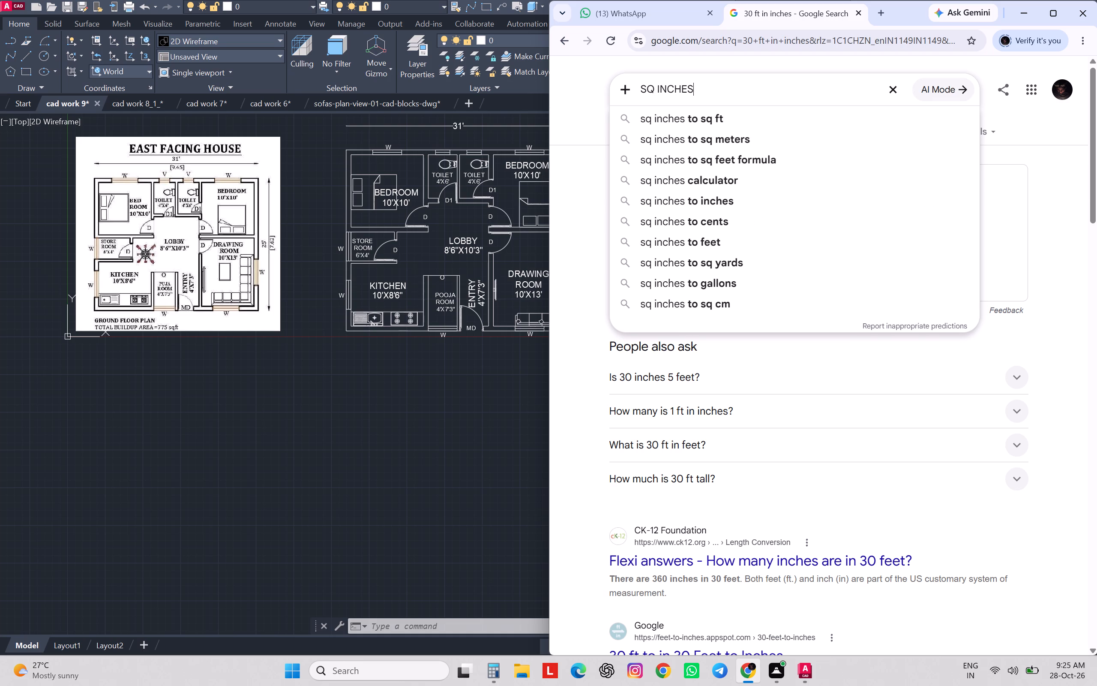
click(696, 111)
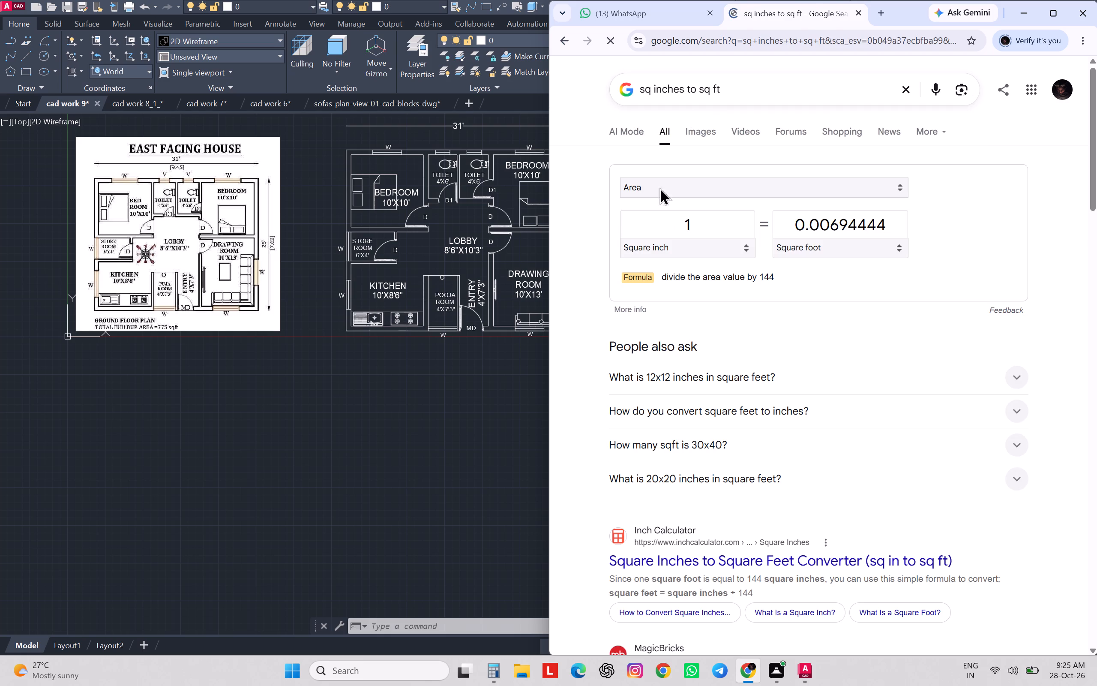
drag(895, 224, 774, 234)
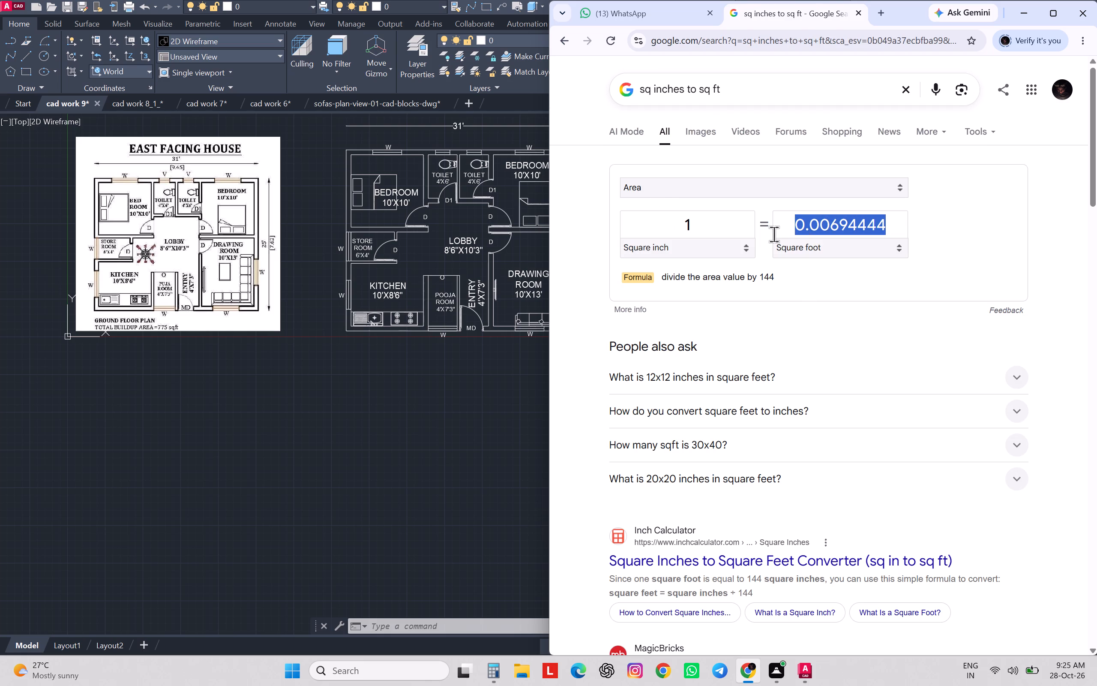
drag(774, 234, 769, 236)
Switch back to the floor plan drawing in AutoCAD.
click(519, 460)
scroll(546, 371, up, 1)
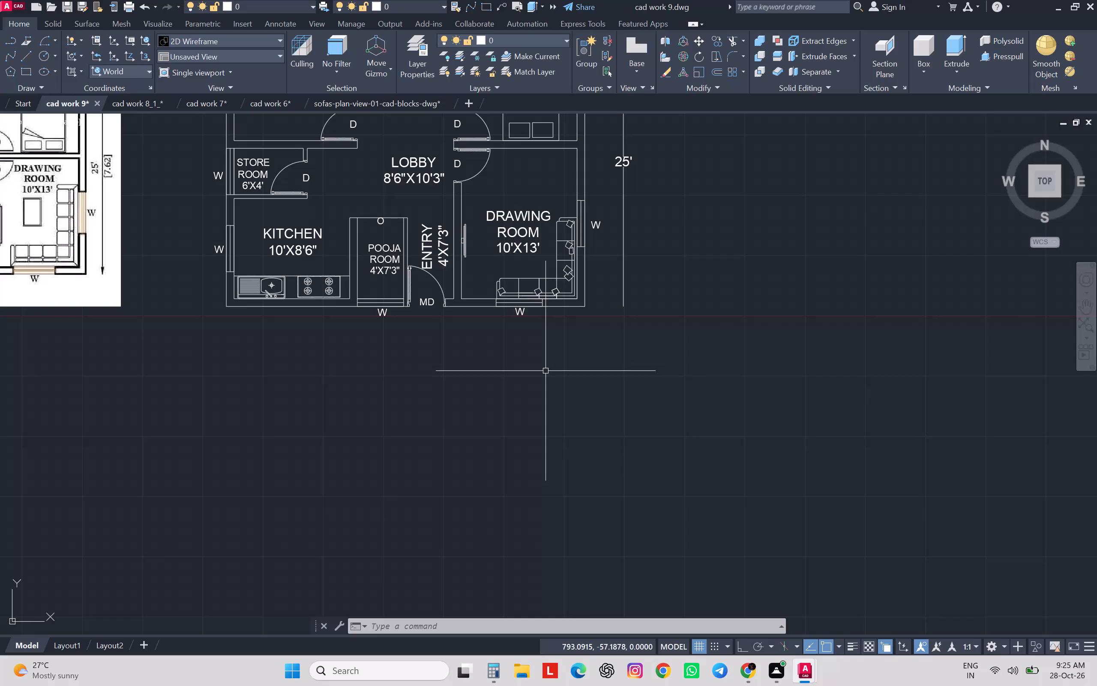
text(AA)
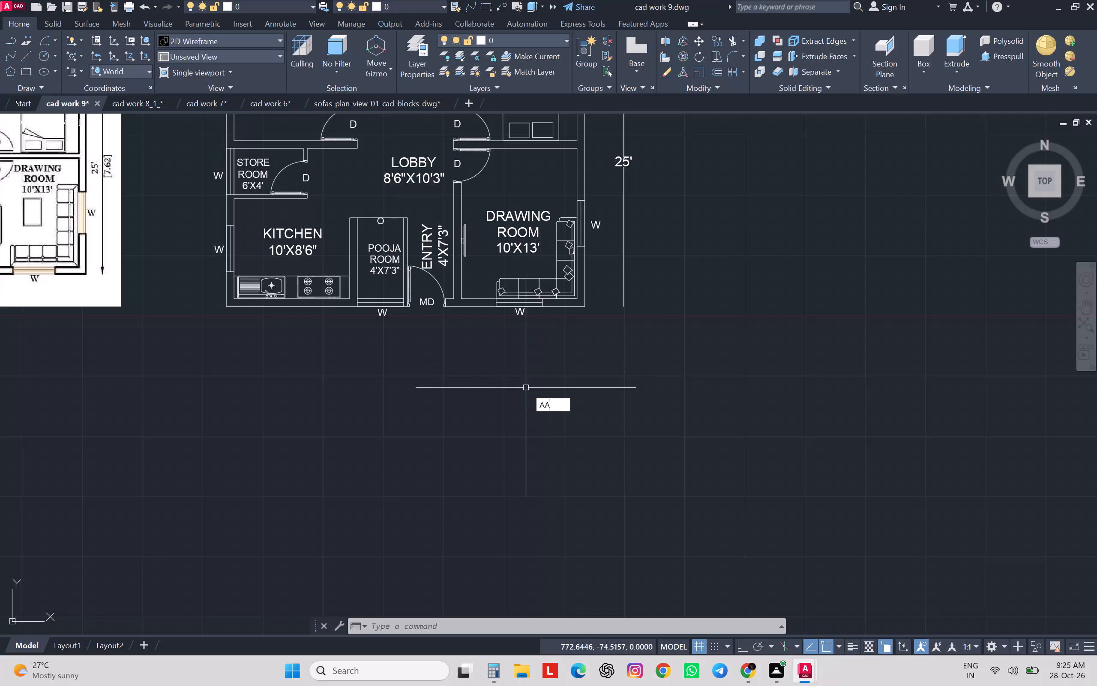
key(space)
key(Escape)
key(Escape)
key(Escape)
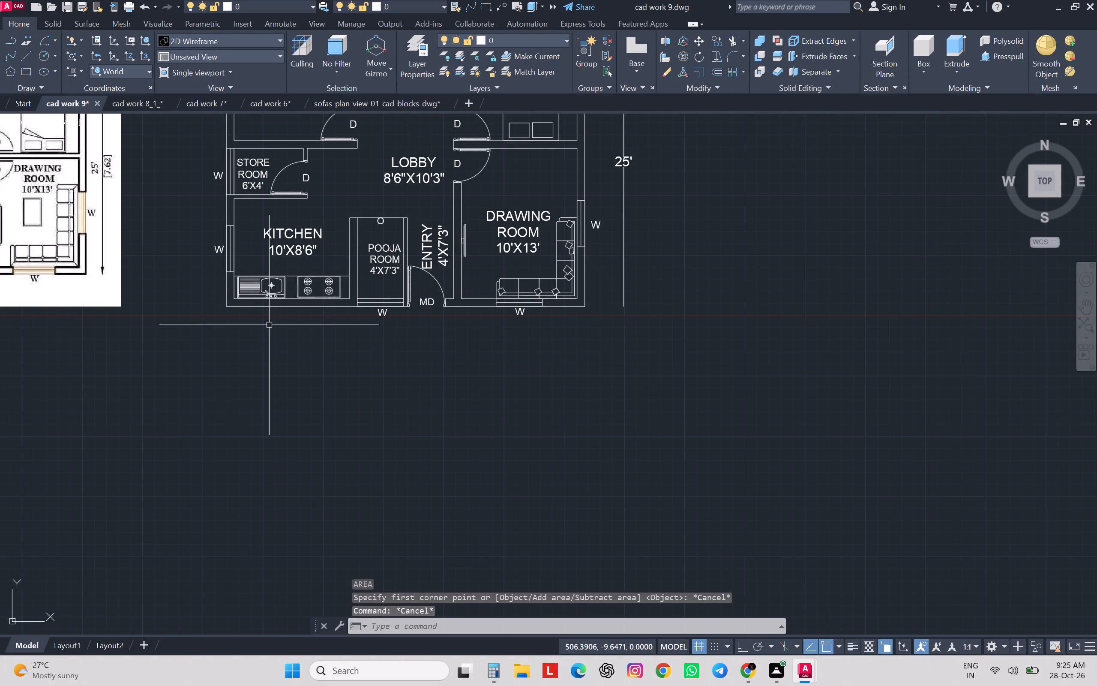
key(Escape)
Measure the plan's total area again through its outer wall corners, starting and ending at the lower kitchen corner.
text(AA)
key(space)
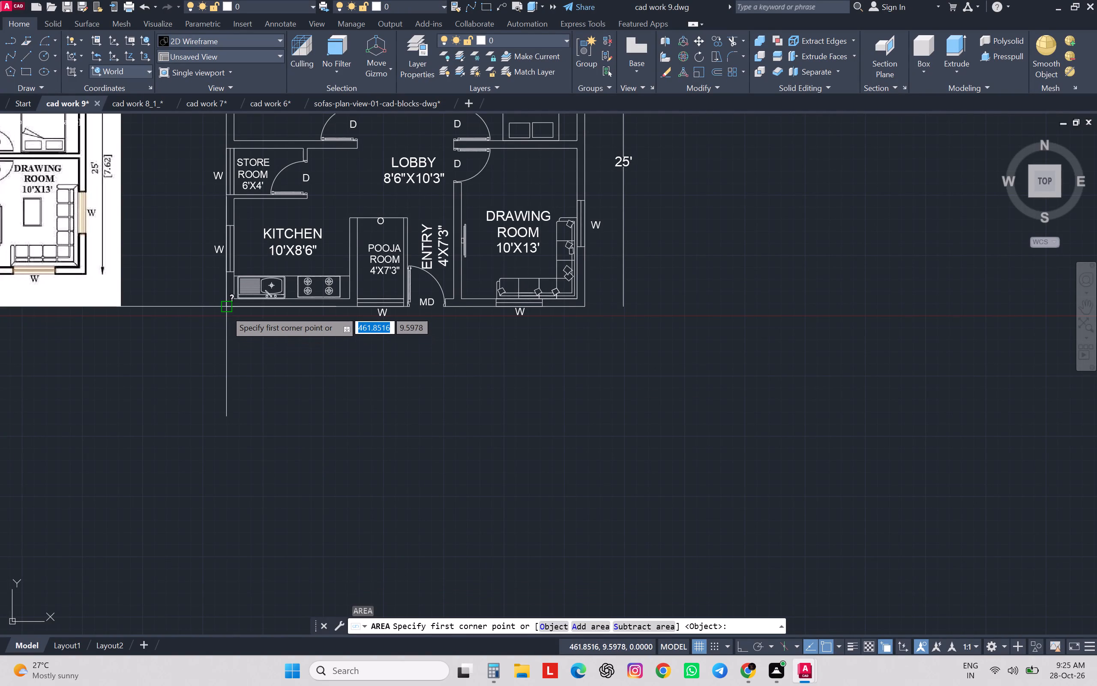
click(225, 310)
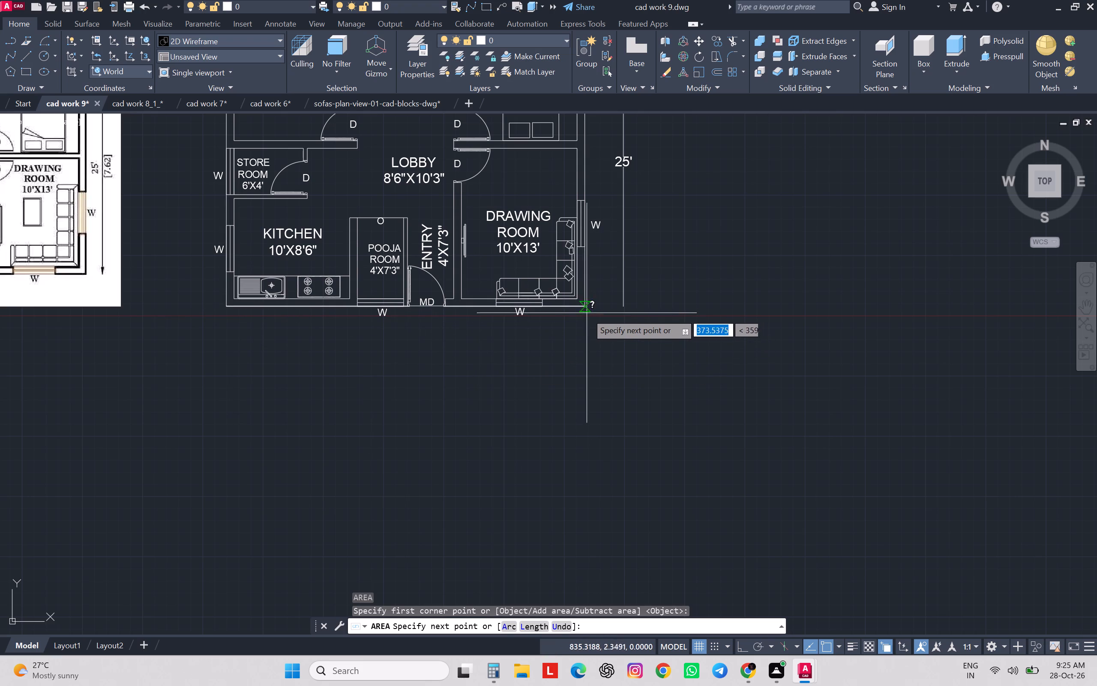
click(587, 310)
middle_drag(588, 313, 664, 564)
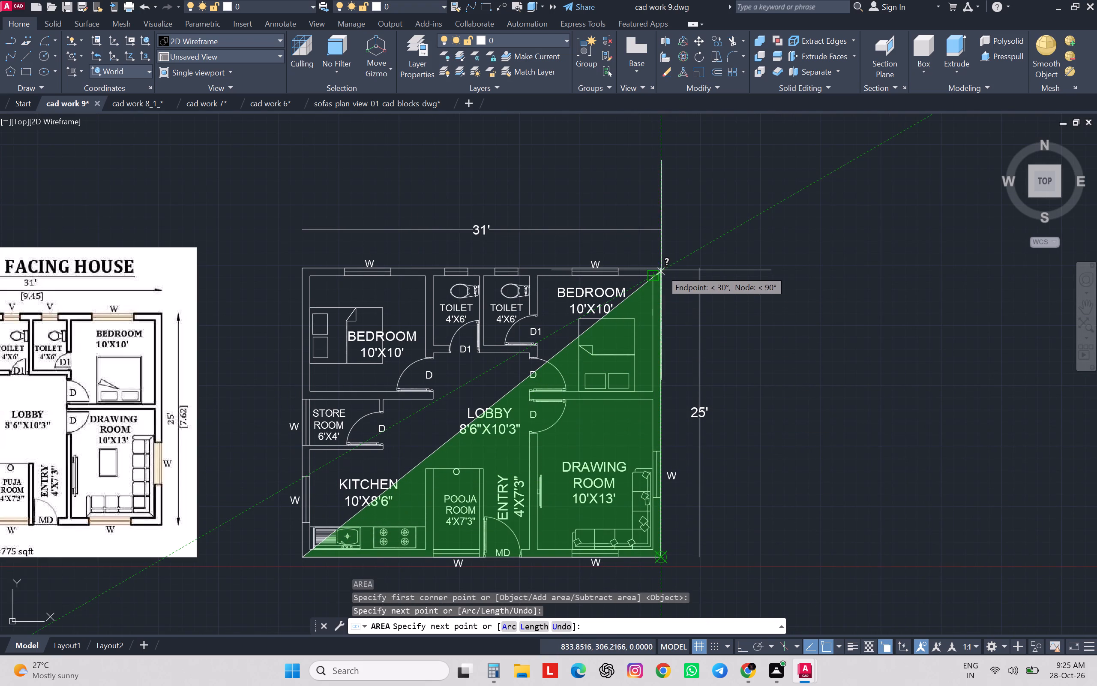
scroll(660, 270, up, 5)
click(664, 245)
scroll(664, 245, down, 4)
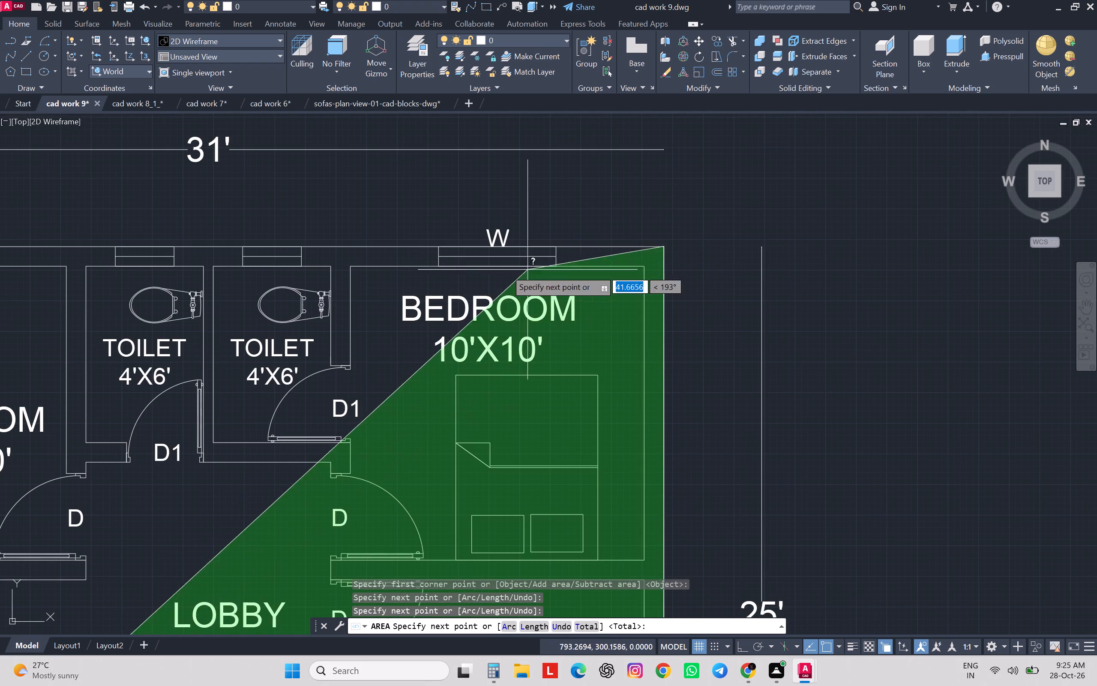
scroll(465, 256, down, 4)
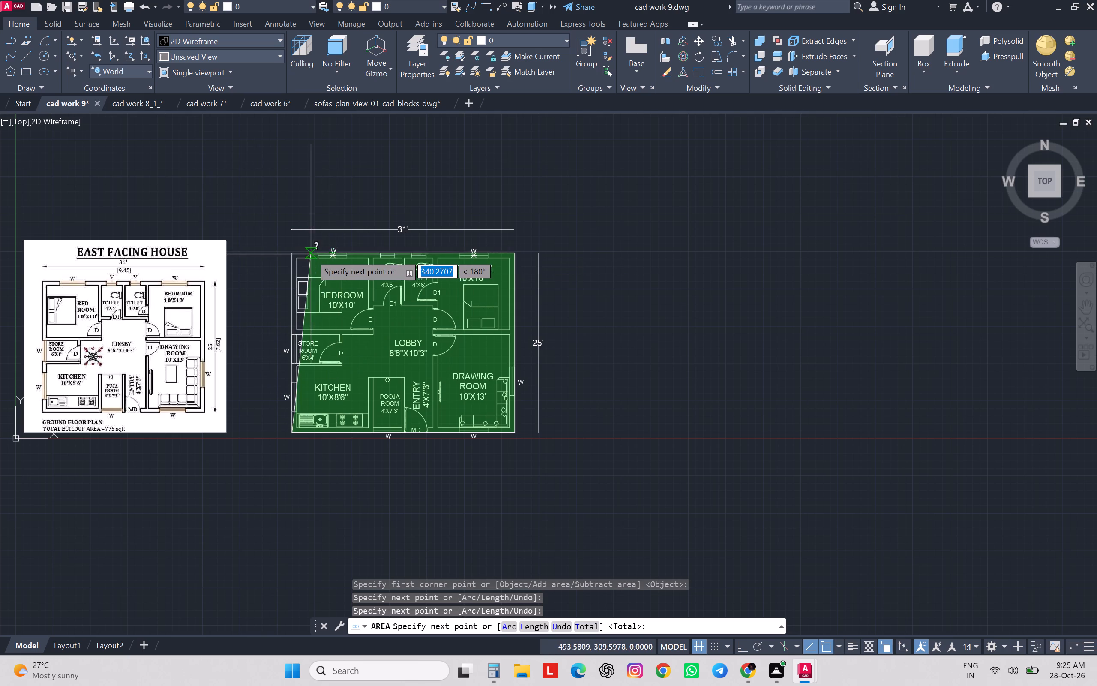
scroll(311, 254, up, 5)
click(227, 247)
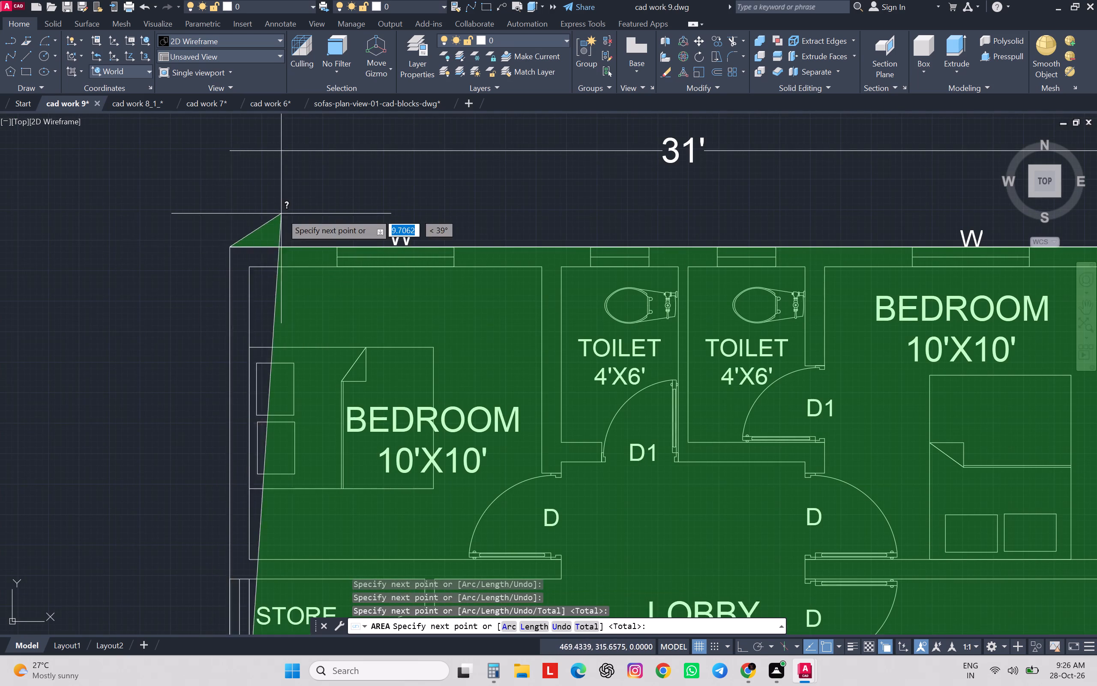
scroll(282, 213, down, 5)
scroll(269, 334, up, 4)
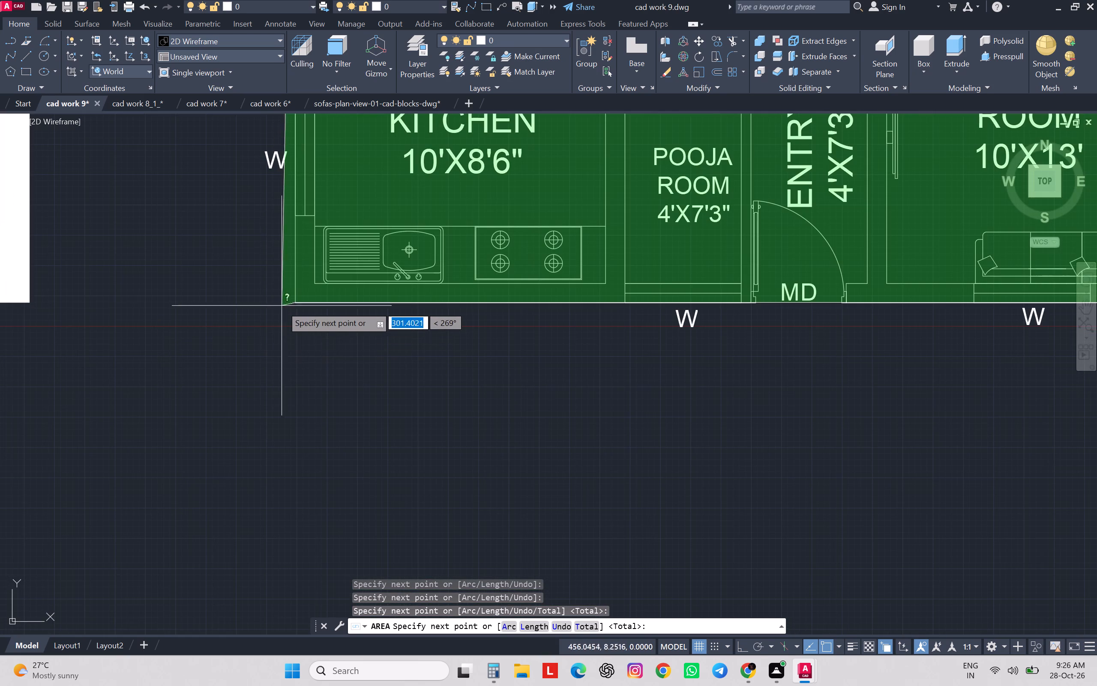
click(300, 302)
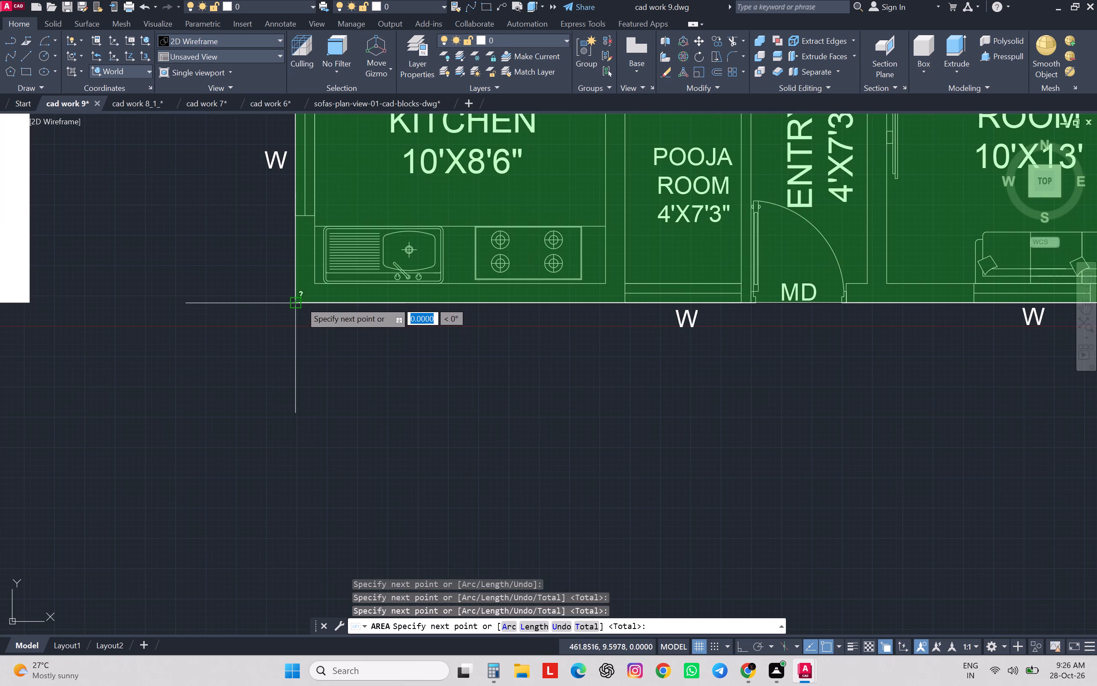
key(Return)
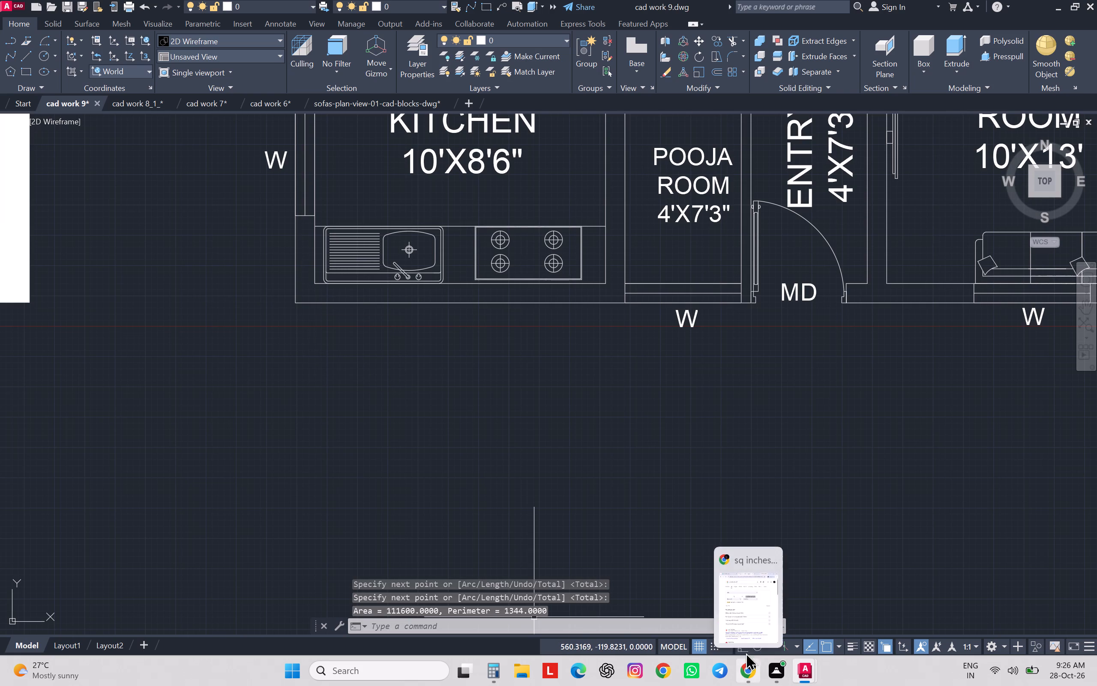
Convert 111600 square inches to square feet in Chrome, check it against the reference's total buildup area, and return to AutoCAD.
click(744, 631)
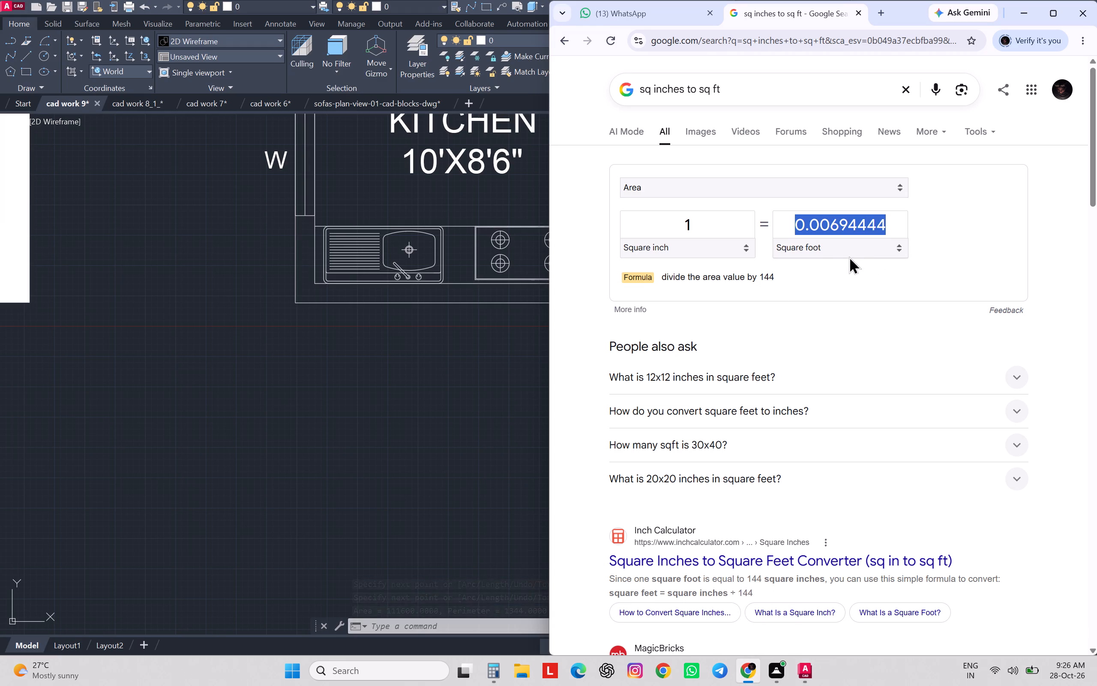
click(712, 235)
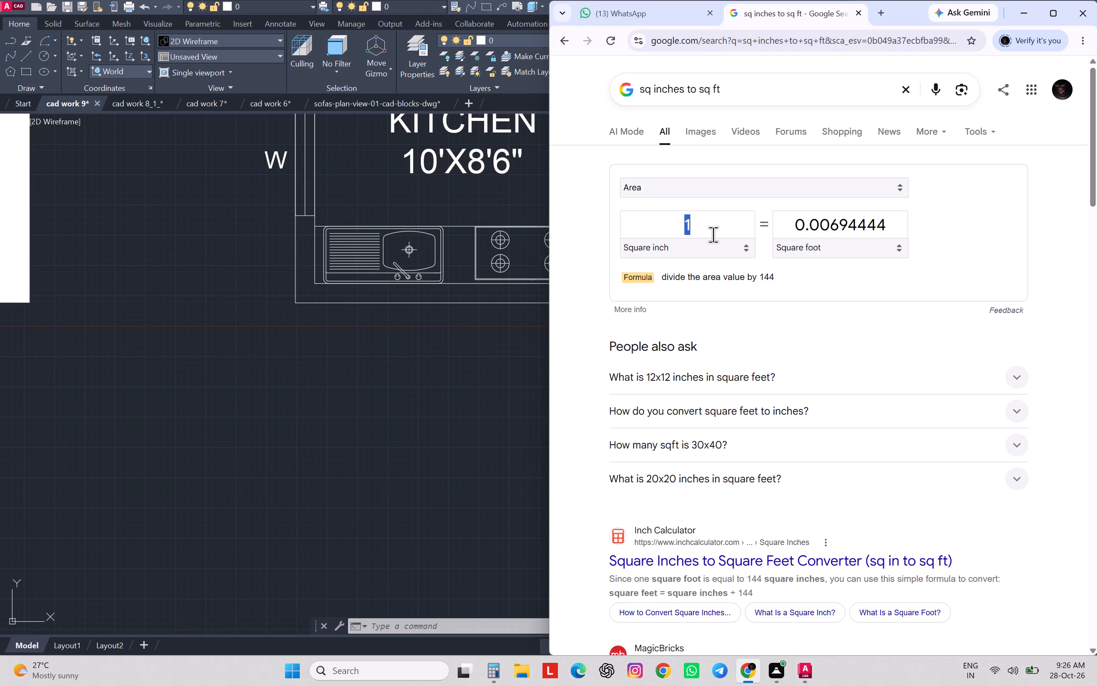
text(111600)
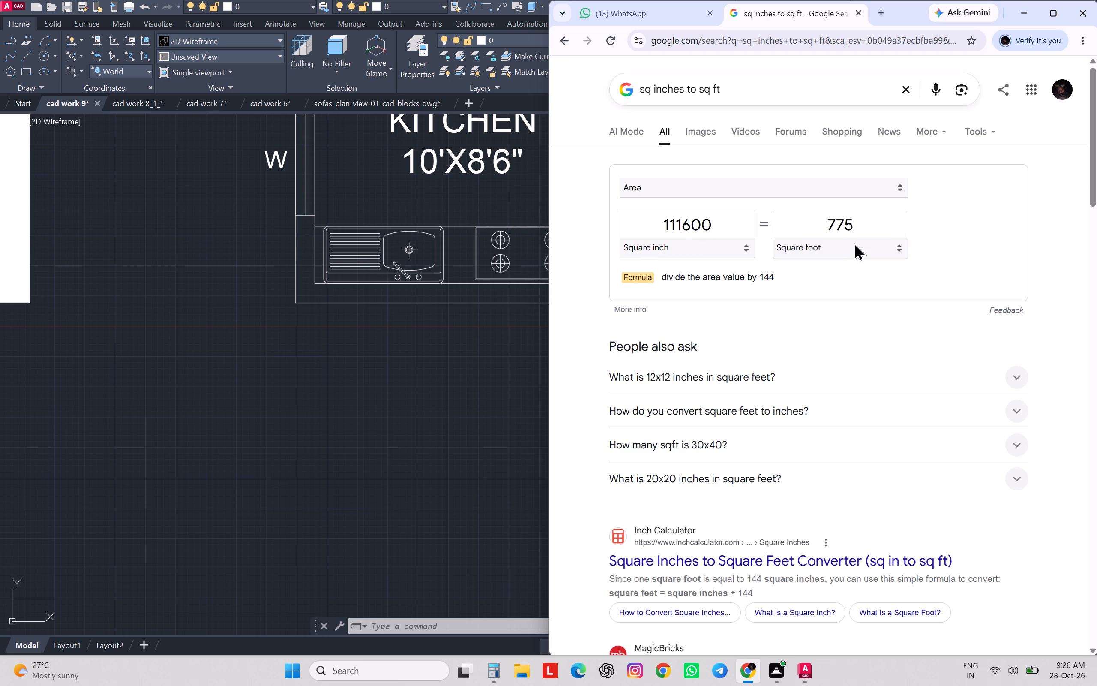
scroll(467, 340, down, 2)
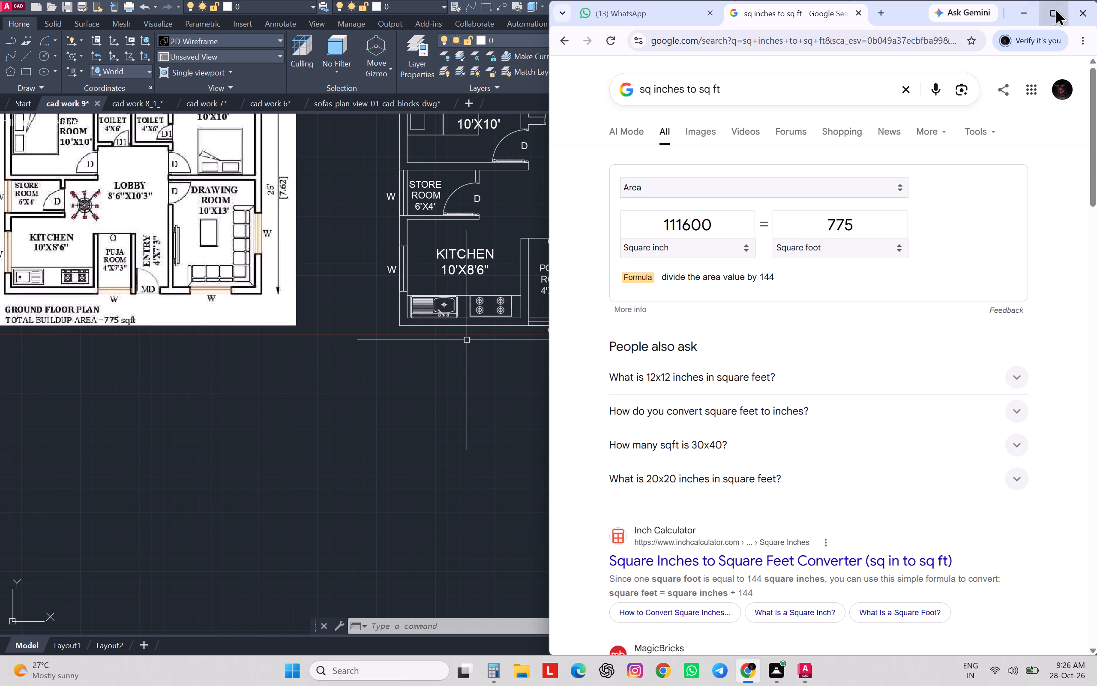
click(1023, 8)
scroll(630, 358, down, 2)
middle_drag(630, 358, 631, 359)
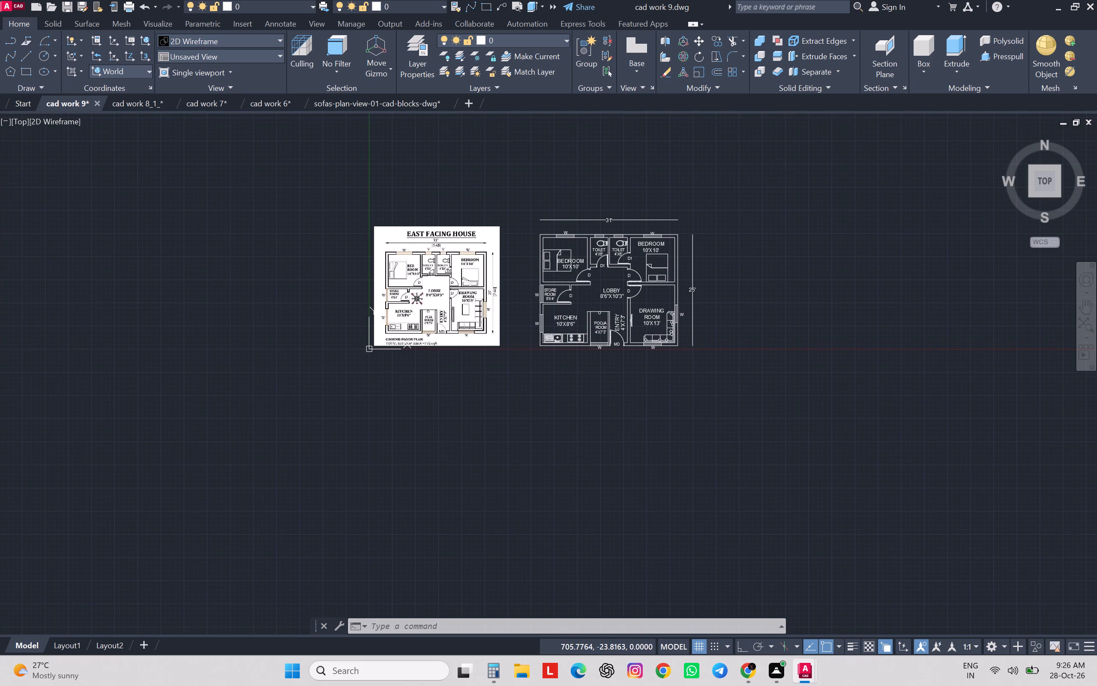
Place a multiline text title above the plan's 31' dimension with text height 20, and enter EASTFACING.
middle_drag(631, 359, 606, 400)
scroll(624, 265, up, 1)
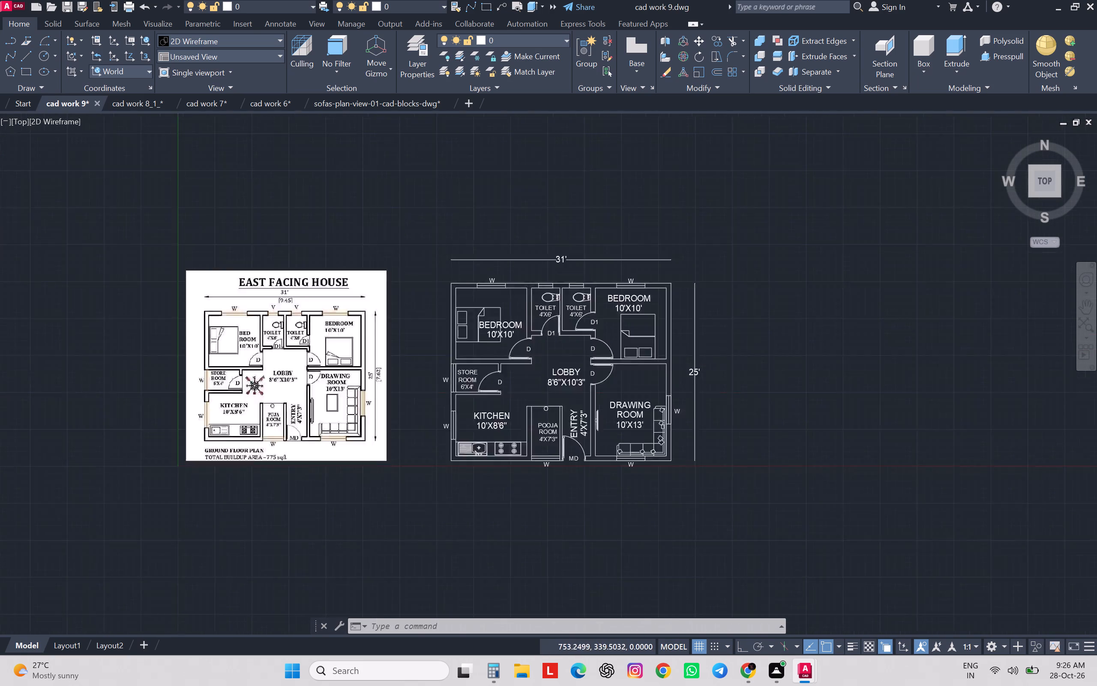
scroll(624, 265, up, 2)
scroll(624, 265, down, 2)
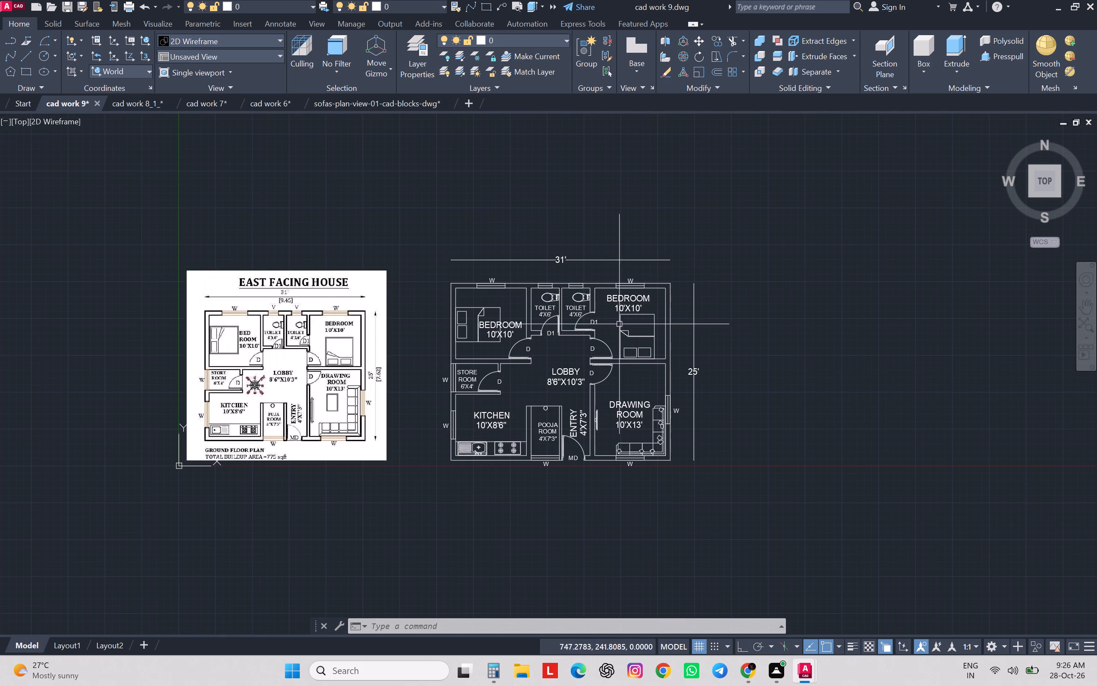
middle_drag(620, 325, 655, 372)
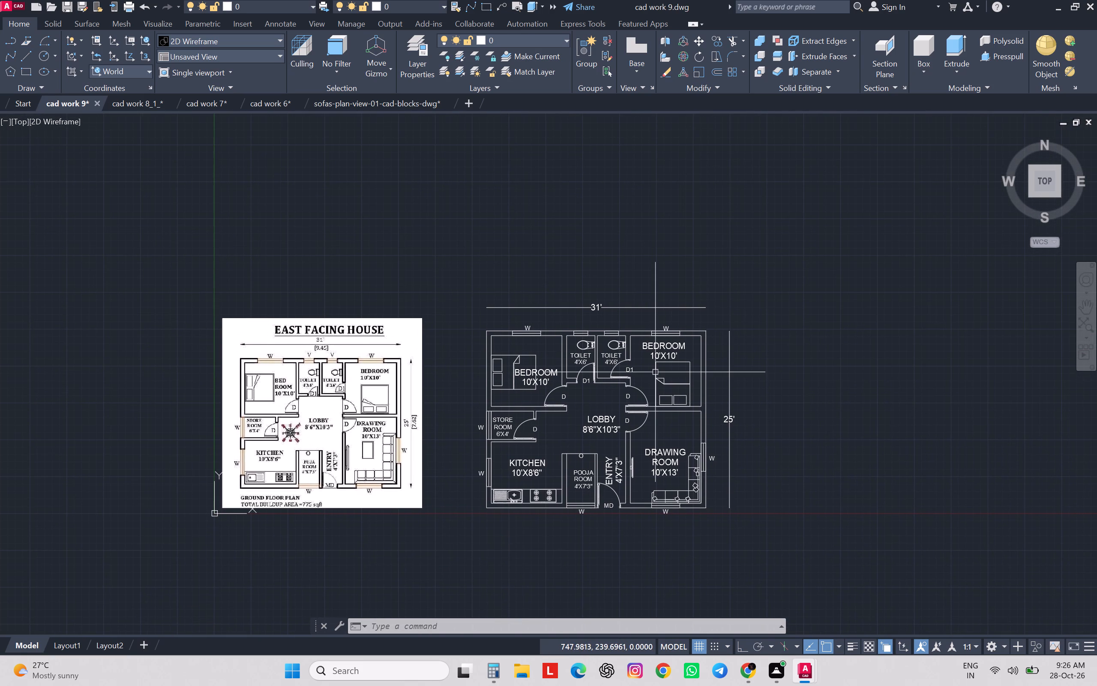
text(T)
key(space)
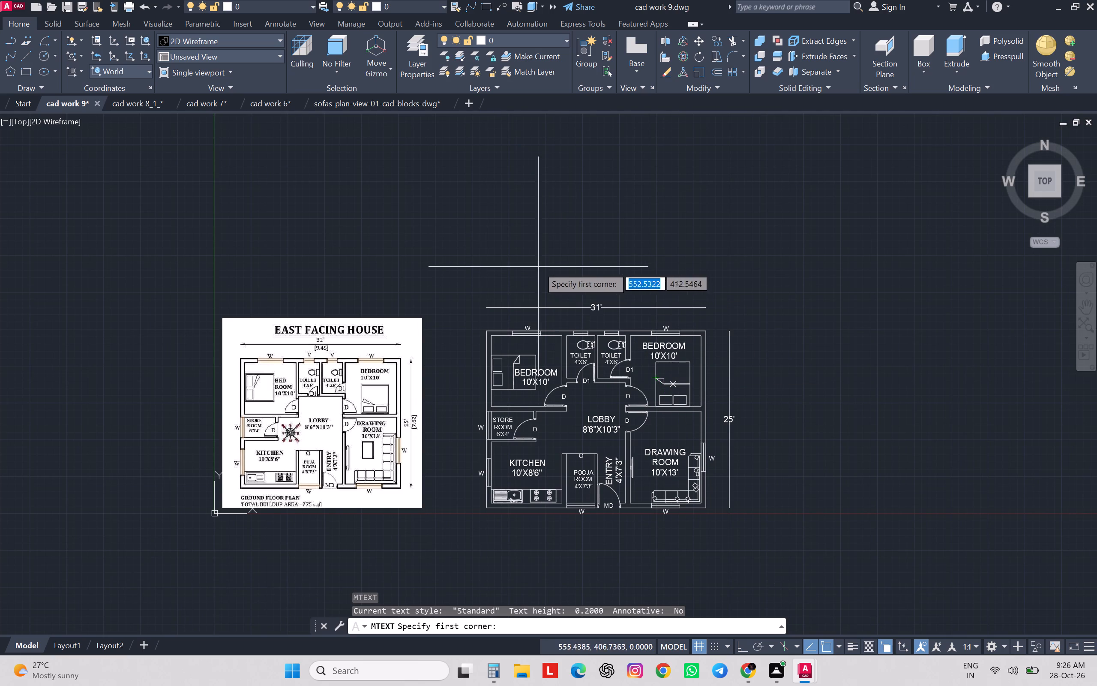
drag(501, 242, 534, 258)
click(717, 281)
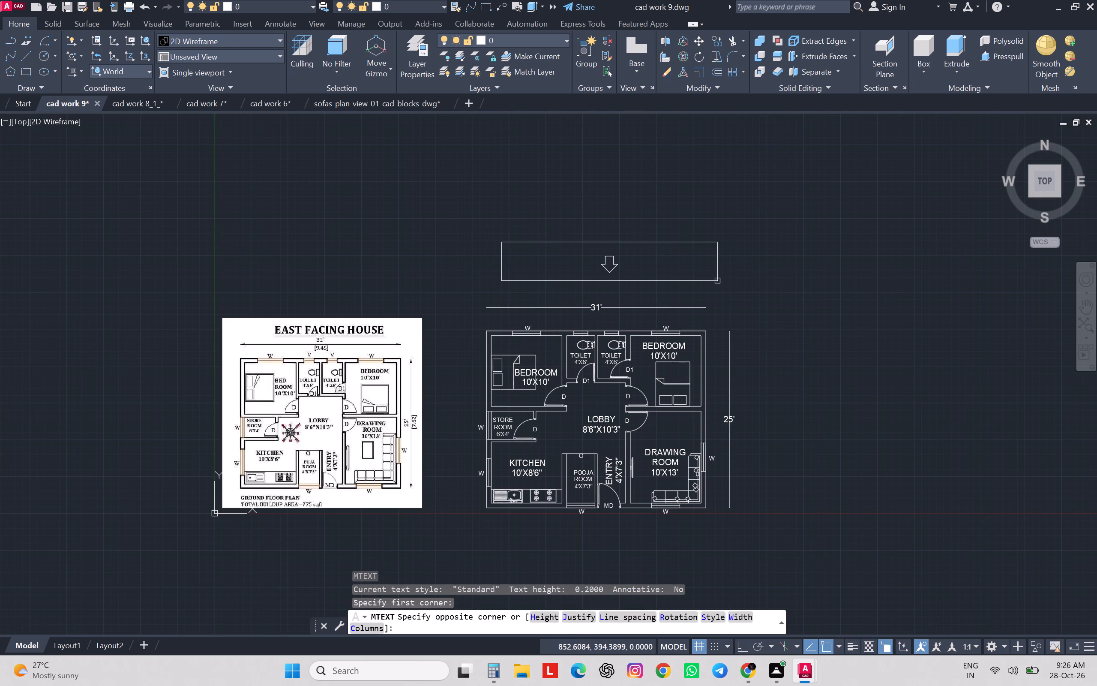
click(183, 54)
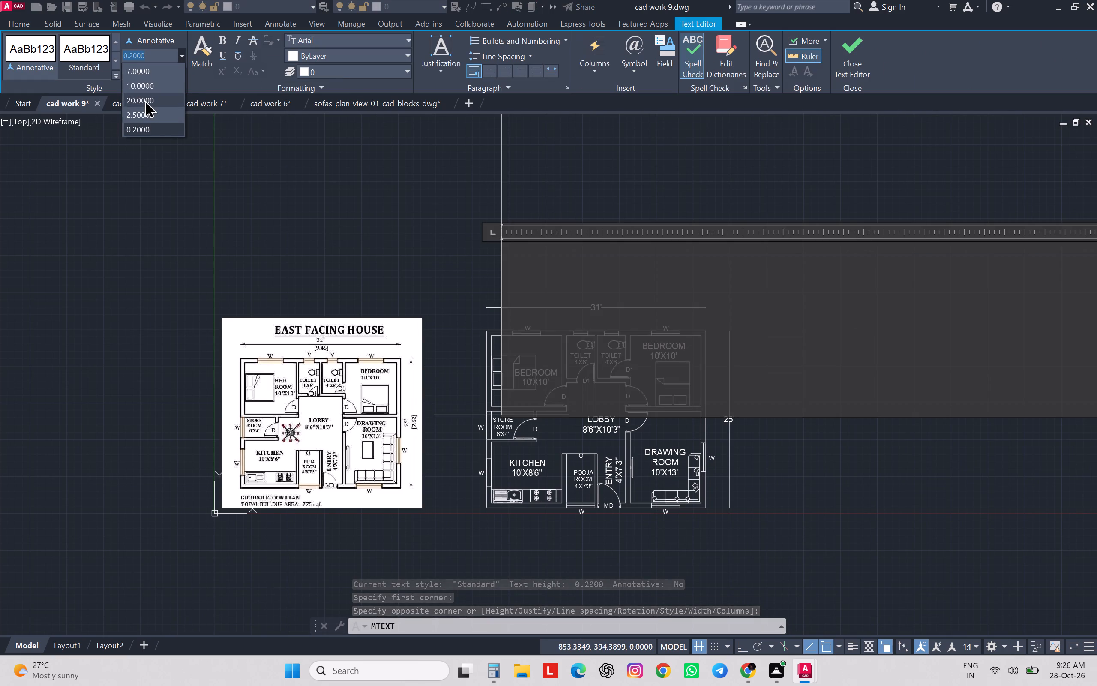
click(145, 100)
text(EAST)
text(FAC)
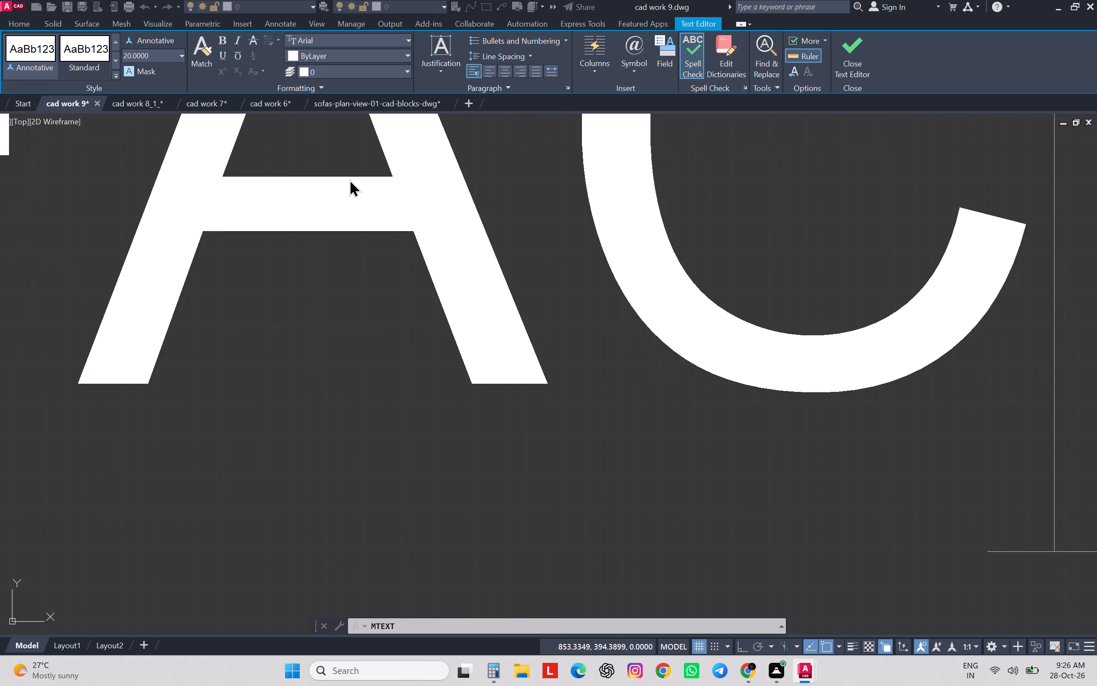
text(ING)
key(space)
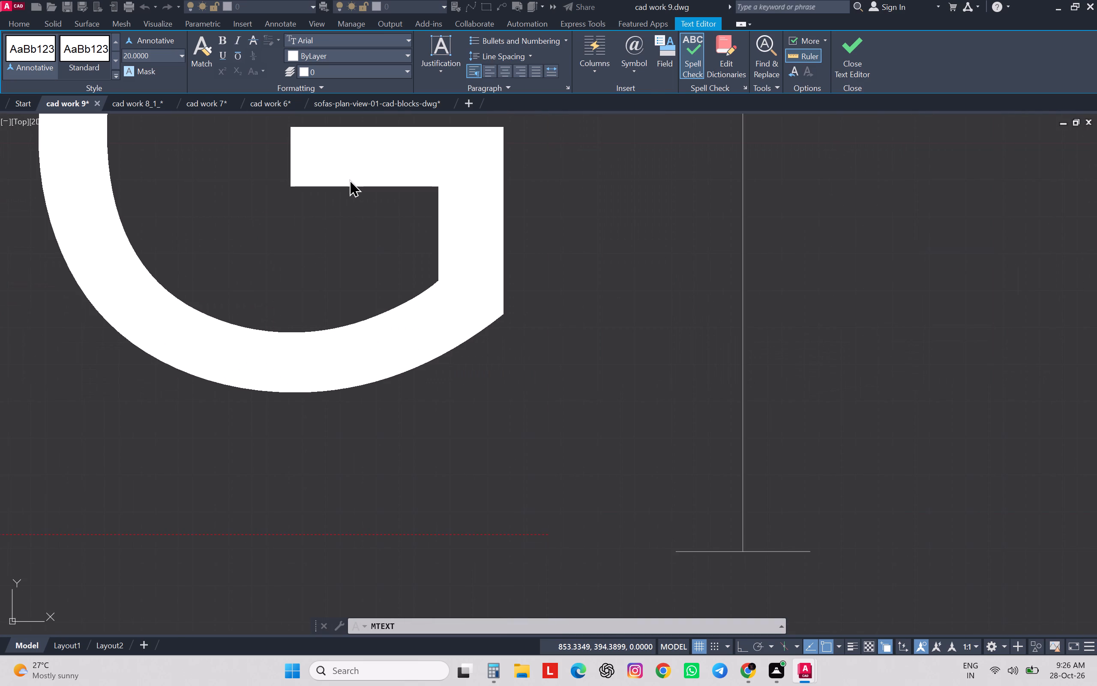
Insert a space between EAST and FACING in the title text and add the word HOUSE at its end.
scroll(357, 208, down, 1)
scroll(357, 208, up, 2)
scroll(357, 208, down, 1)
scroll(420, 297, down, 7)
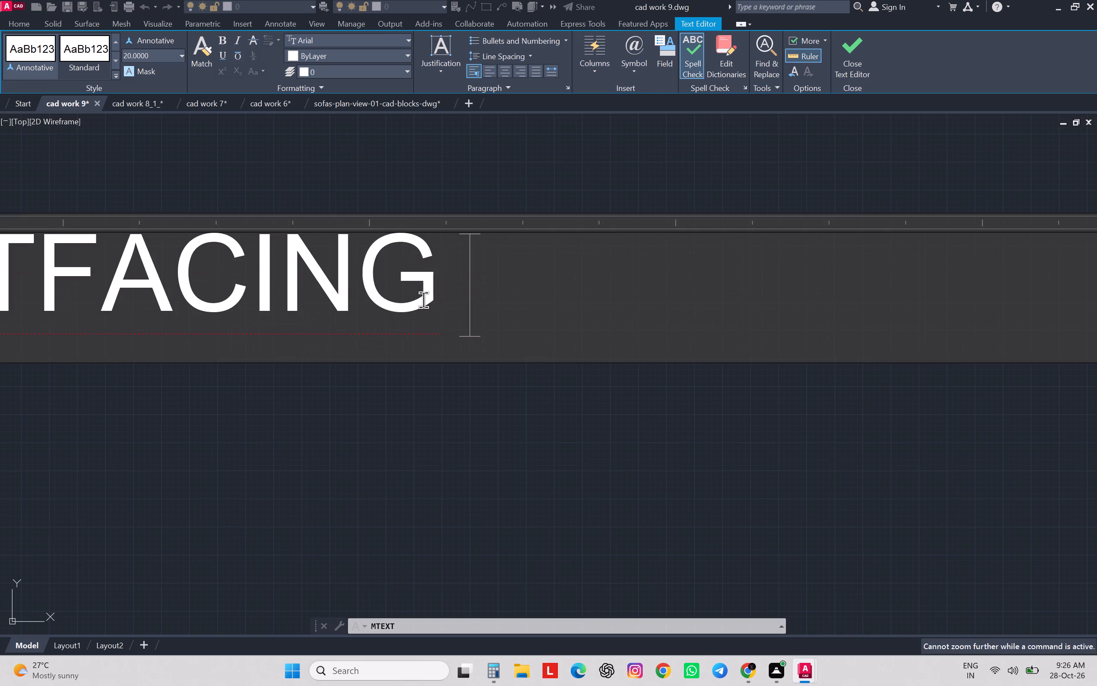
scroll(402, 319, down, 1)
middle_drag(402, 321, 803, 321)
scroll(803, 321, up, 1)
scroll(803, 321, down, 3)
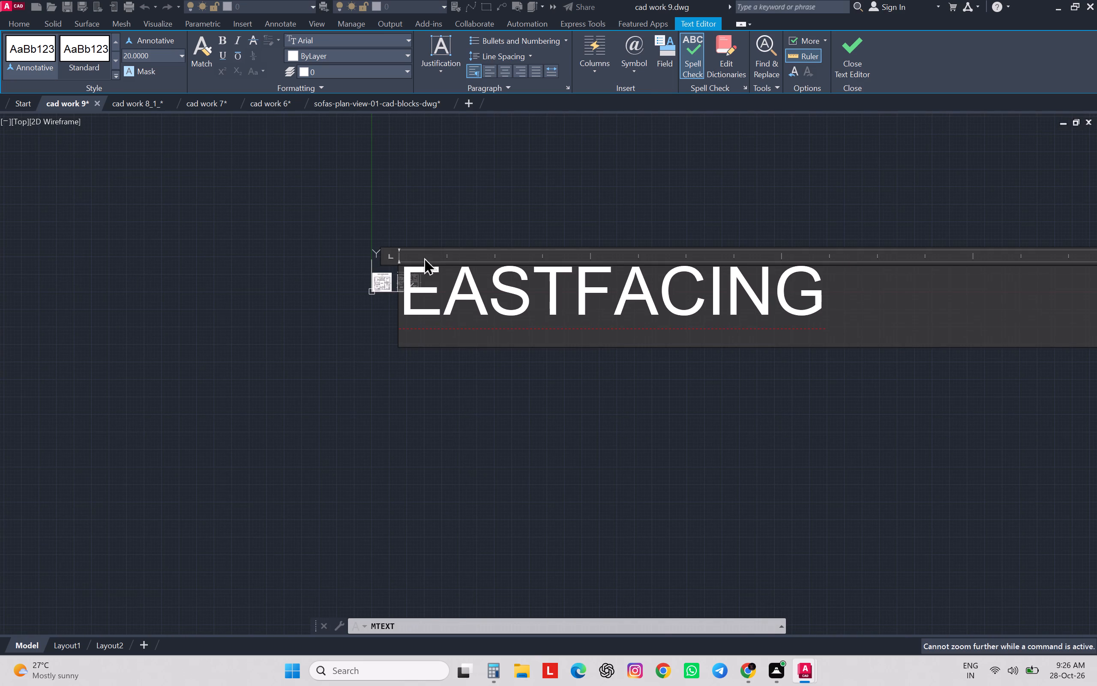
scroll(387, 265, up, 4)
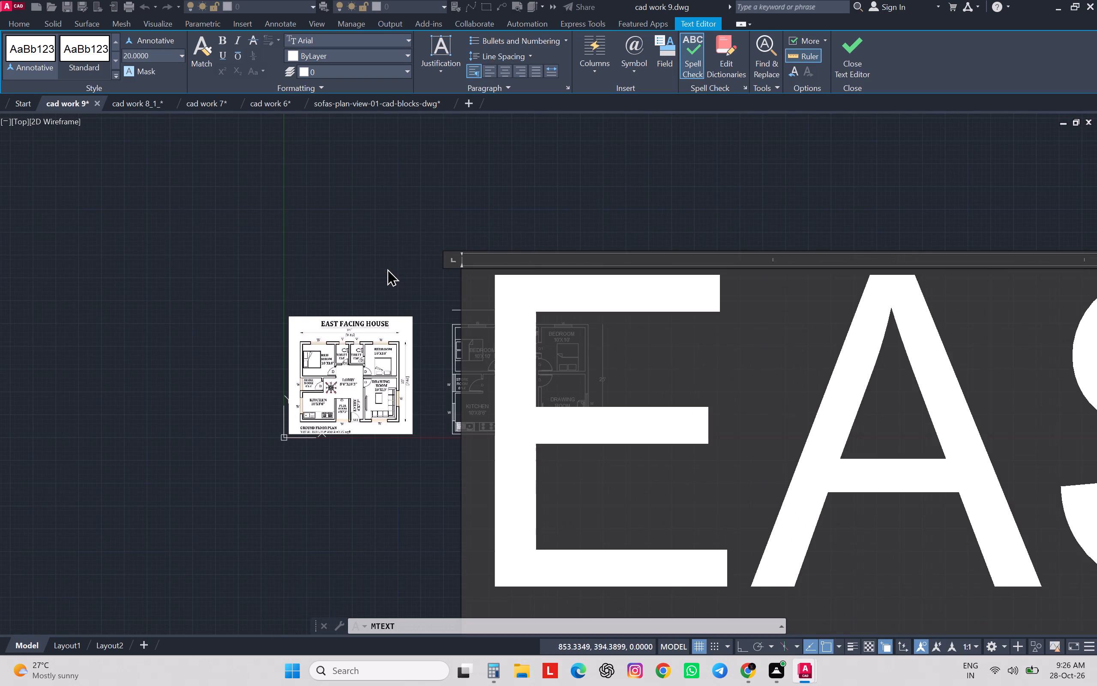
scroll(387, 268, down, 4)
click(573, 304)
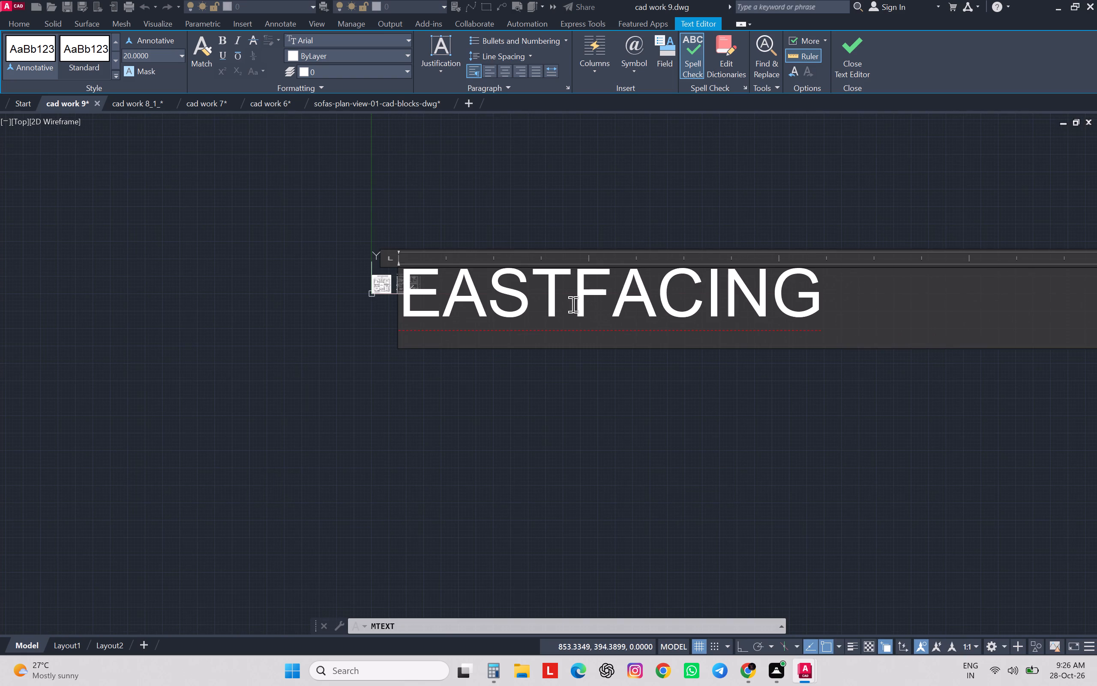
key(space)
click(845, 305)
key(space)
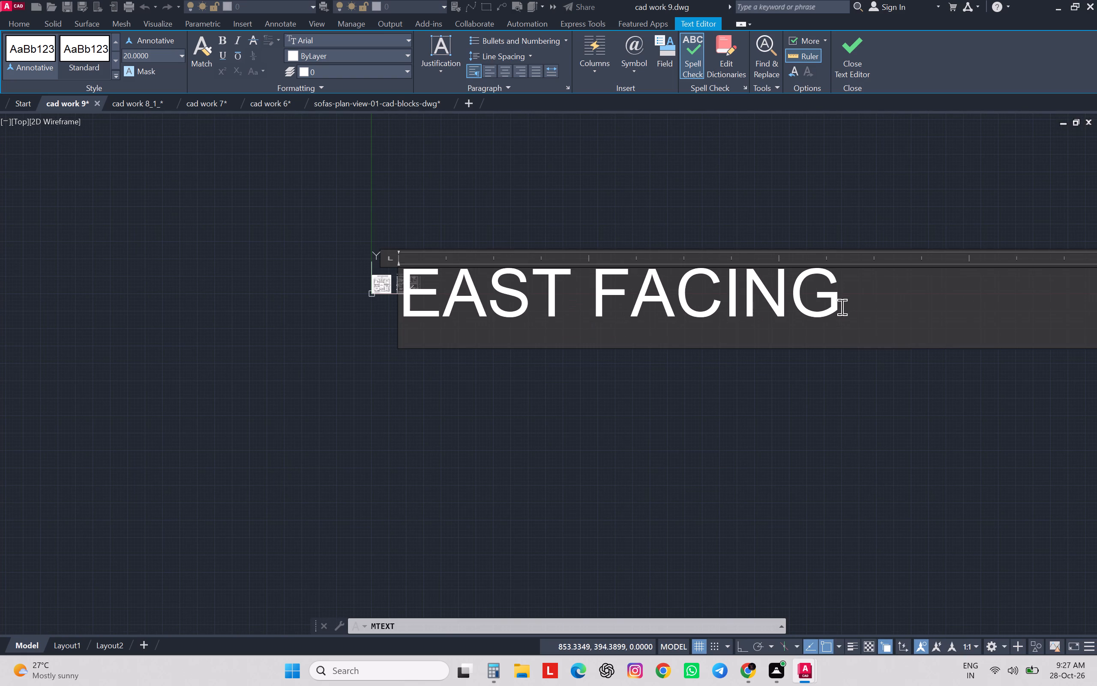
text(HOUSE)
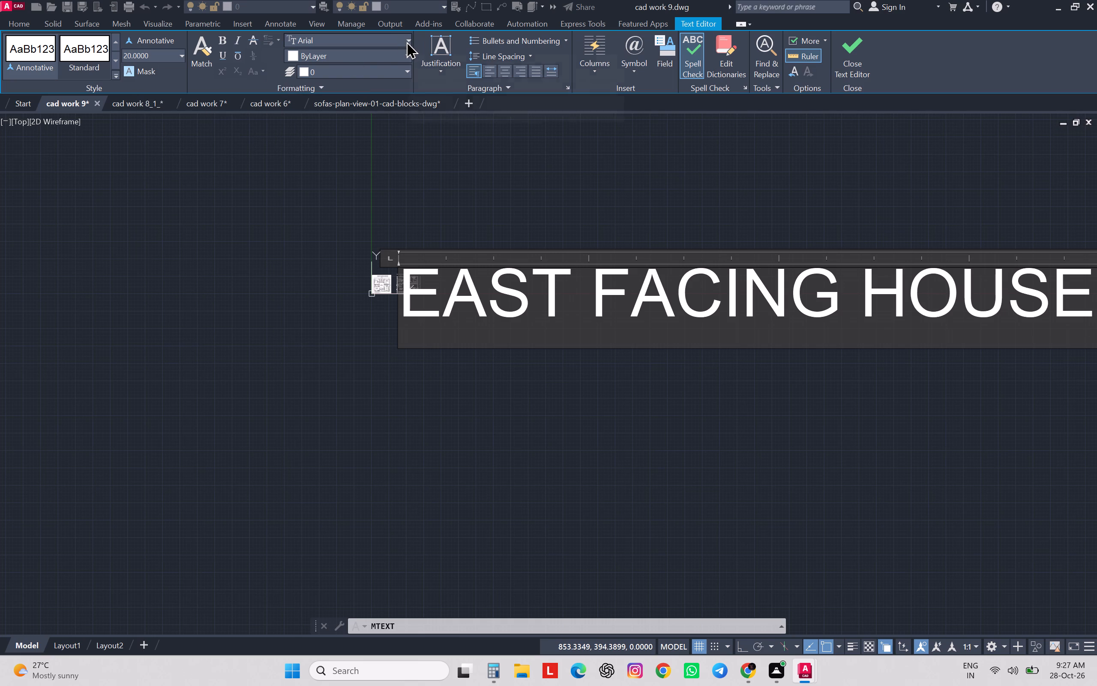
Underline the whole EAST FACING HOUSE title and finish editing the text.
click(222, 56)
drag(403, 299, 1082, 303)
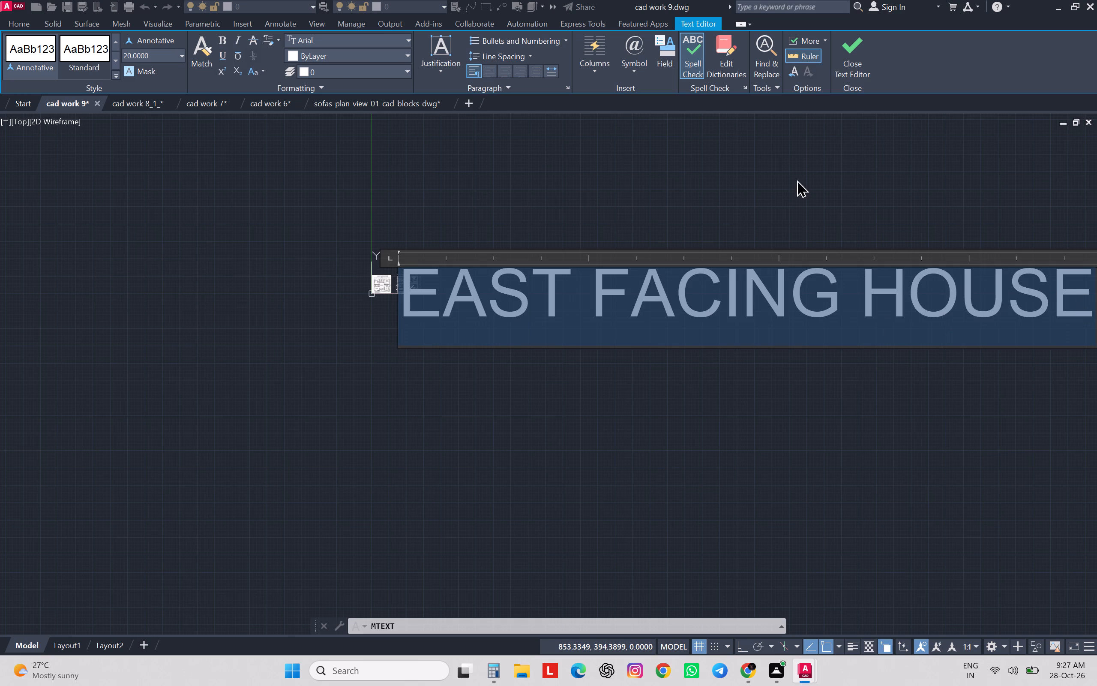
click(224, 51)
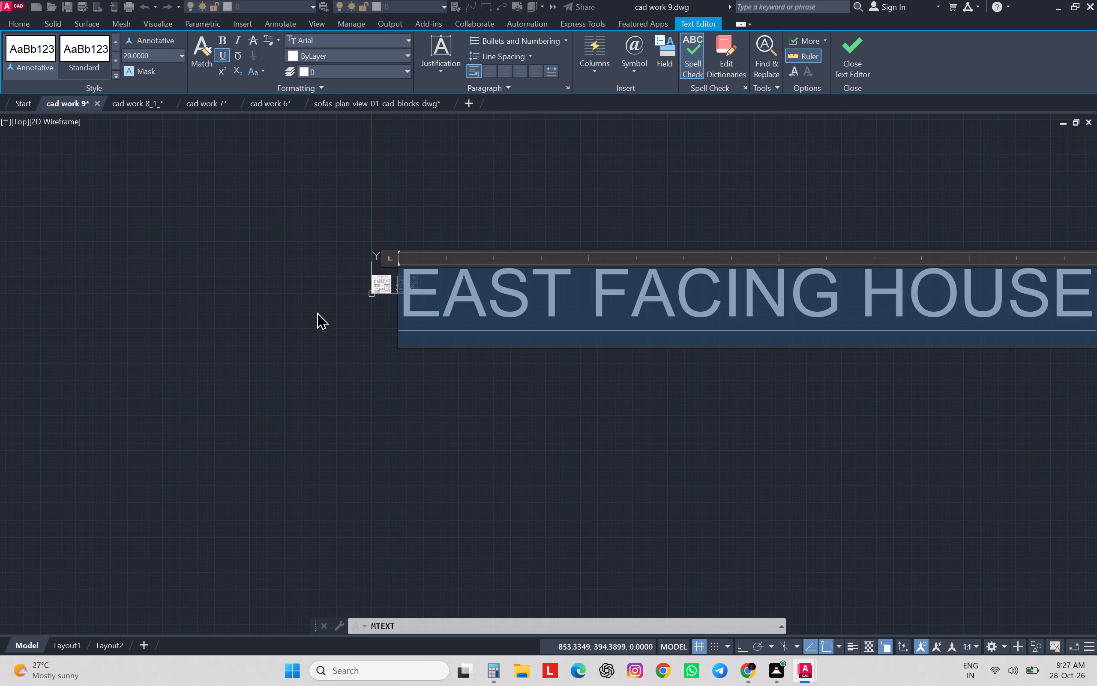
key(space)
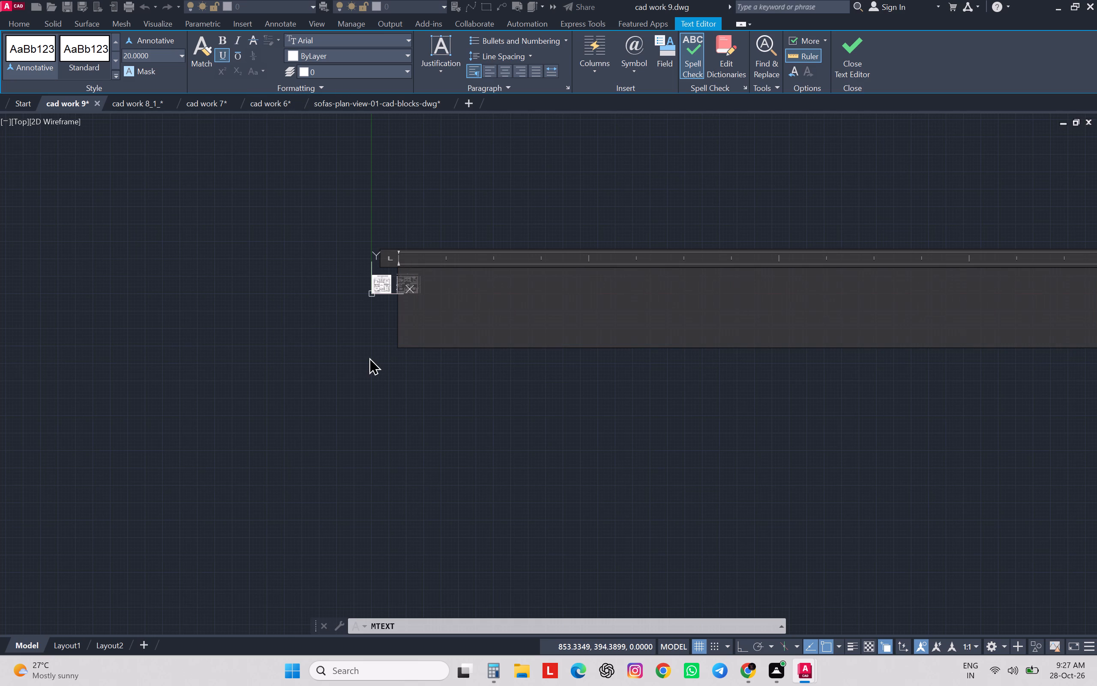
key(ctrl+z)
click(438, 387)
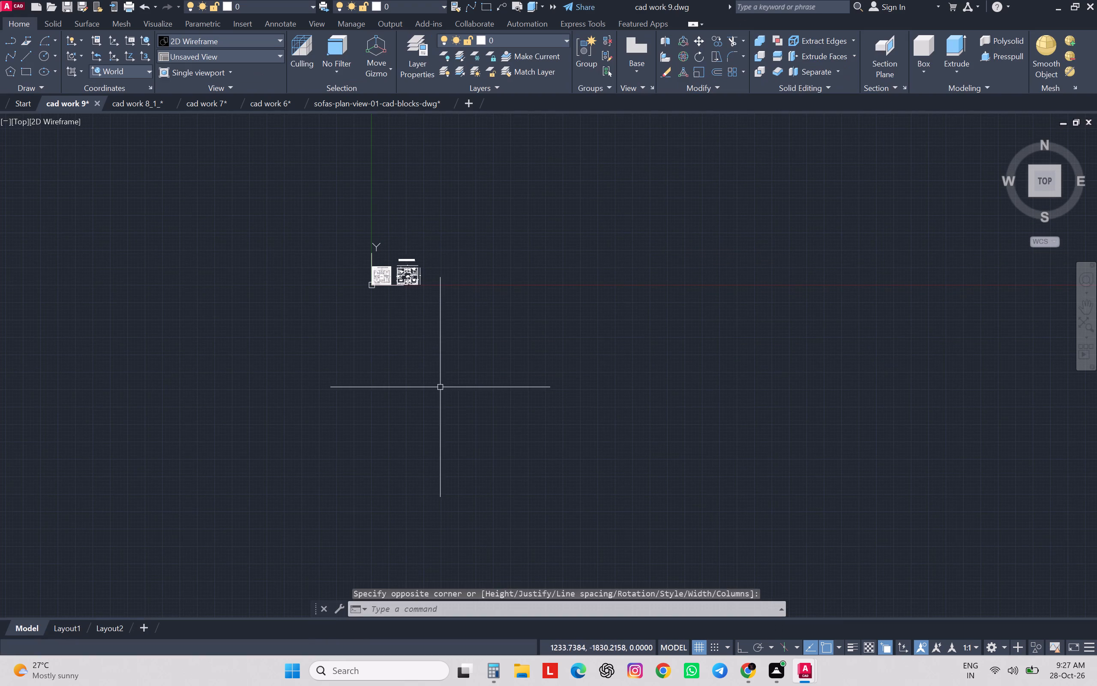
Move the EAST FACING HOUSE title straight down so it sits just above the plan's 31' dimension.
scroll(421, 265, up, 4)
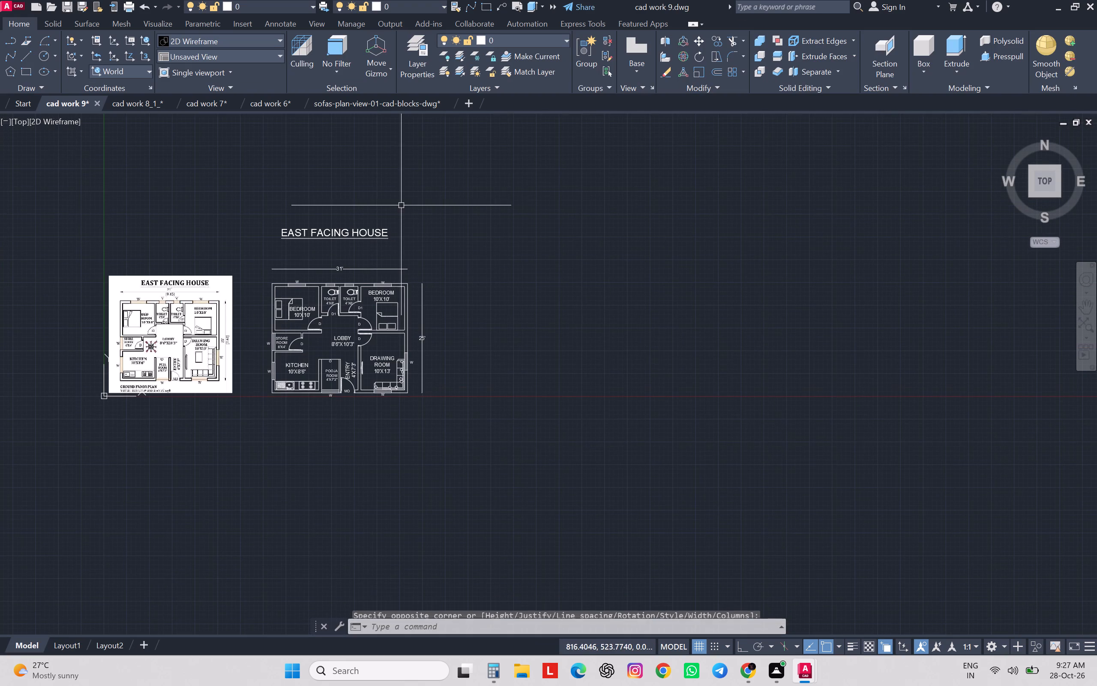
click(384, 225)
click(362, 243)
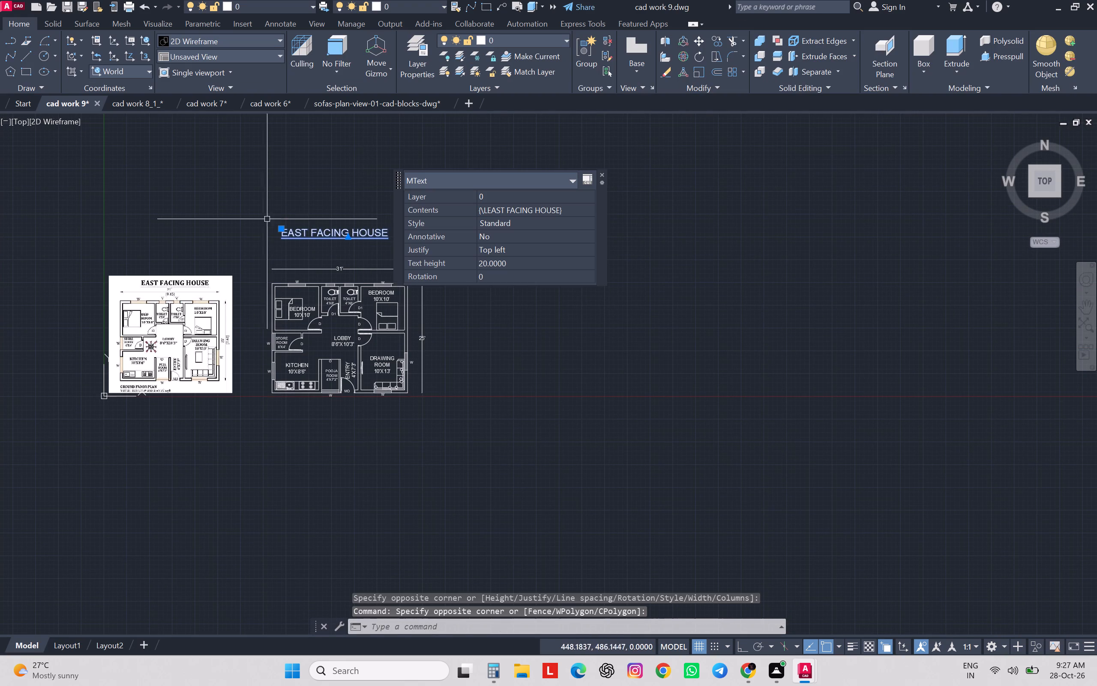
click(282, 229)
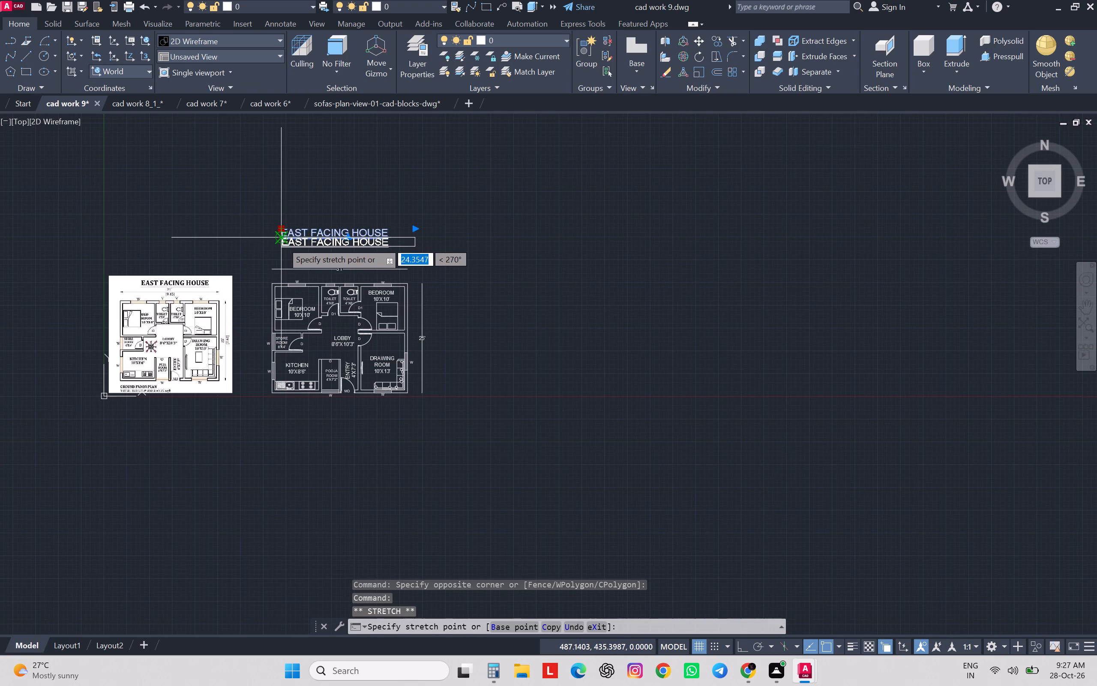
click(283, 247)
key(Escape)
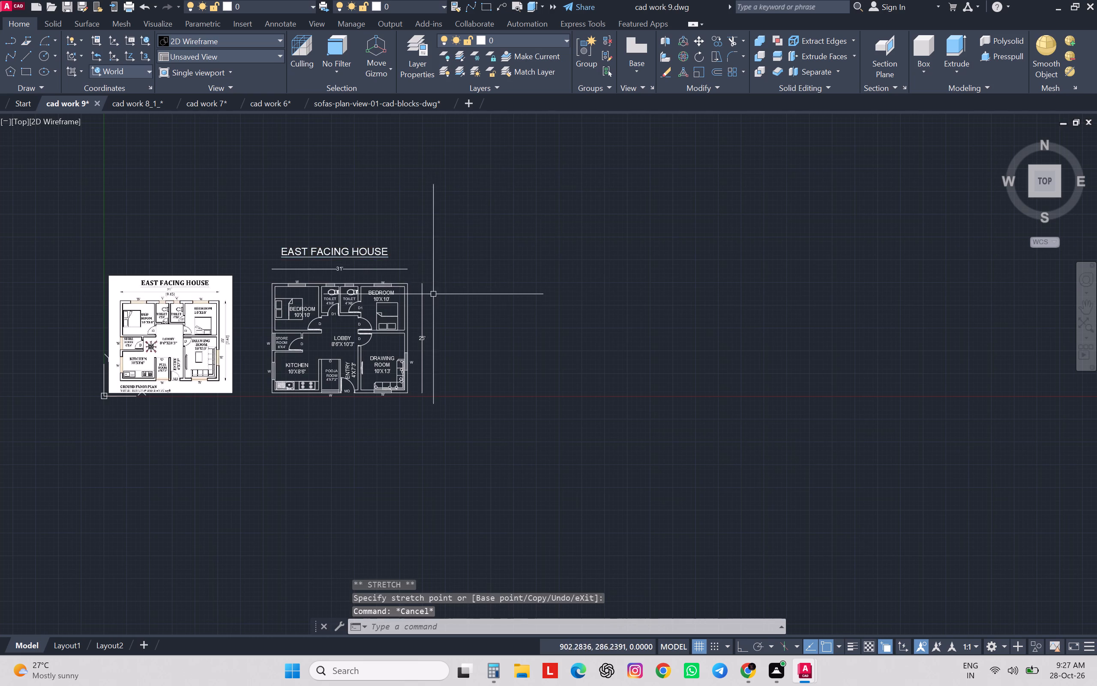
Add multiline text of height 10 reading GROUND FLOOR PLAN below the kitchen's lower outer wall.
scroll(449, 309, down, 1)
scroll(418, 356, up, 1)
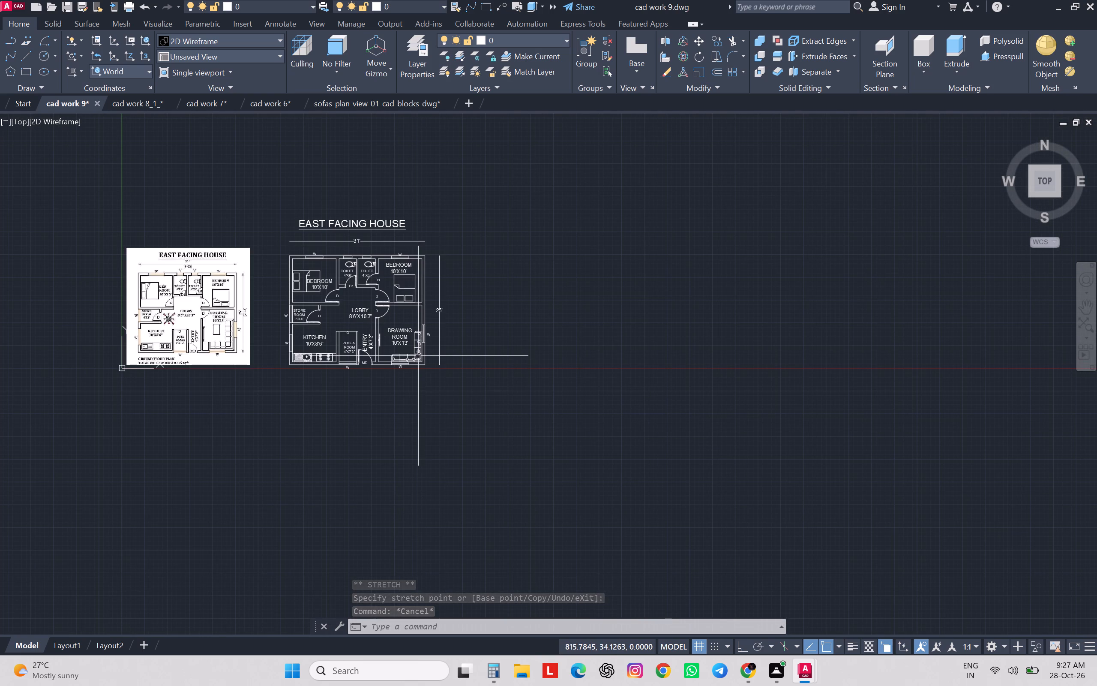
scroll(228, 398, up, 1)
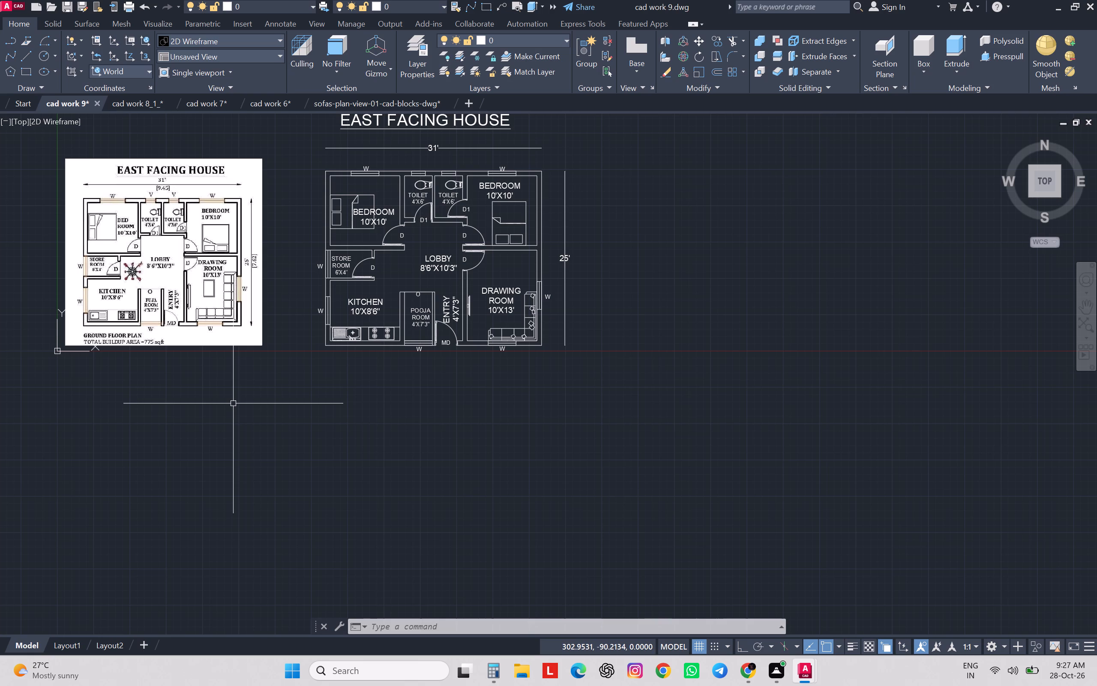
scroll(362, 346, up, 1)
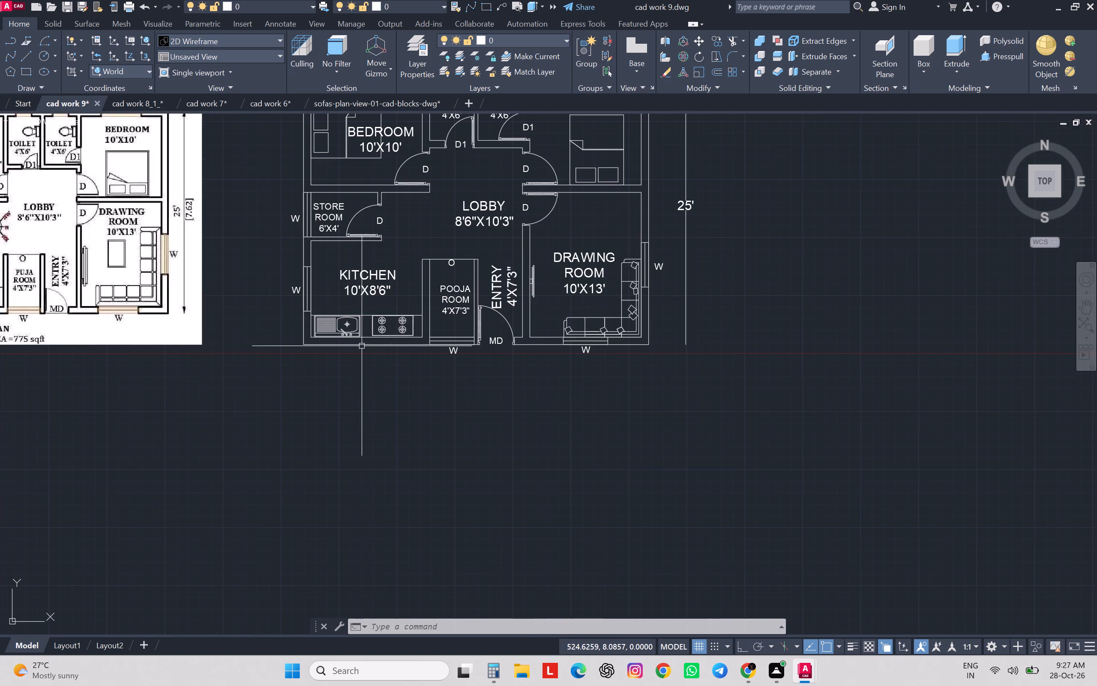
middle_drag(362, 346, 495, 379)
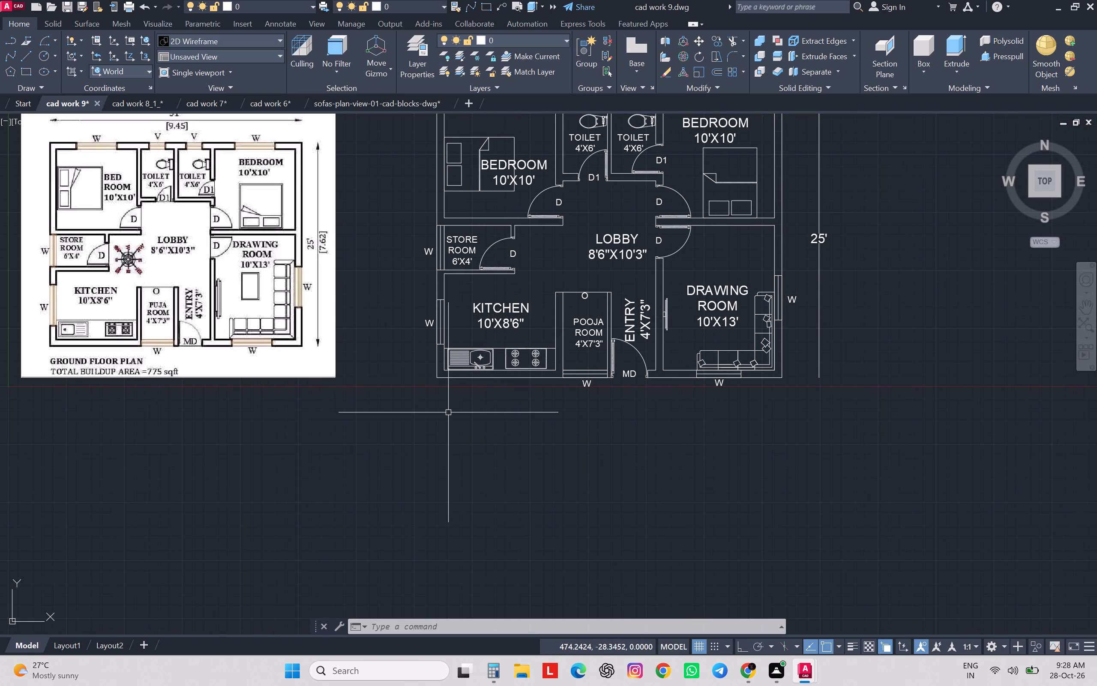
key(t)
key(space)
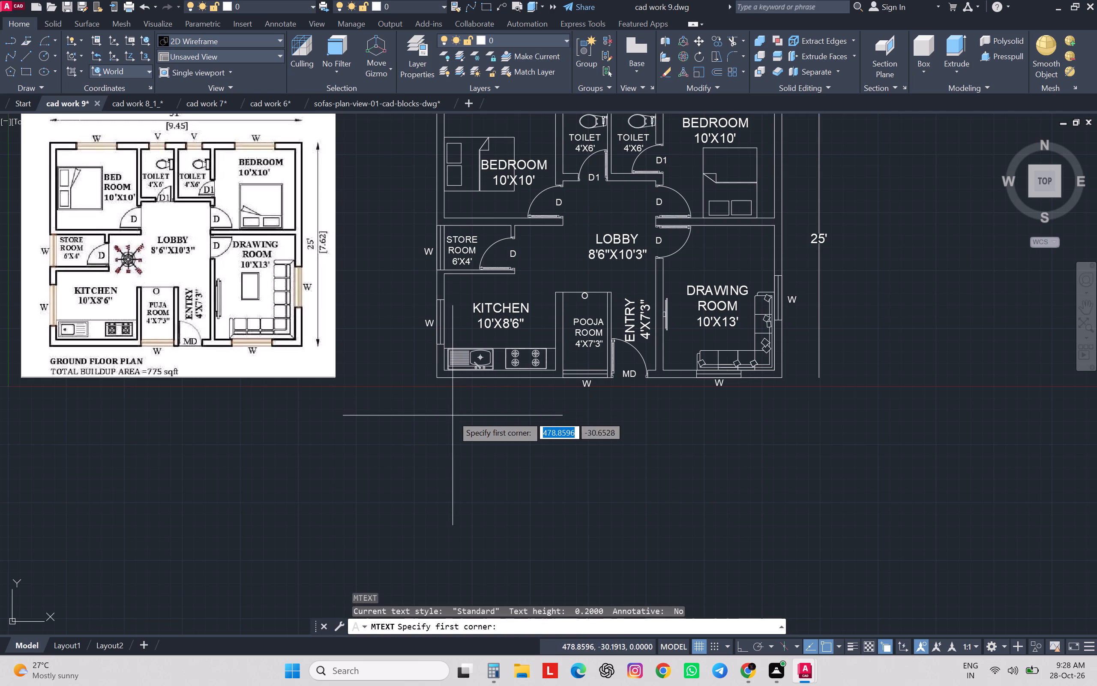
click(446, 421)
click(688, 460)
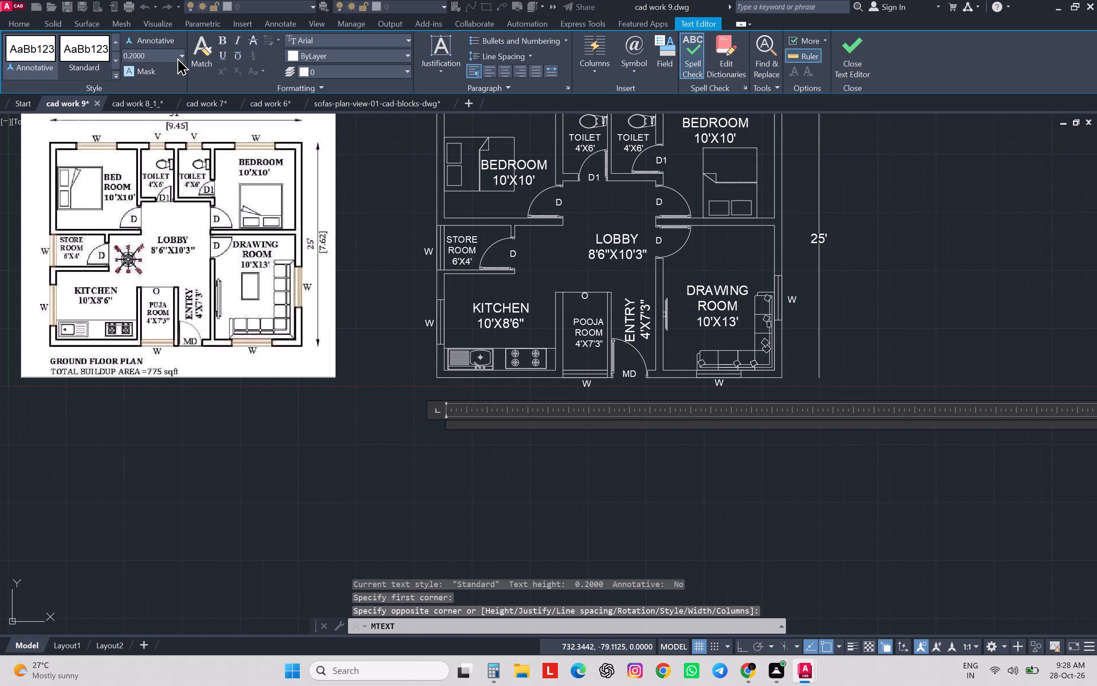
click(177, 57)
click(181, 57)
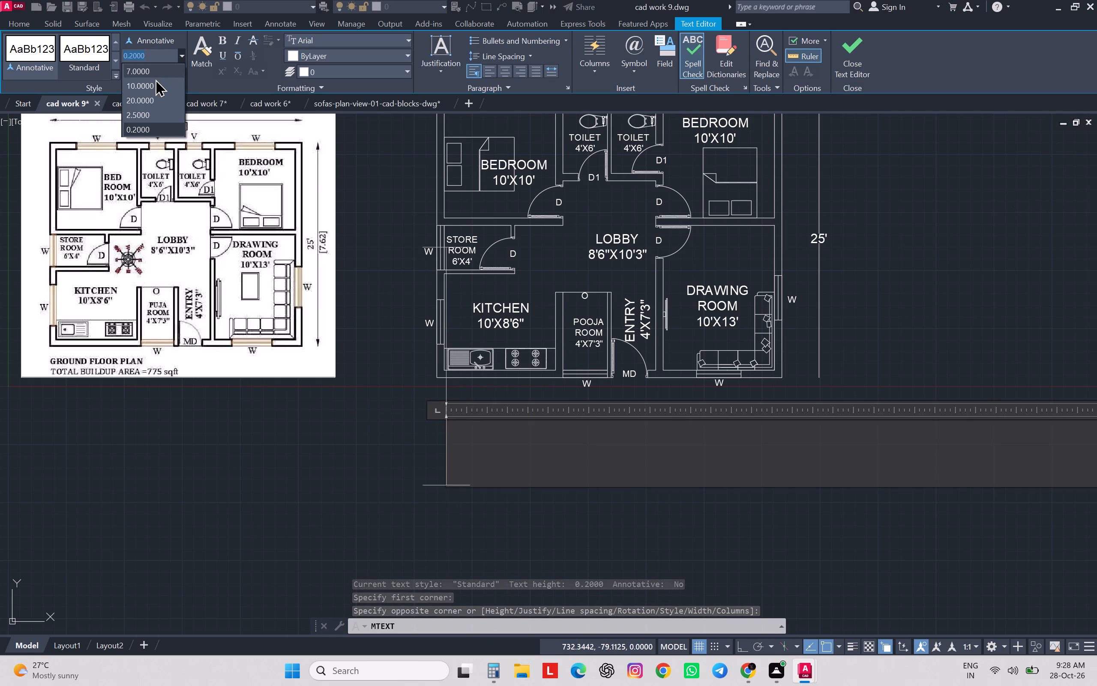
click(150, 88)
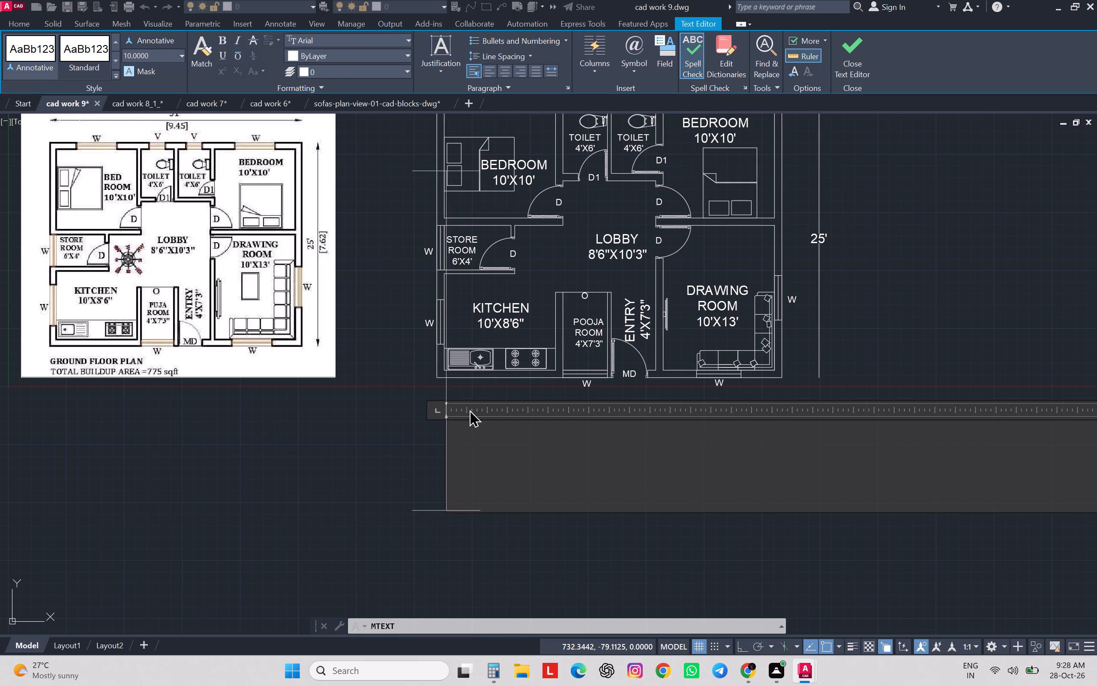
text(GROUND FLOOR PLAN)
scroll(471, 418, down, 3)
scroll(430, 455, down, 1)
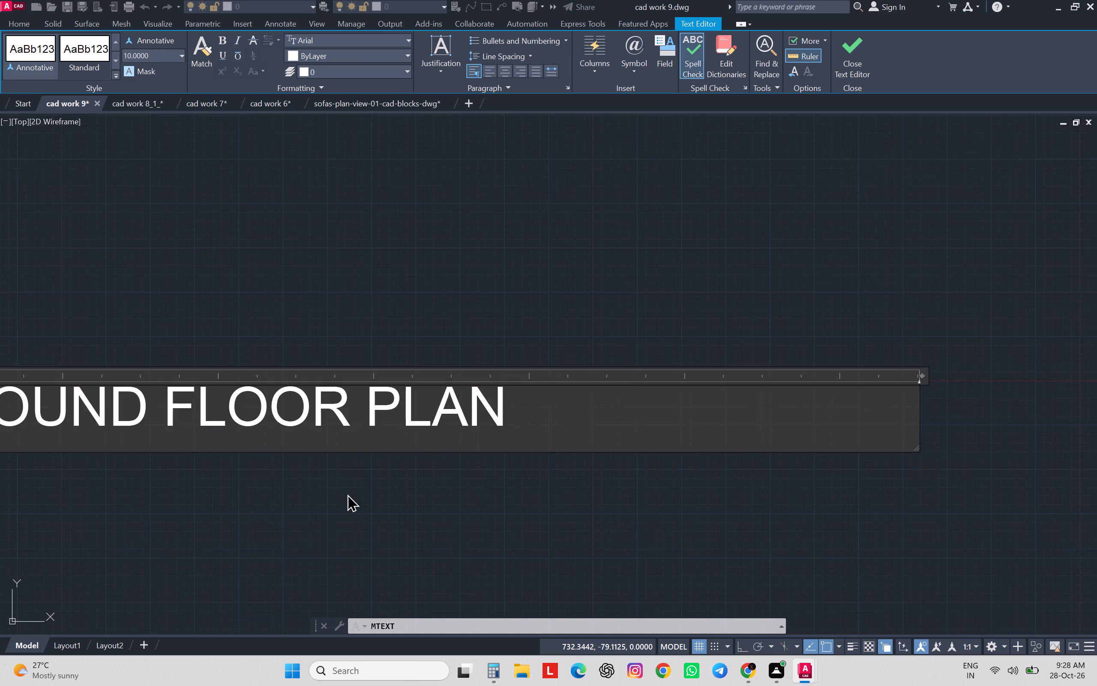
click(295, 505)
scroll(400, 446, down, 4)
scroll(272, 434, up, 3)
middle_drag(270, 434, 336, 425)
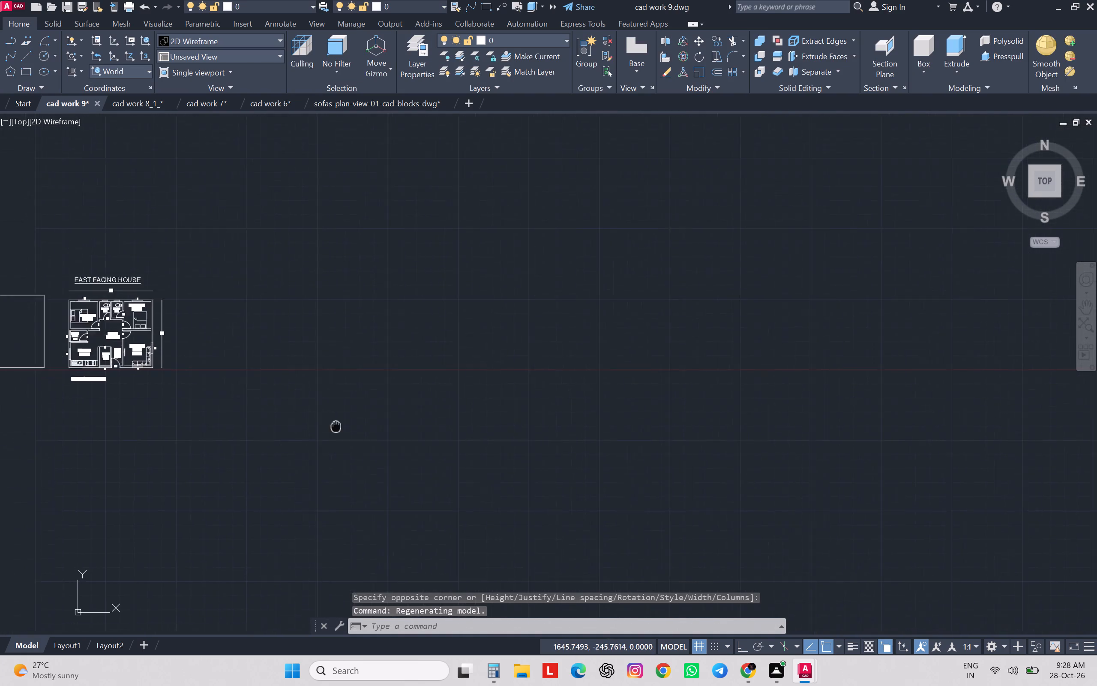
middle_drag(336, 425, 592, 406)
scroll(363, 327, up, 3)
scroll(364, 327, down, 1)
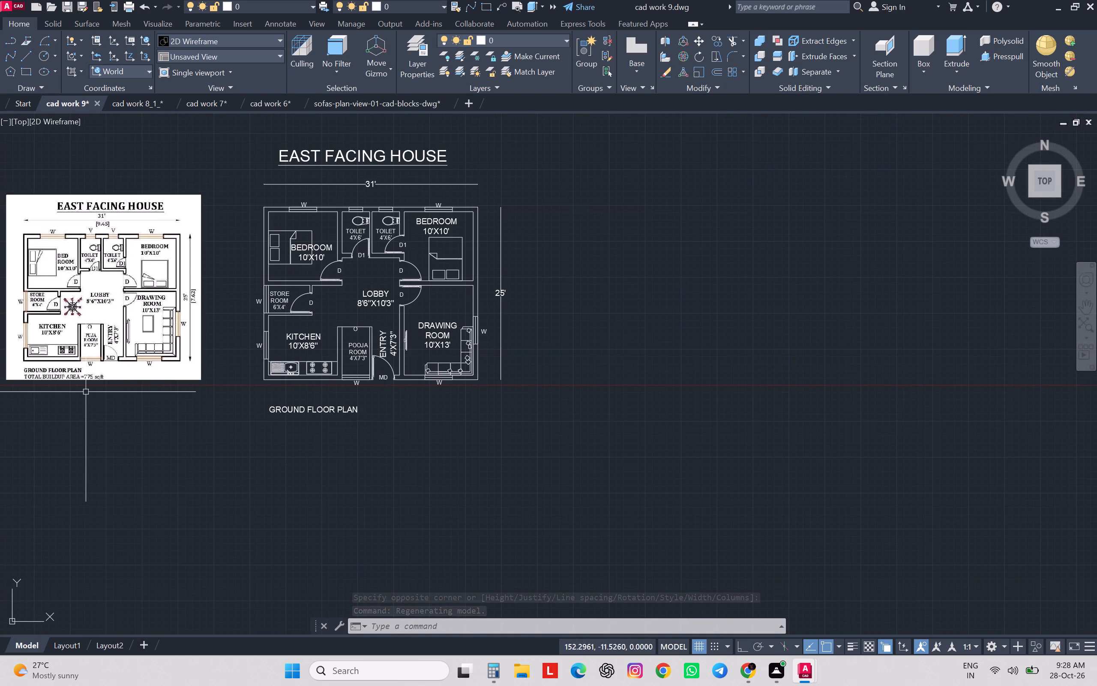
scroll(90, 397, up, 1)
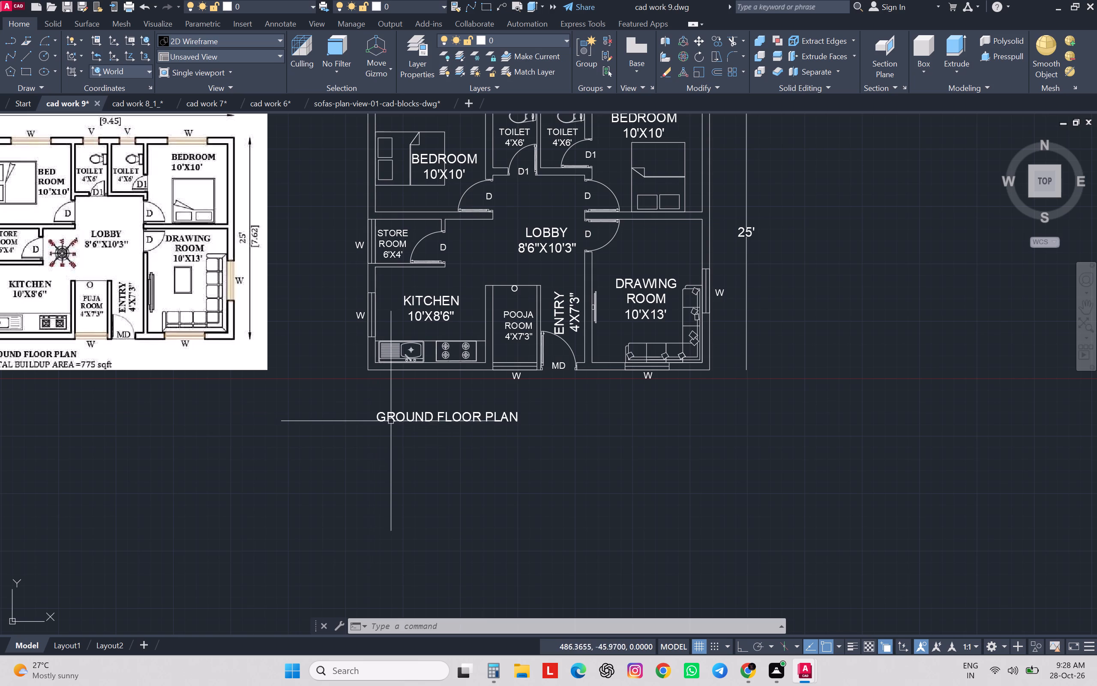
Make the whole GROUND FLOOR PLAN caption below the plan bold and finish editing the text.
double_click(392, 420)
drag(523, 421, 401, 438)
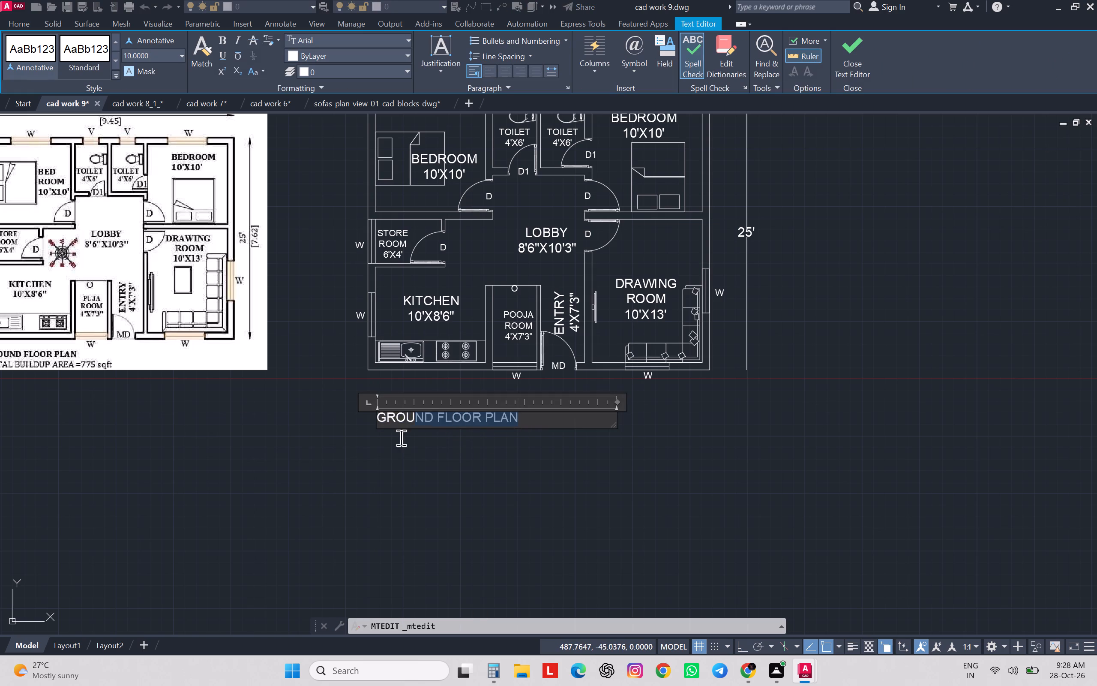
drag(401, 438, 363, 436)
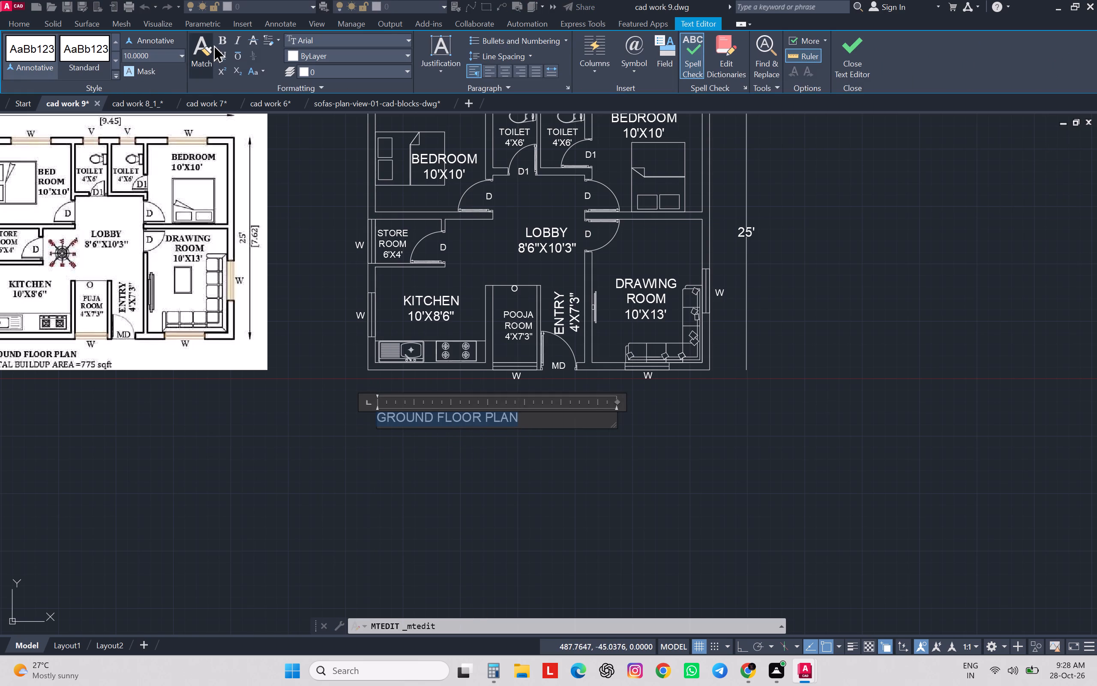
click(219, 41)
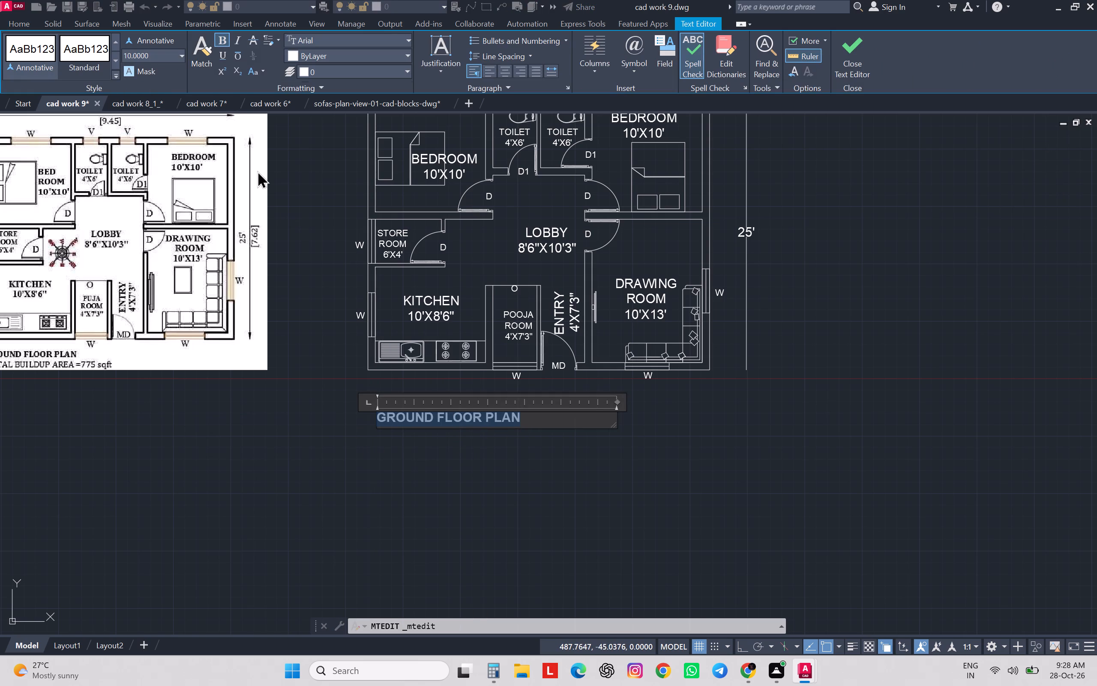
click(297, 392)
Make the whole EAST FACING HOUSE title bold and finish editing the text.
scroll(305, 401, down, 2)
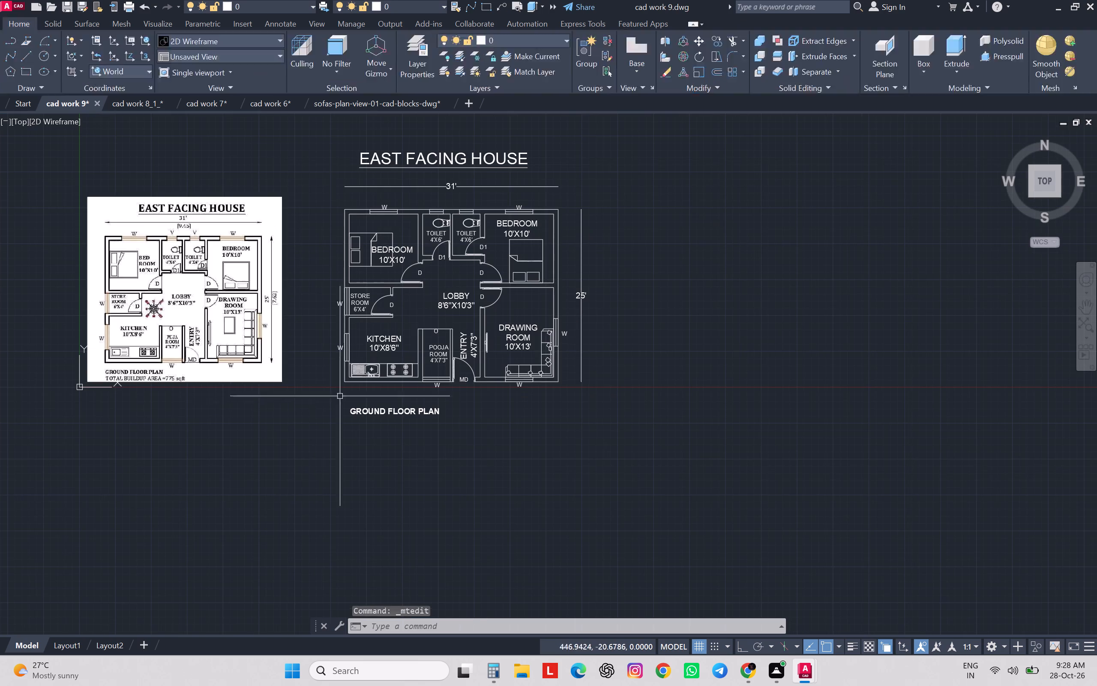
double_click(506, 160)
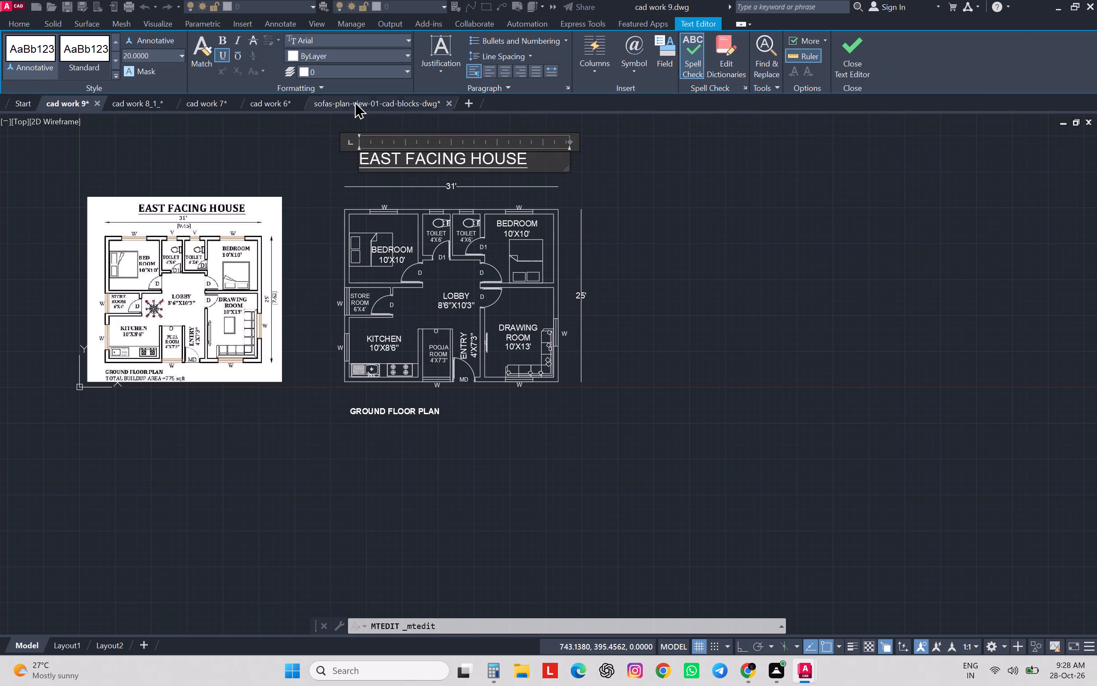
drag(531, 158, 330, 159)
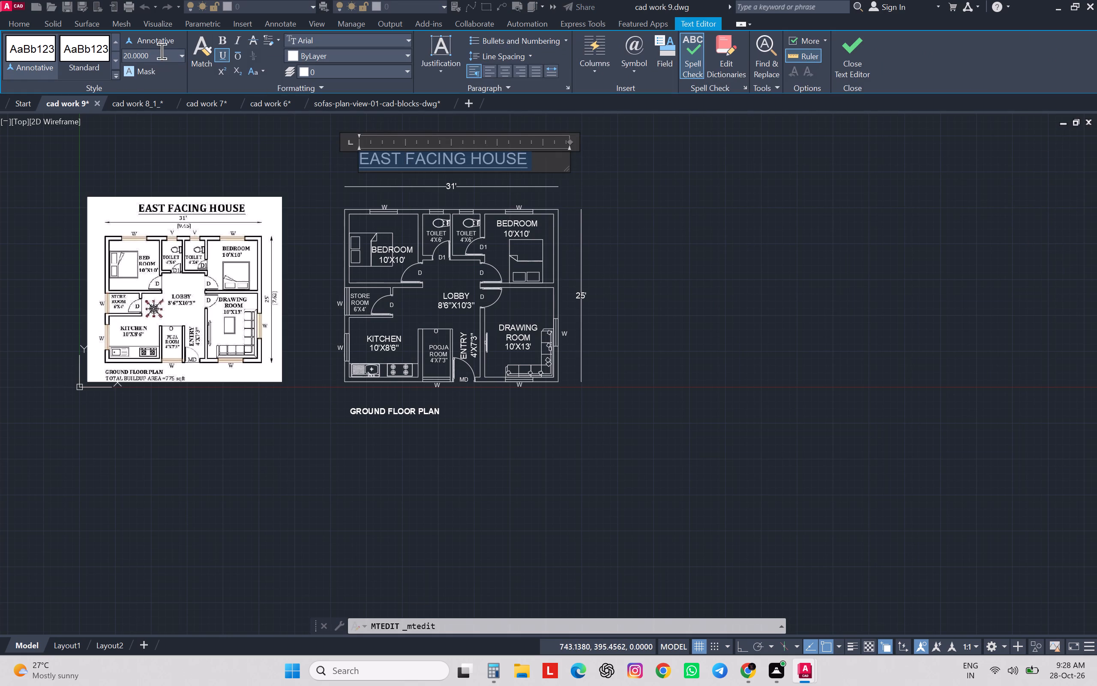
click(224, 41)
click(345, 494)
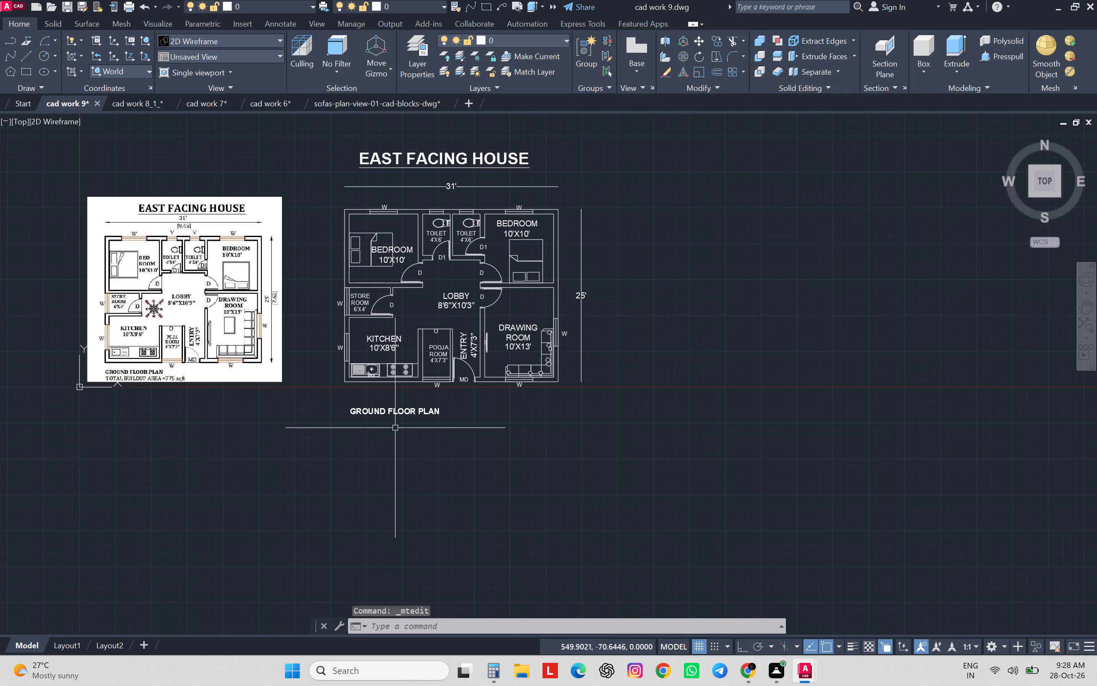
Start multiline text of height 10 directly below the GROUND FLOOR PLAN caption, reading TOTAL BUILD UP AREA-.
scroll(397, 424, up, 2)
text(T)
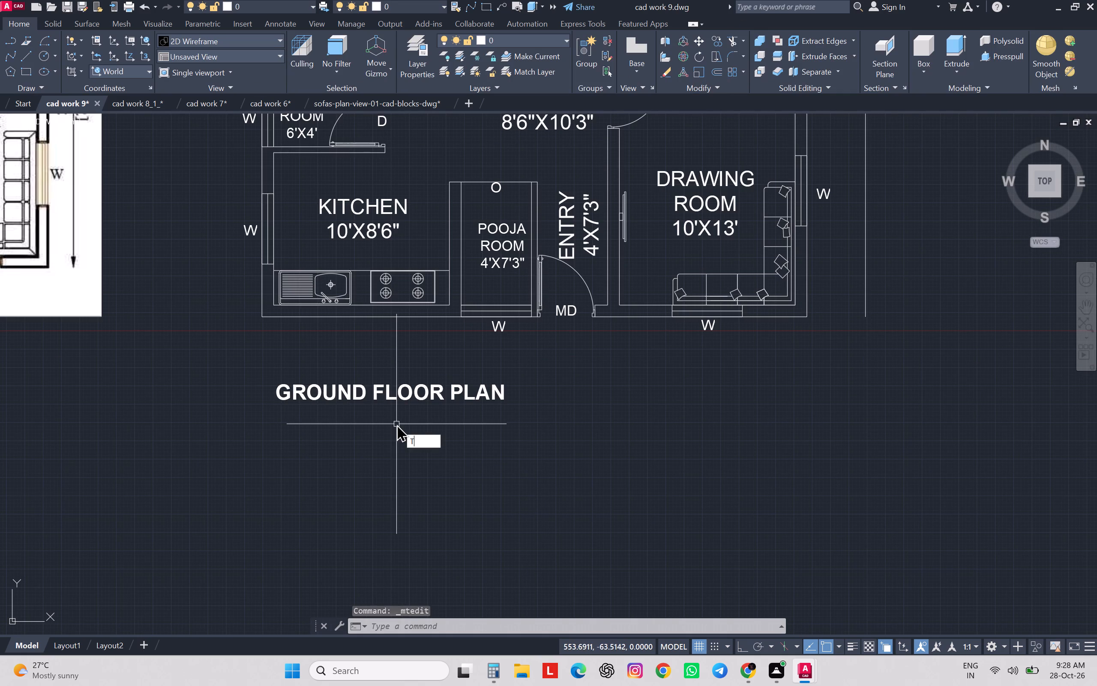
key(space)
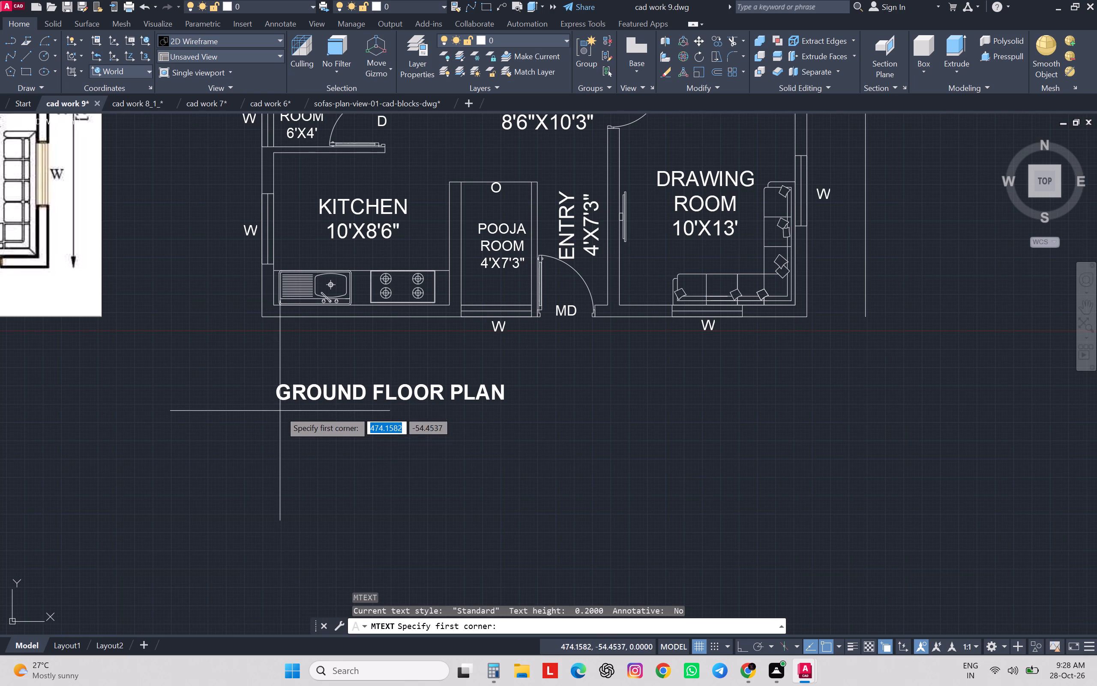
click(280, 411)
click(533, 455)
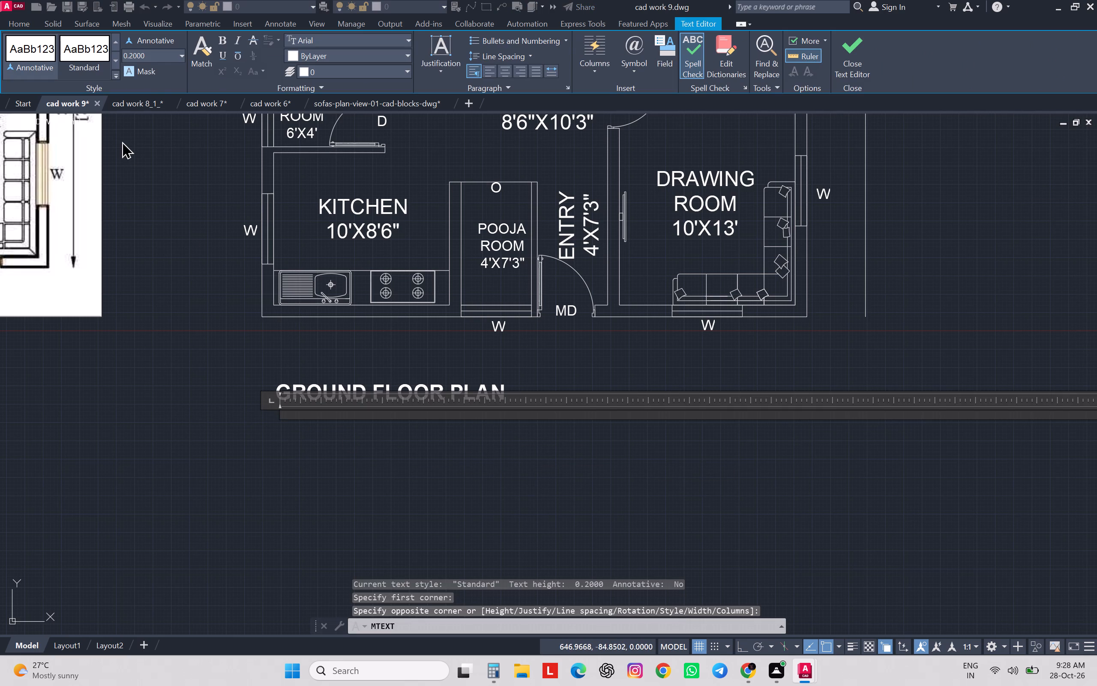
click(181, 61)
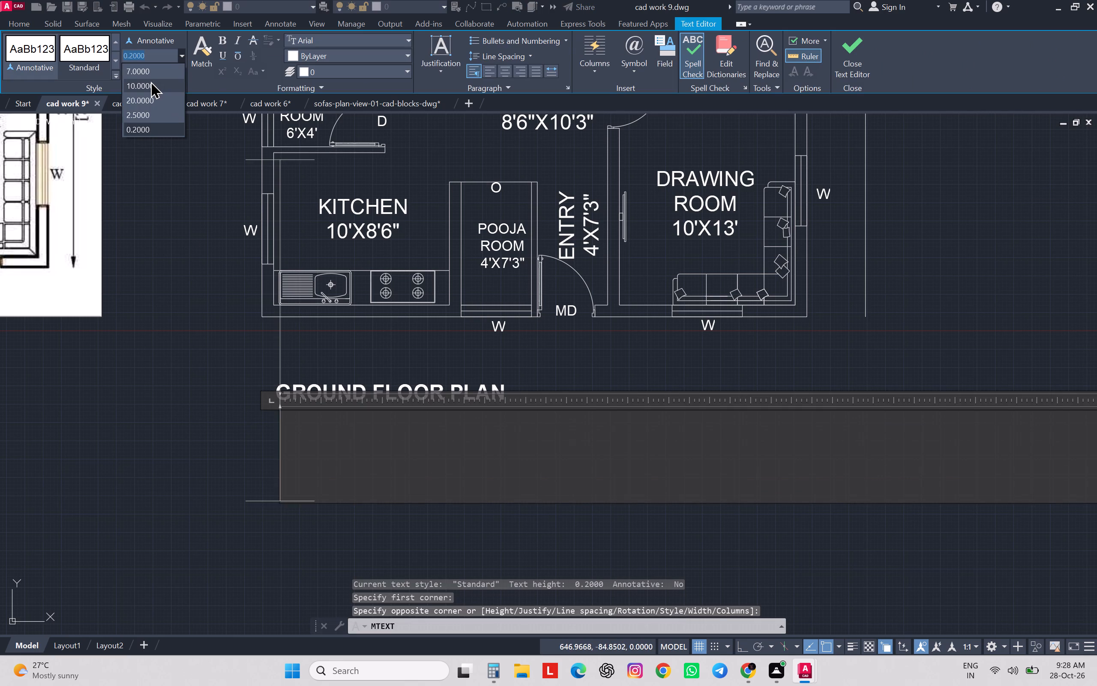
click(150, 82)
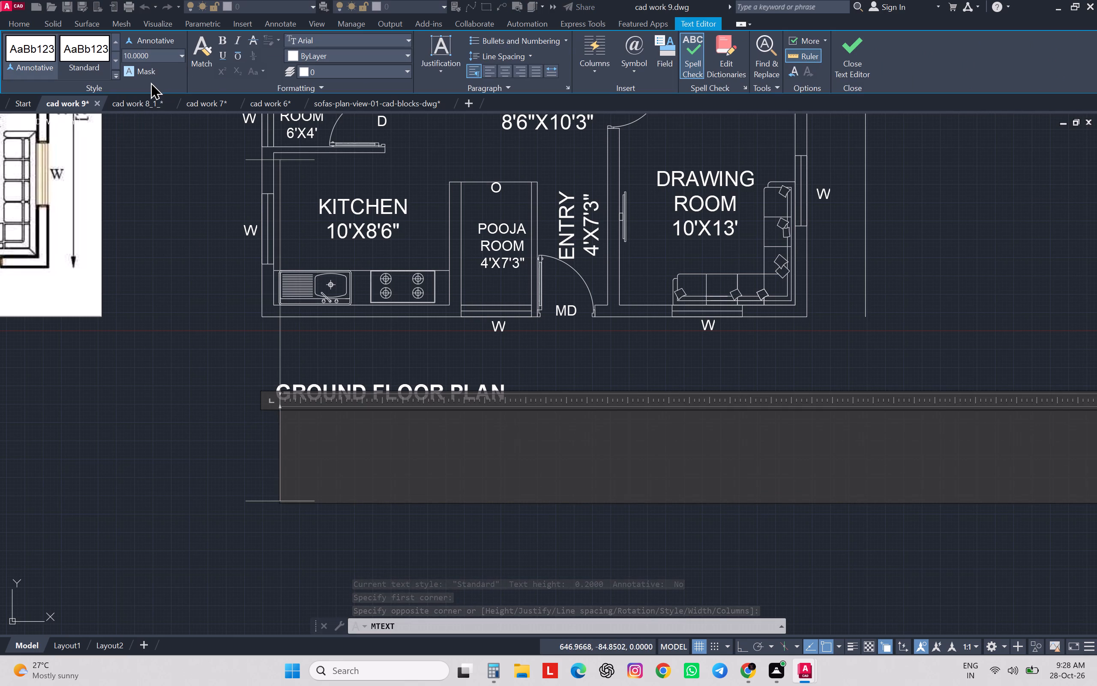
text(TOTAL)
scroll(150, 82, down, 3)
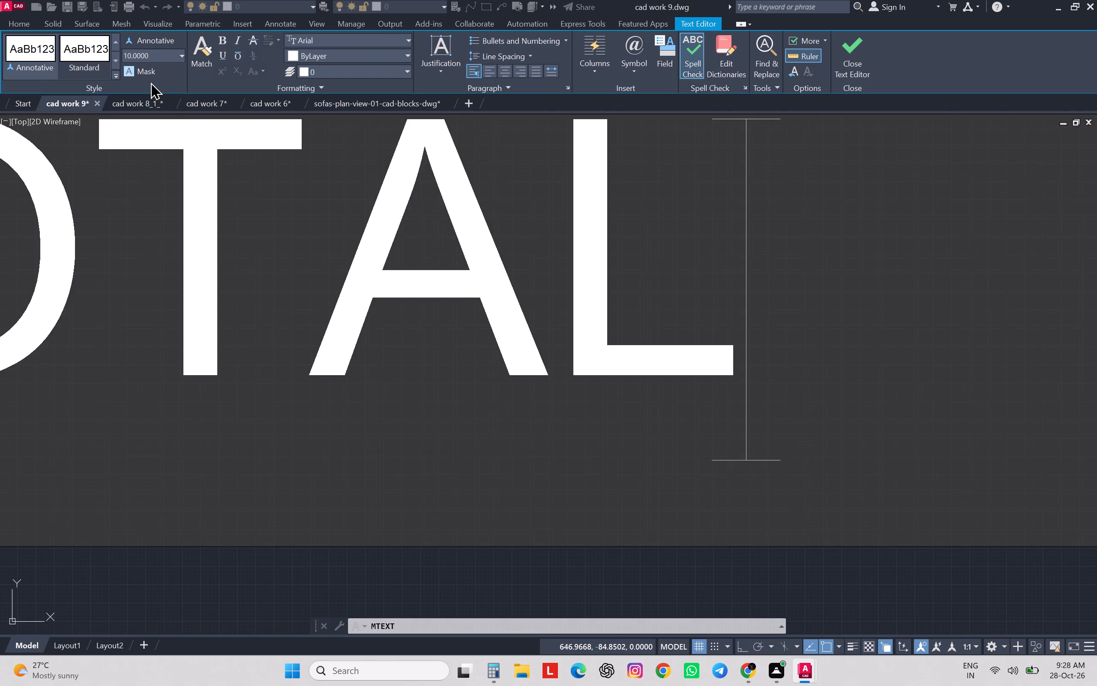
scroll(150, 82, down, 6)
scroll(312, 358, down, 4)
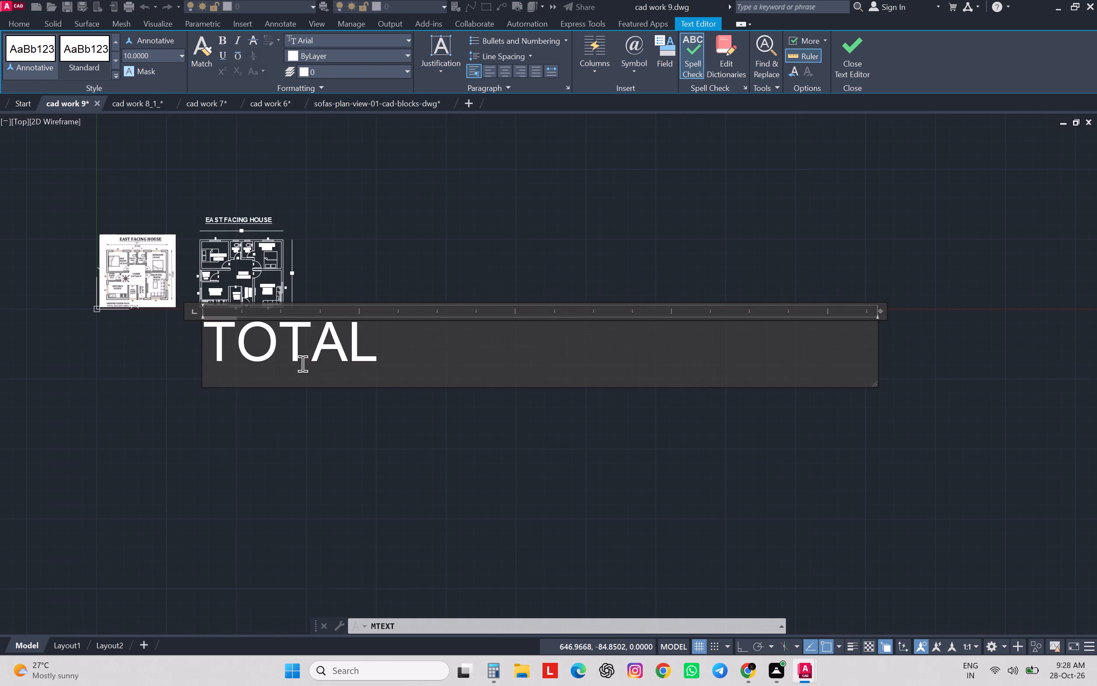
scroll(140, 292, up, 3)
scroll(64, 325, down, 1)
scroll(69, 338, up, 2)
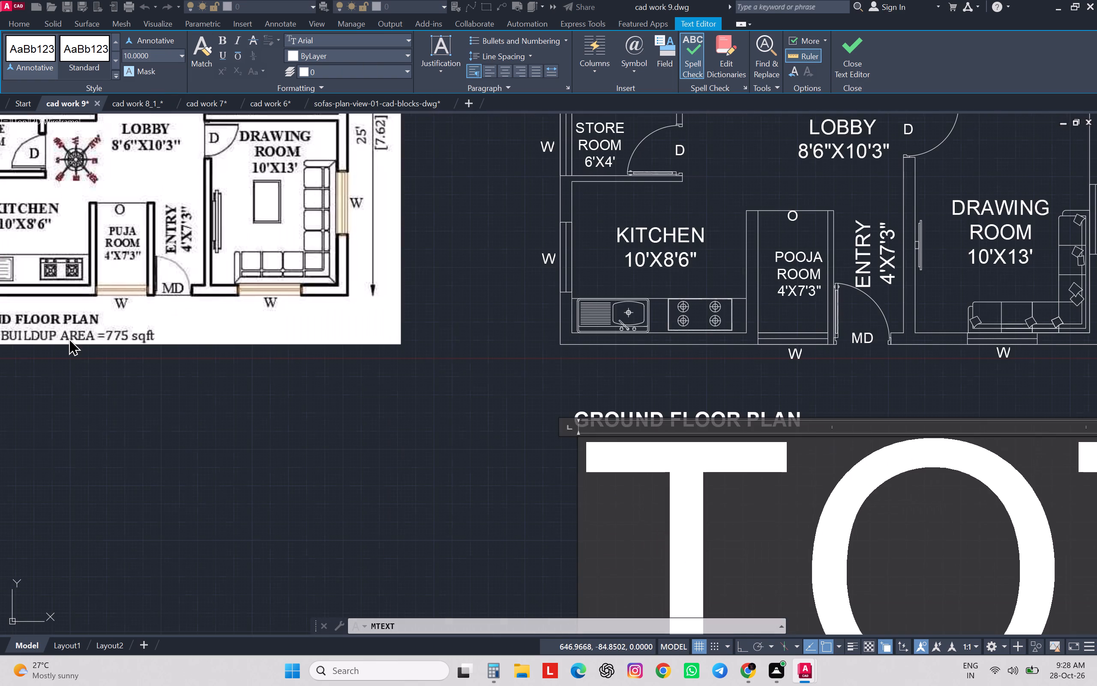
scroll(78, 298, down, 3)
key(space)
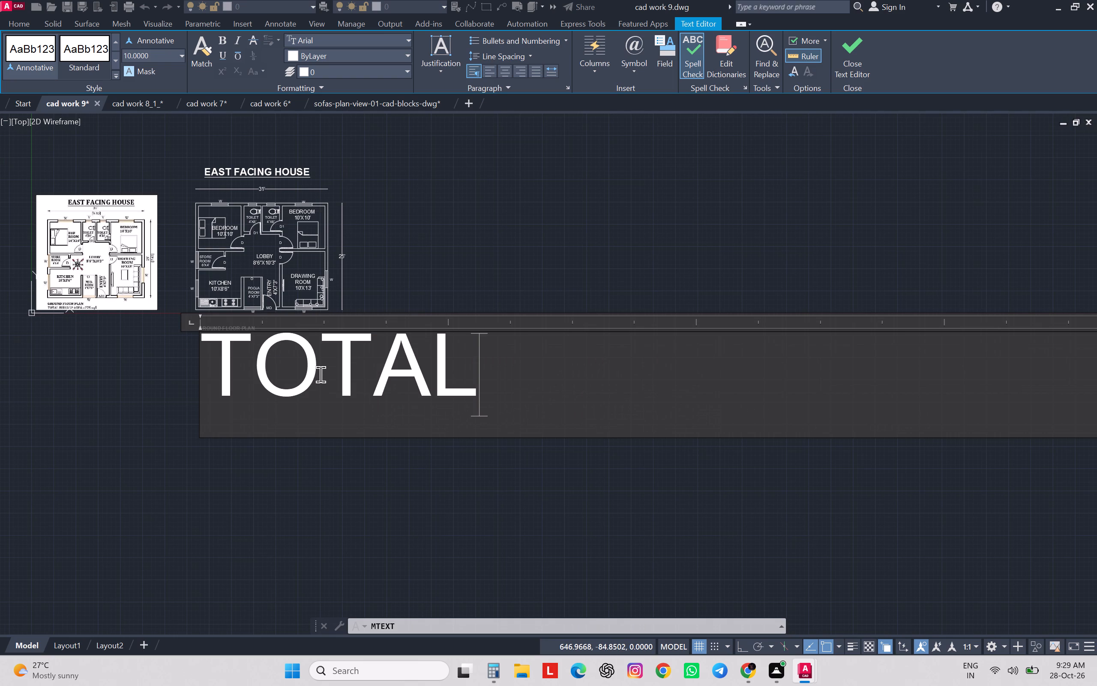
text(BUILD UP AE)
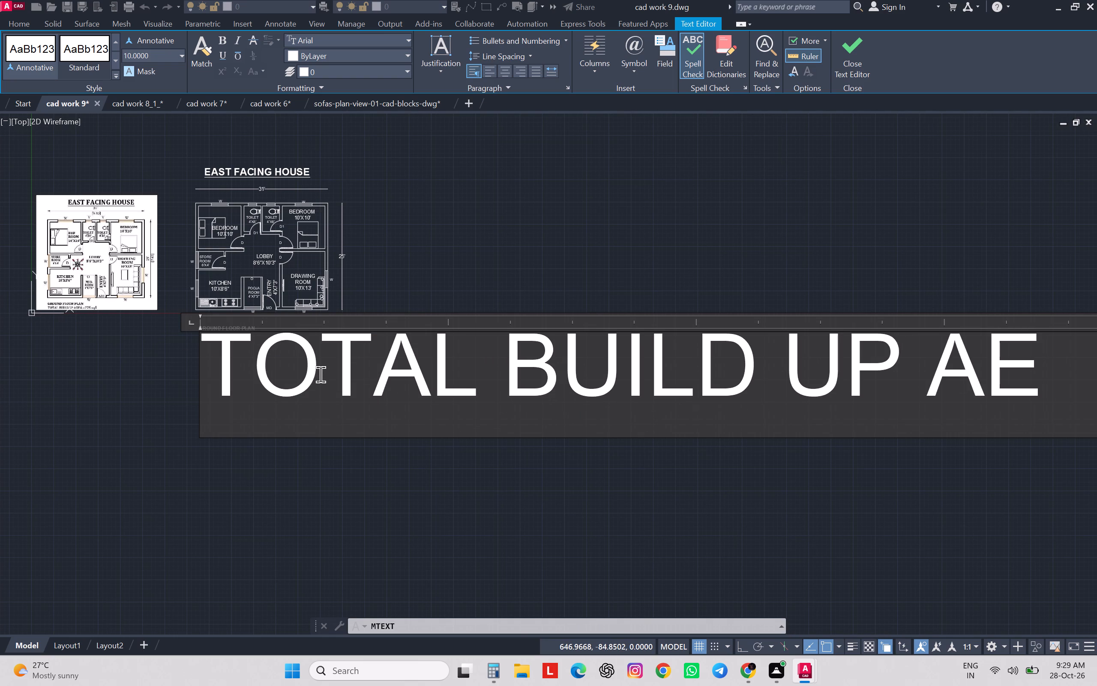
key(BackSpace)
text(REA)
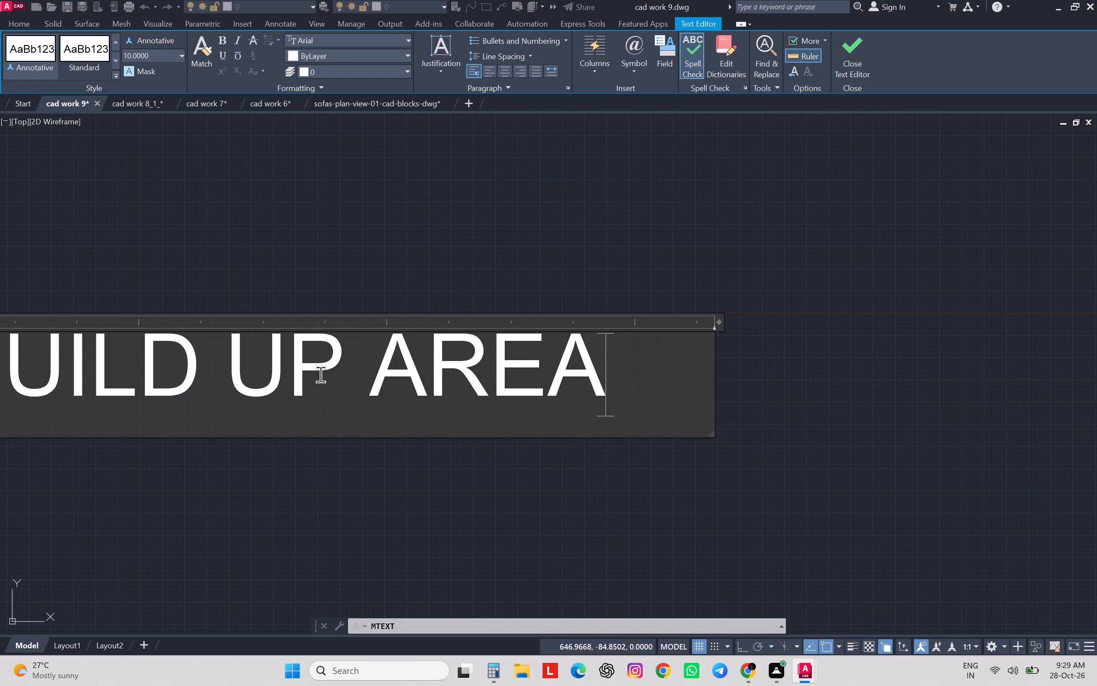
key(minus)
Complete the area note with the reference image's built-up area by adding 775 SQ FT after the hyphen.
scroll(321, 374, down, 2)
scroll(233, 347, down, 2)
scroll(150, 333, down, 1)
scroll(150, 333, up, 4)
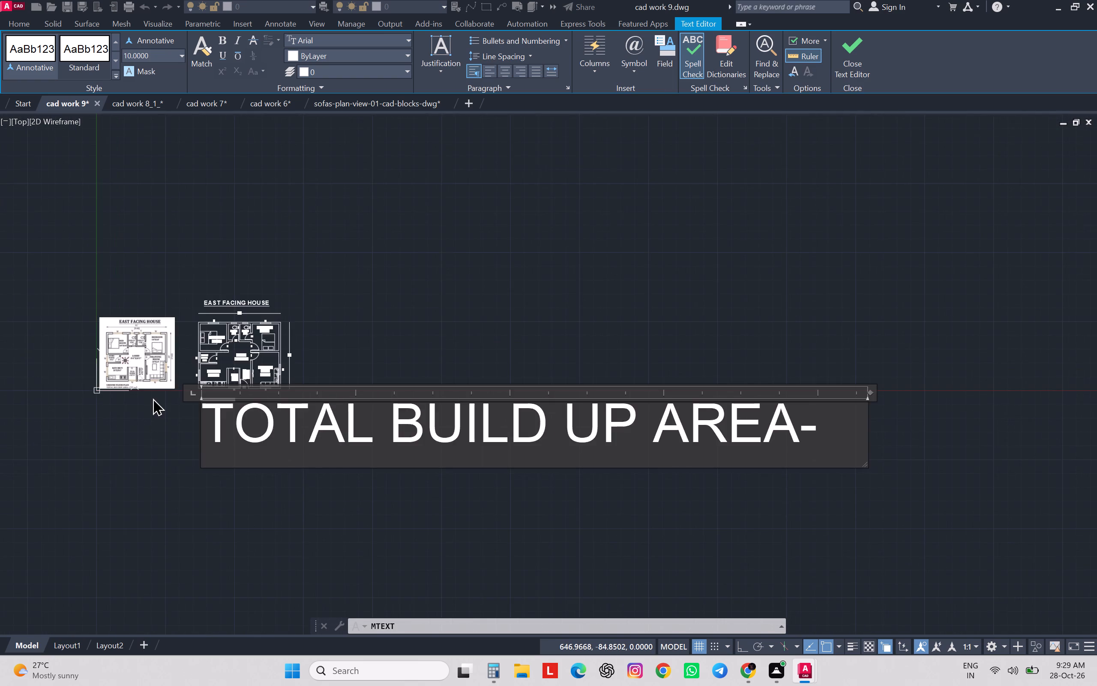
scroll(153, 398, up, 2)
scroll(111, 384, up, 2)
scroll(118, 369, down, 3)
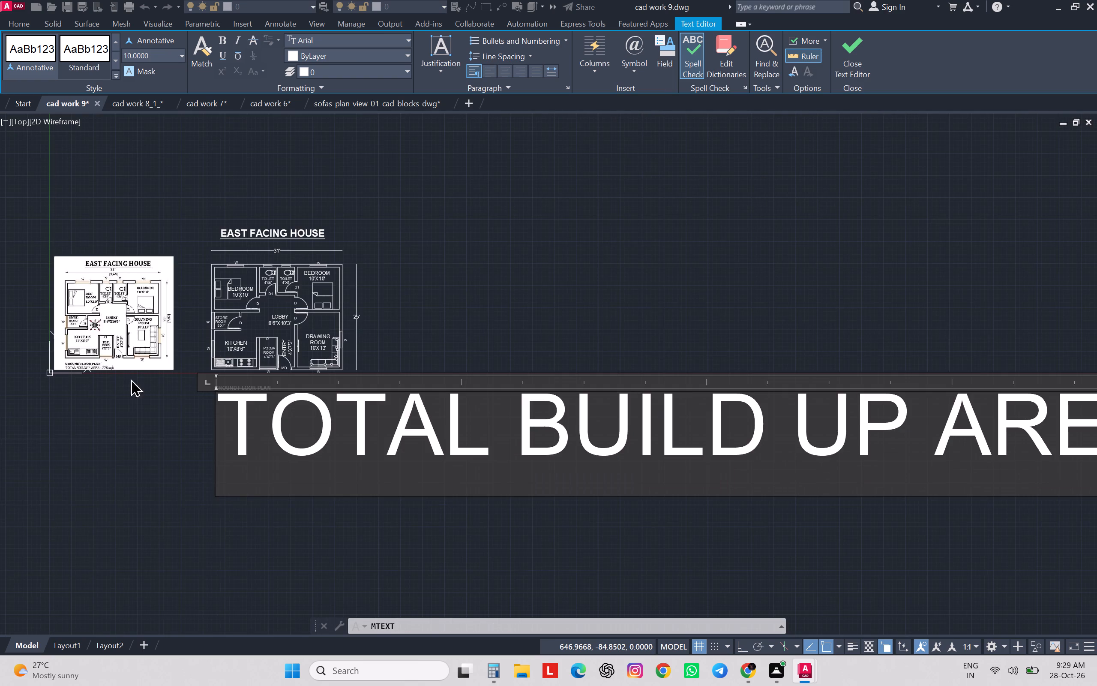
scroll(330, 511, down, 2)
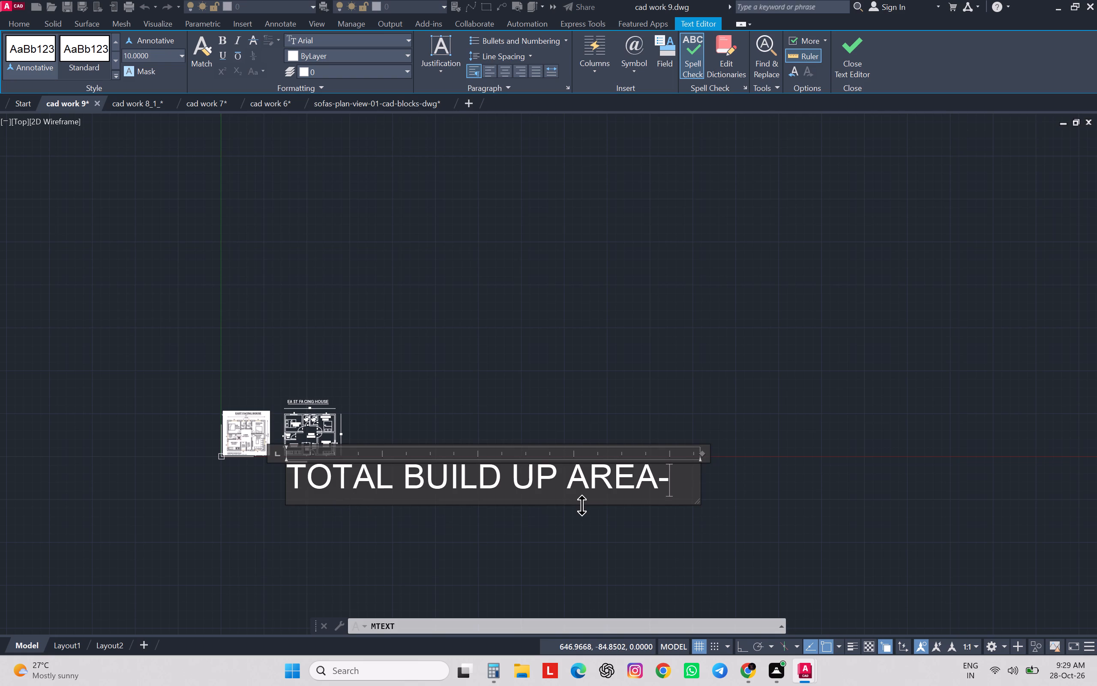
text(77)
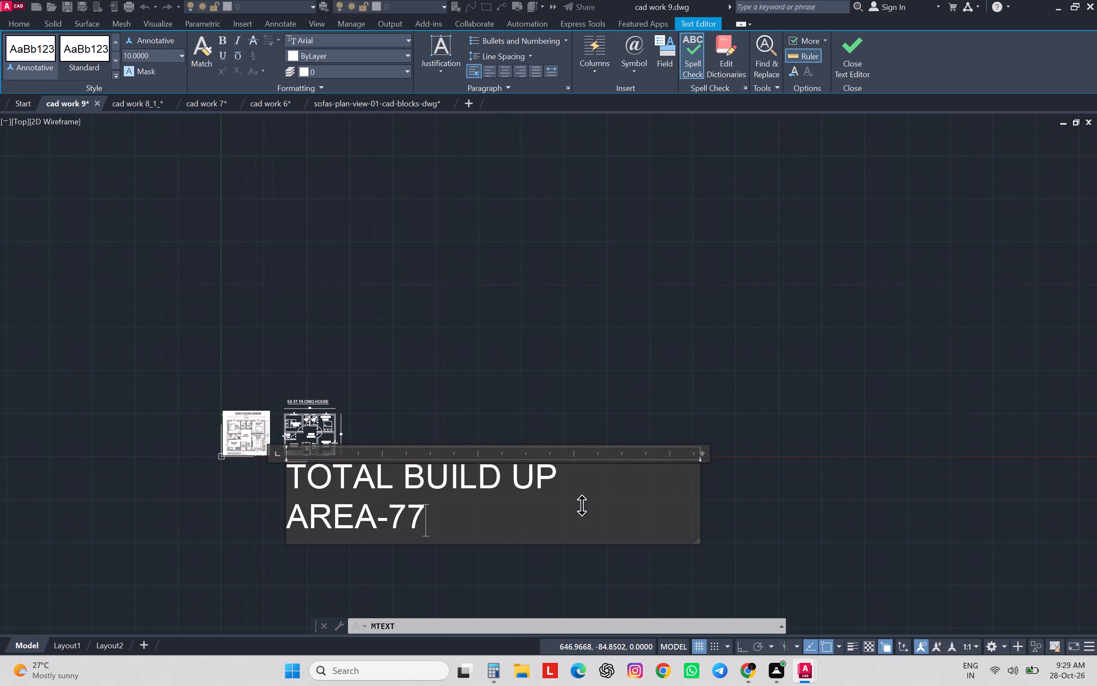
text(5 S)
text(Q FT)
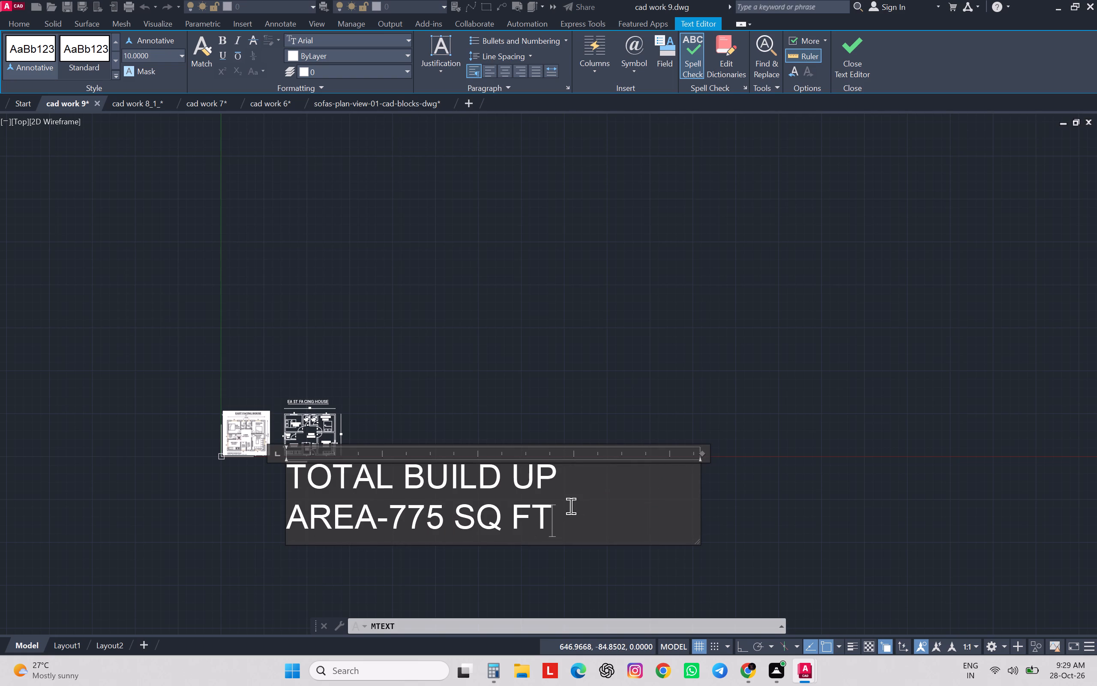
Replace the uppercase SQ FT unit in the area note with lowercase sq ft, as in the reference image.
scroll(239, 474, up, 3)
scroll(237, 413, up, 2)
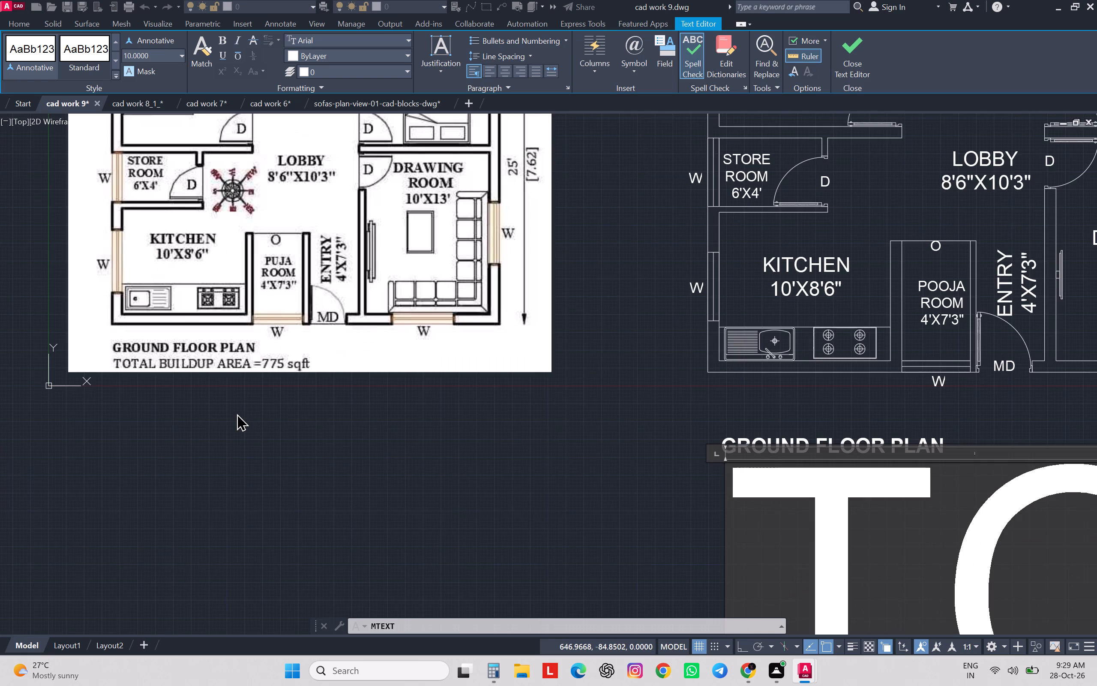
scroll(237, 413, down, 3)
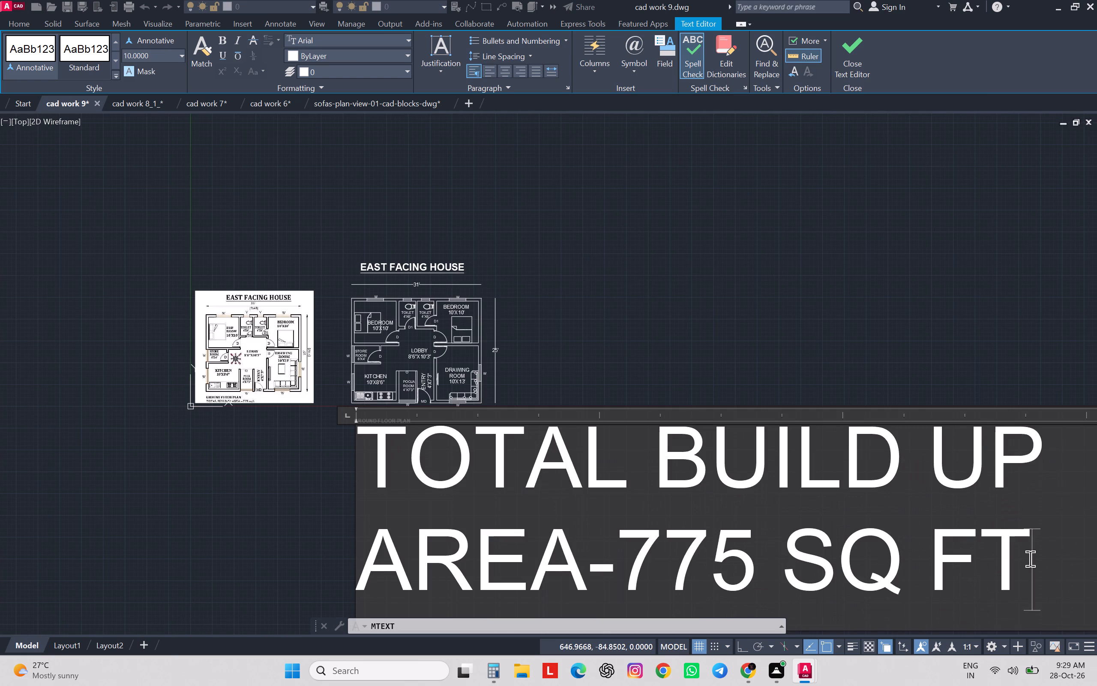
key(BackSpace)
key(BackSpace)
key(BackSpace)
key(BackSpace)
key(BackSpace)
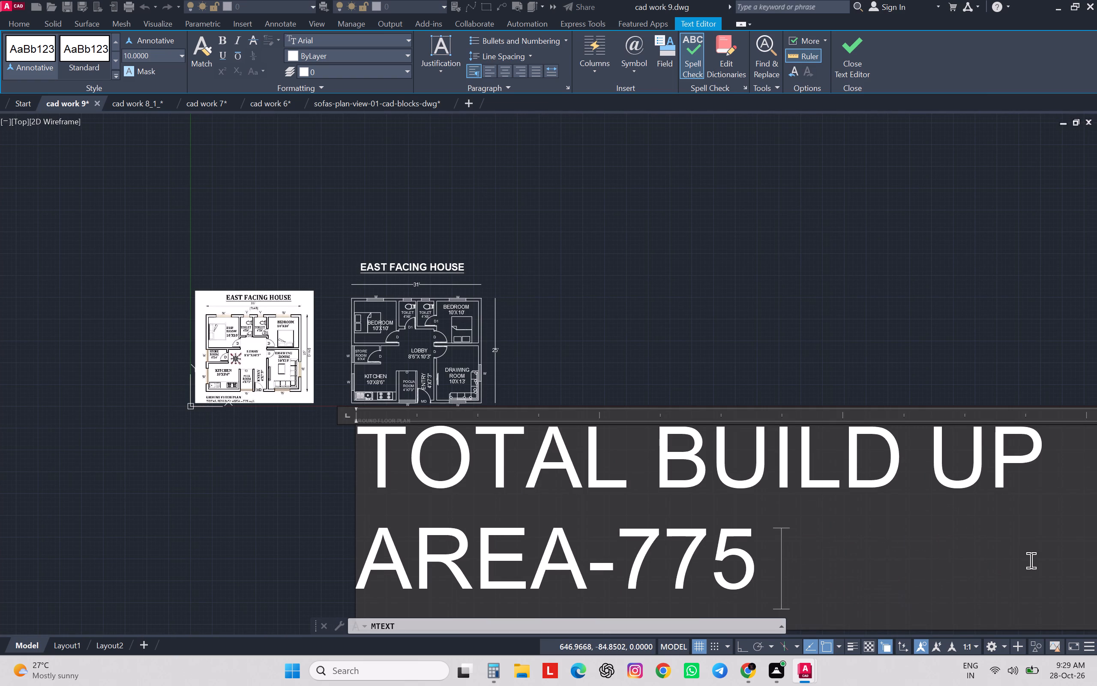
key(s)
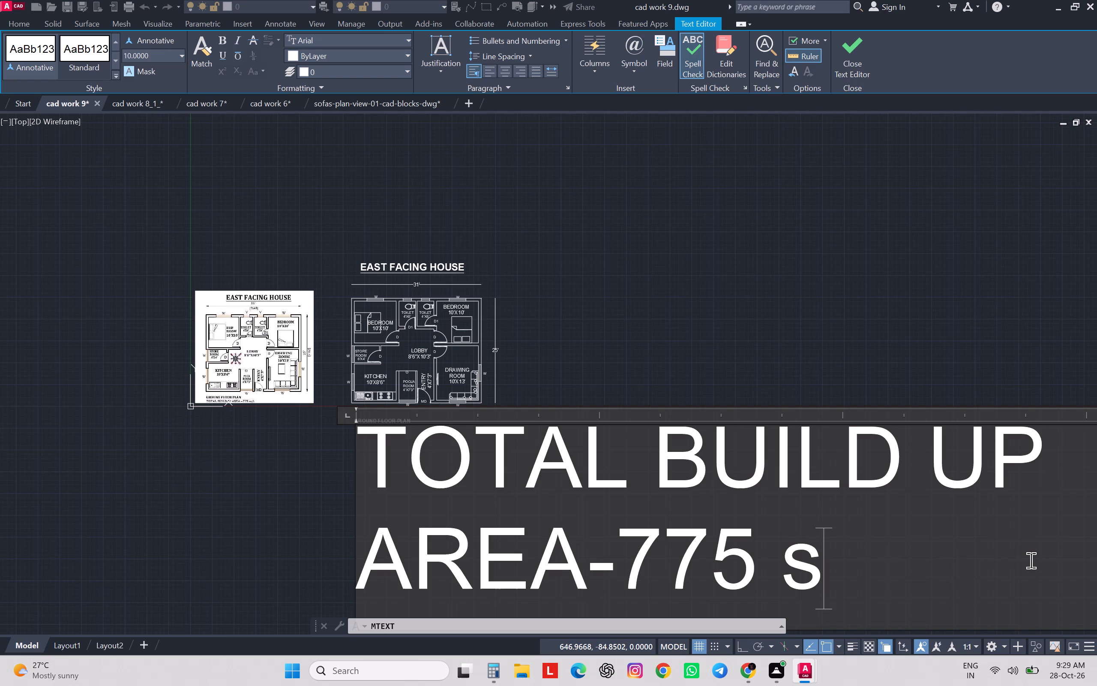
text(q ft)
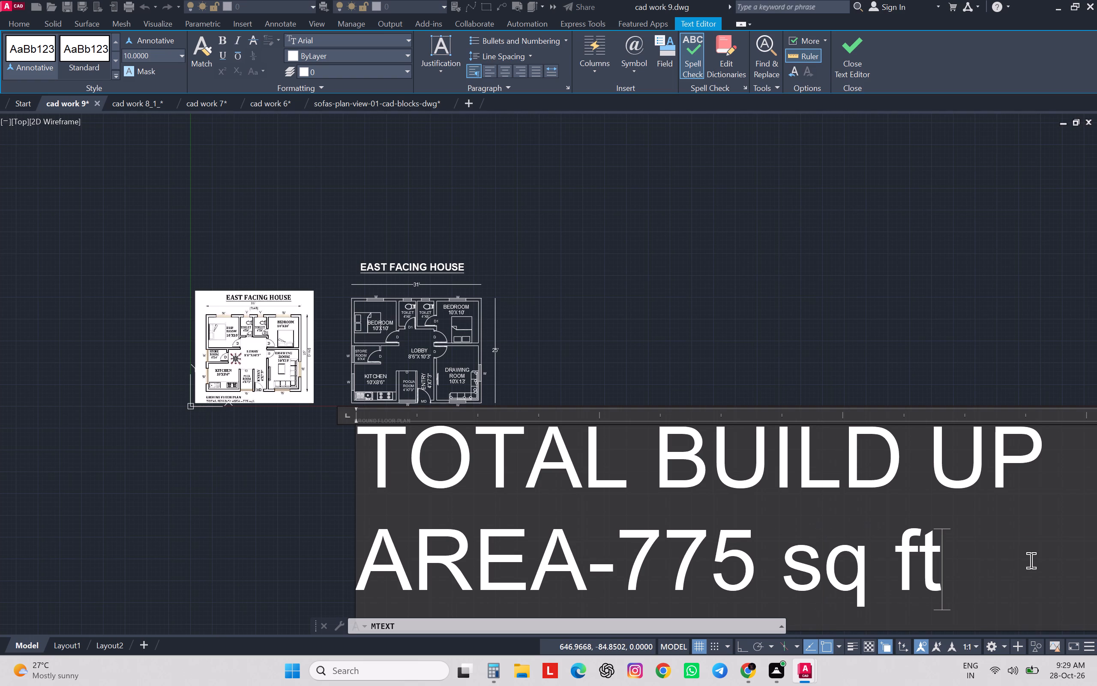
Widen the area note's text frame so the wording fits on a single line, and finish editing the text.
scroll(1031, 560, down, 3)
middle_drag(993, 579, 593, 494)
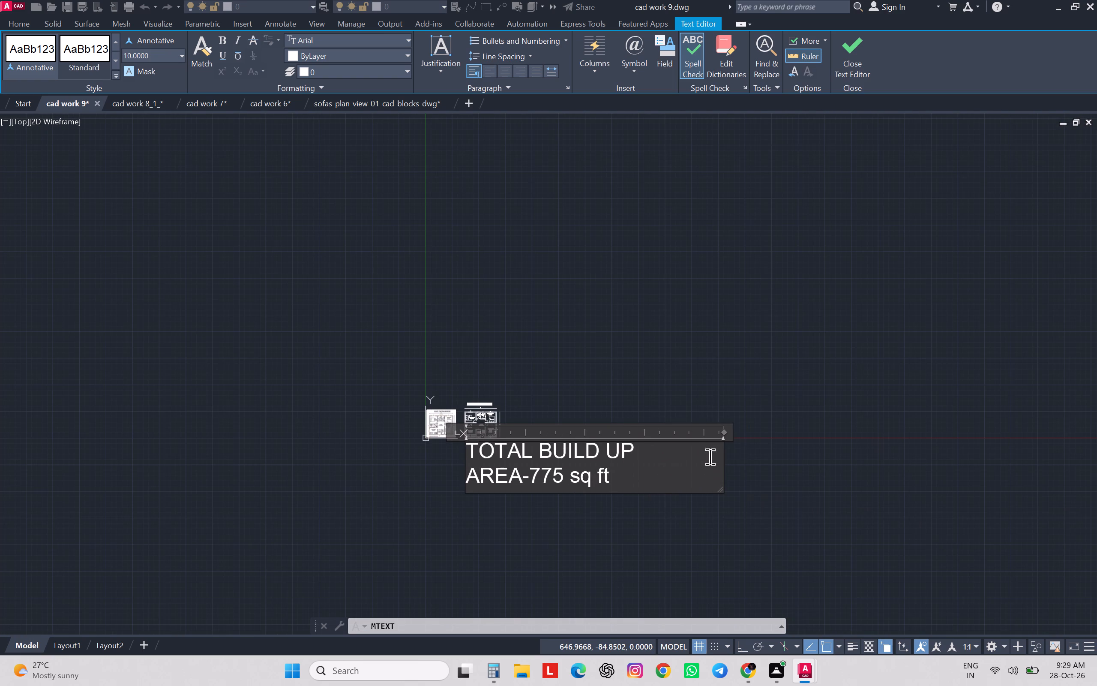
drag(726, 432, 752, 432)
drag(752, 432, 768, 432)
drag(768, 431, 787, 430)
click(555, 510)
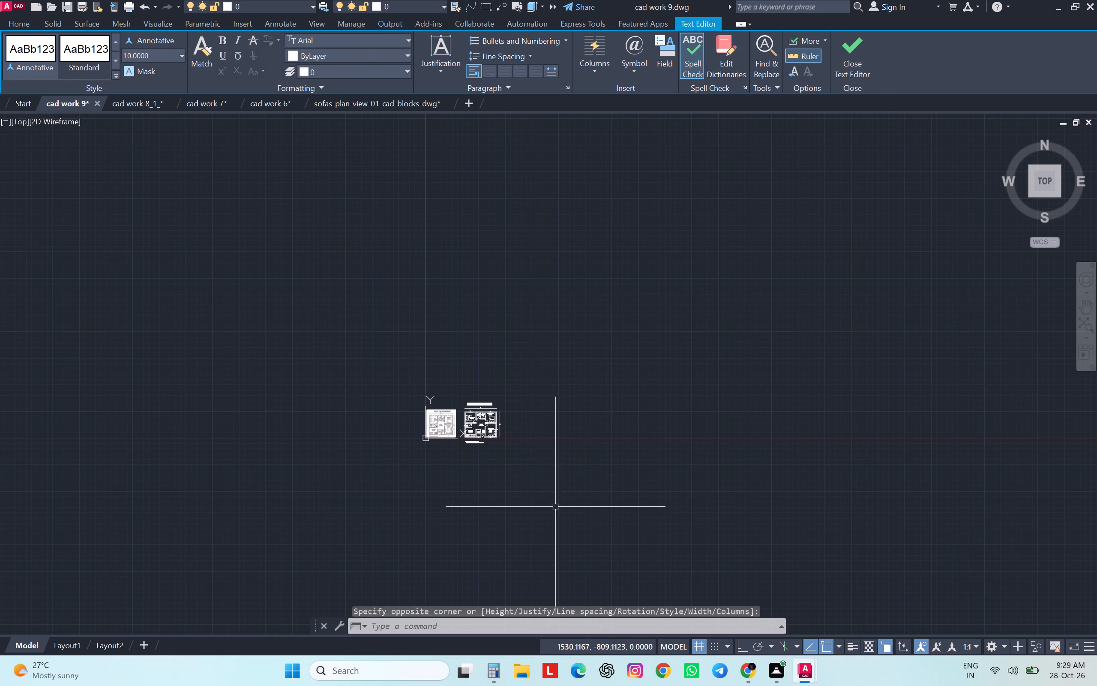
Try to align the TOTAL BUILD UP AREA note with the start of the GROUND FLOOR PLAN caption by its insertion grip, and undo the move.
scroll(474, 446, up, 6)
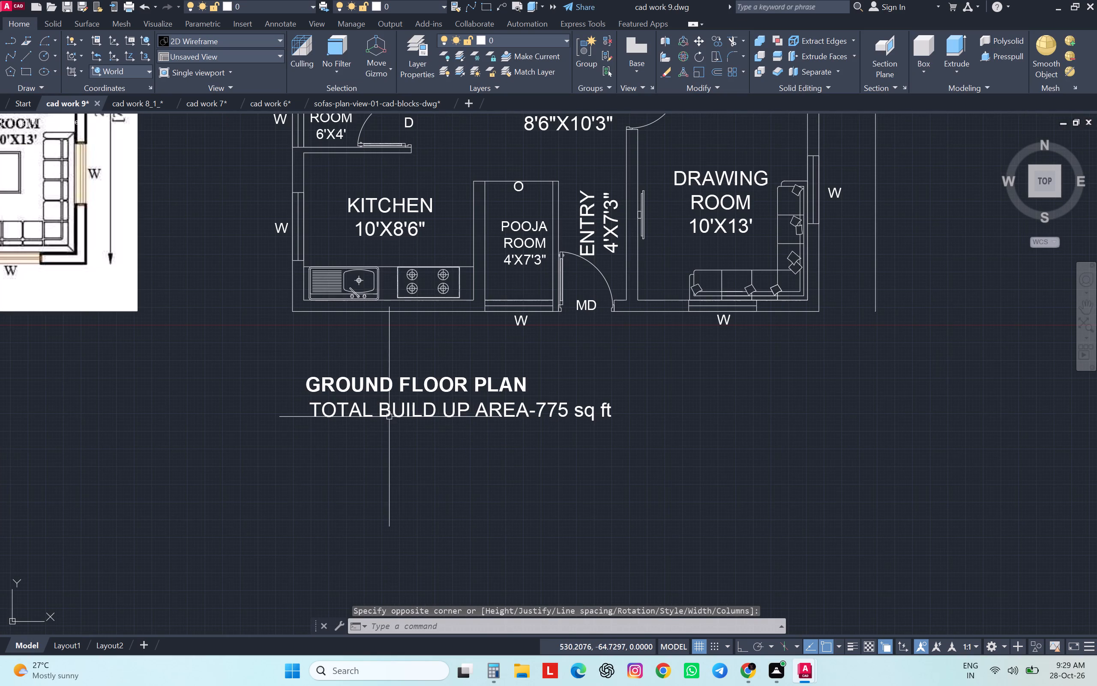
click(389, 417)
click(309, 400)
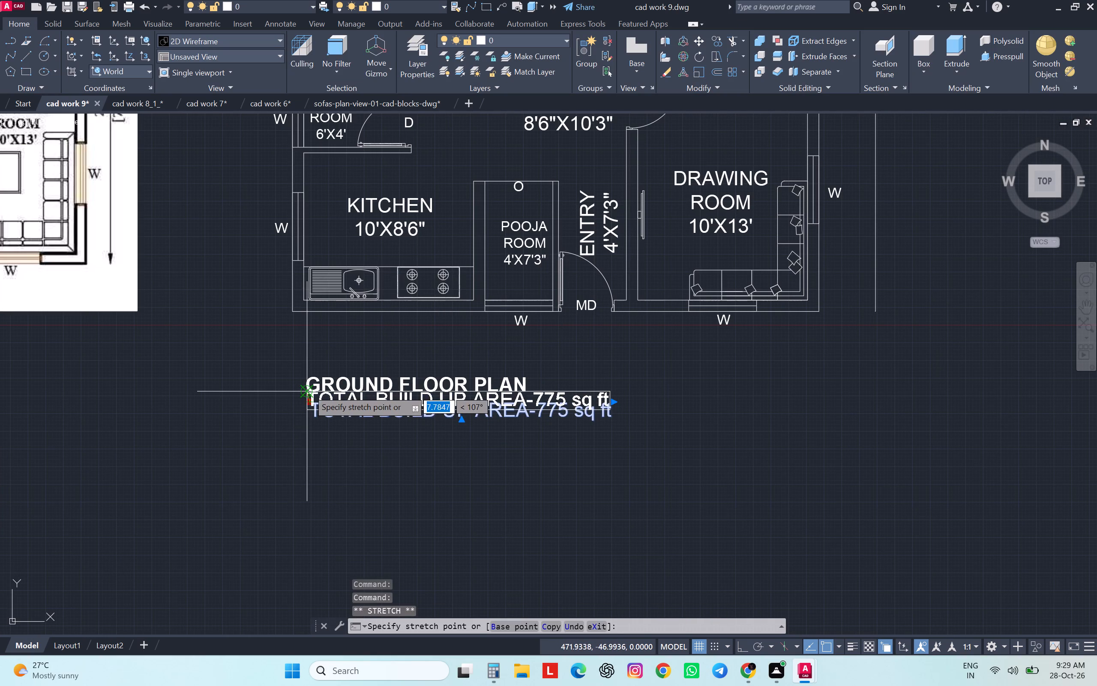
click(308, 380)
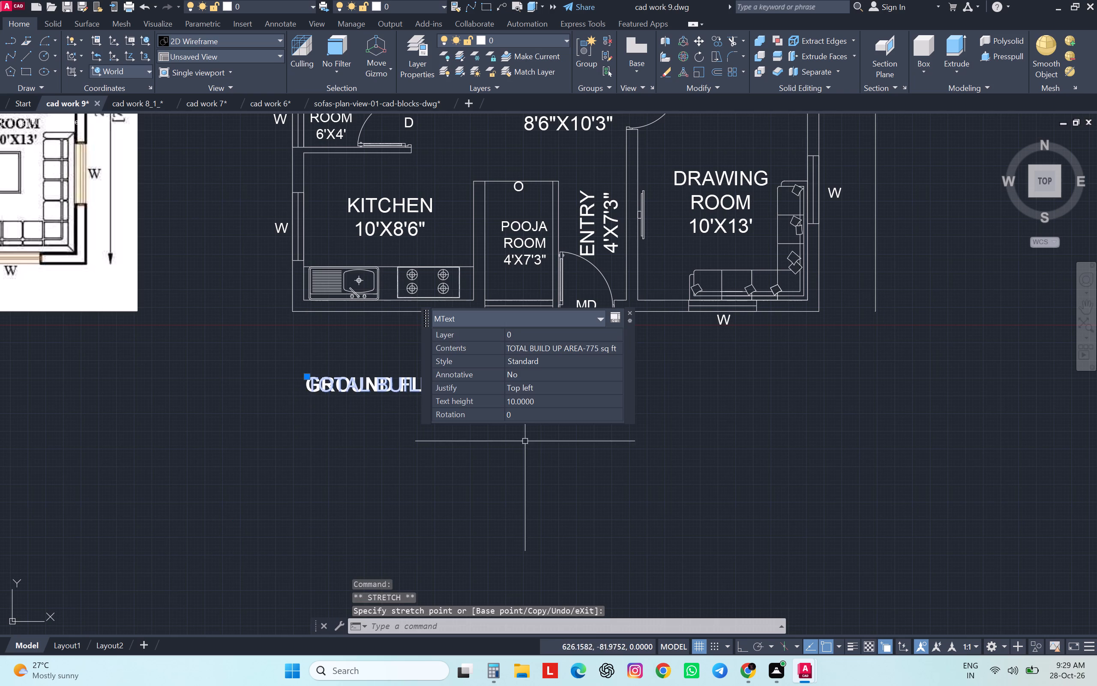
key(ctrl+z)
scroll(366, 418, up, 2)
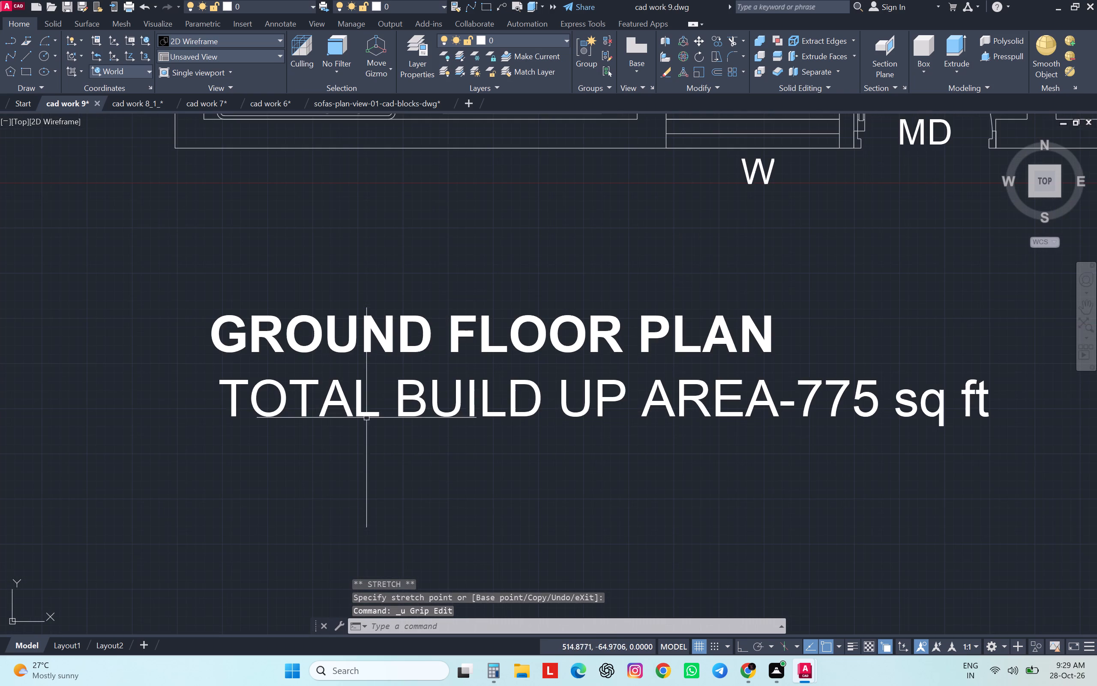
Shift the TOTAL BUILD UP AREA note by its insertion grip to line up with the start of the GROUND FLOOR PLAN caption.
click(255, 391)
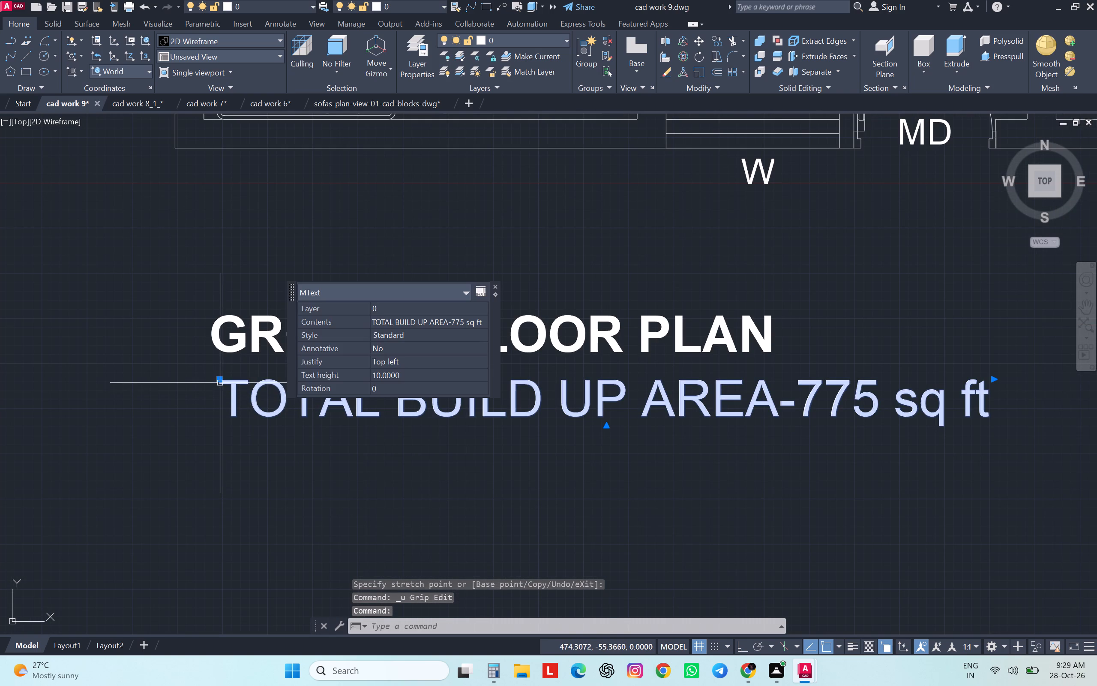
click(219, 382)
click(205, 382)
scroll(316, 462, down, 1)
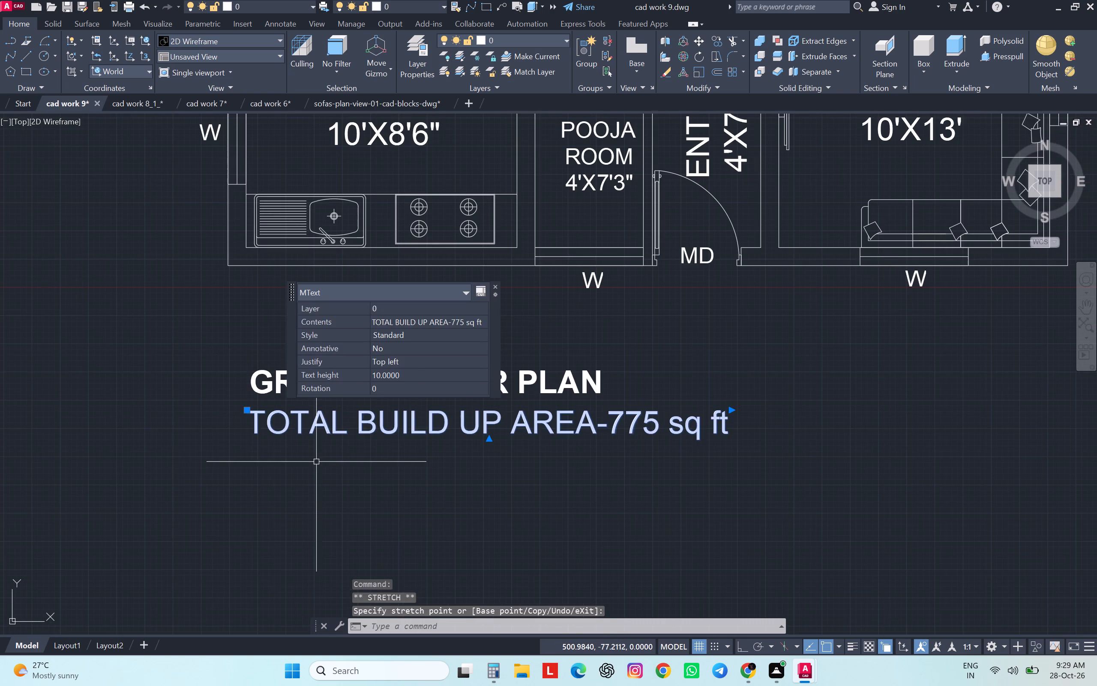
key(Escape)
key(Escape)
Move the entire drawn house plan with its title, dimensions and notes straight up by about 162 units.
scroll(336, 438, down, 2)
scroll(794, 493, down, 2)
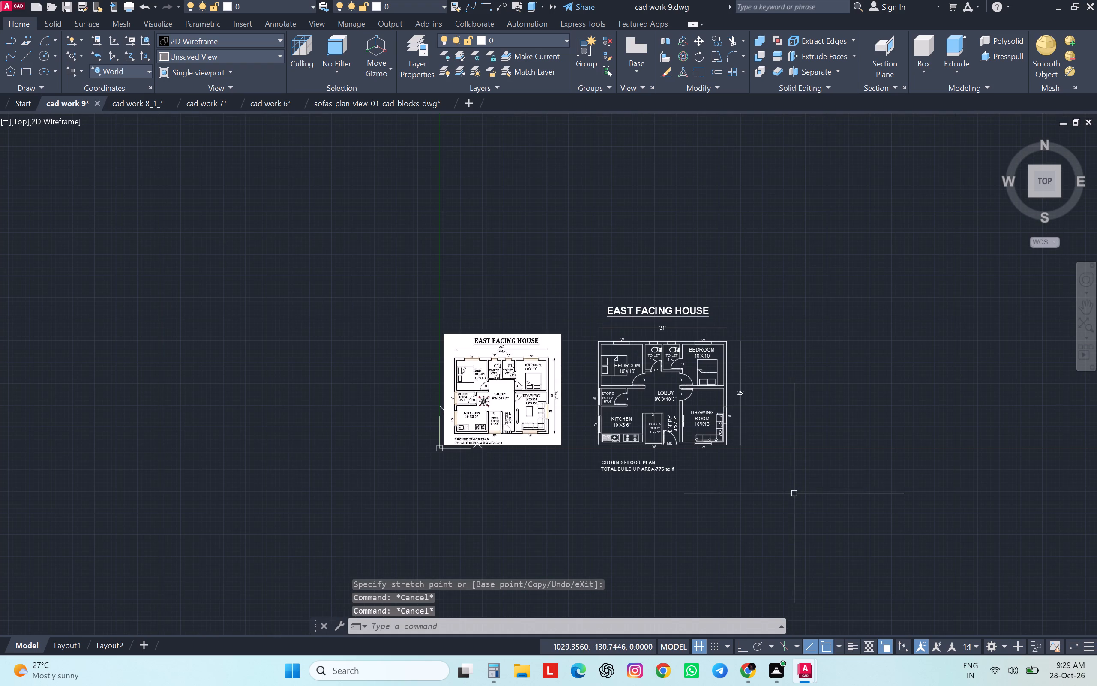
click(807, 250)
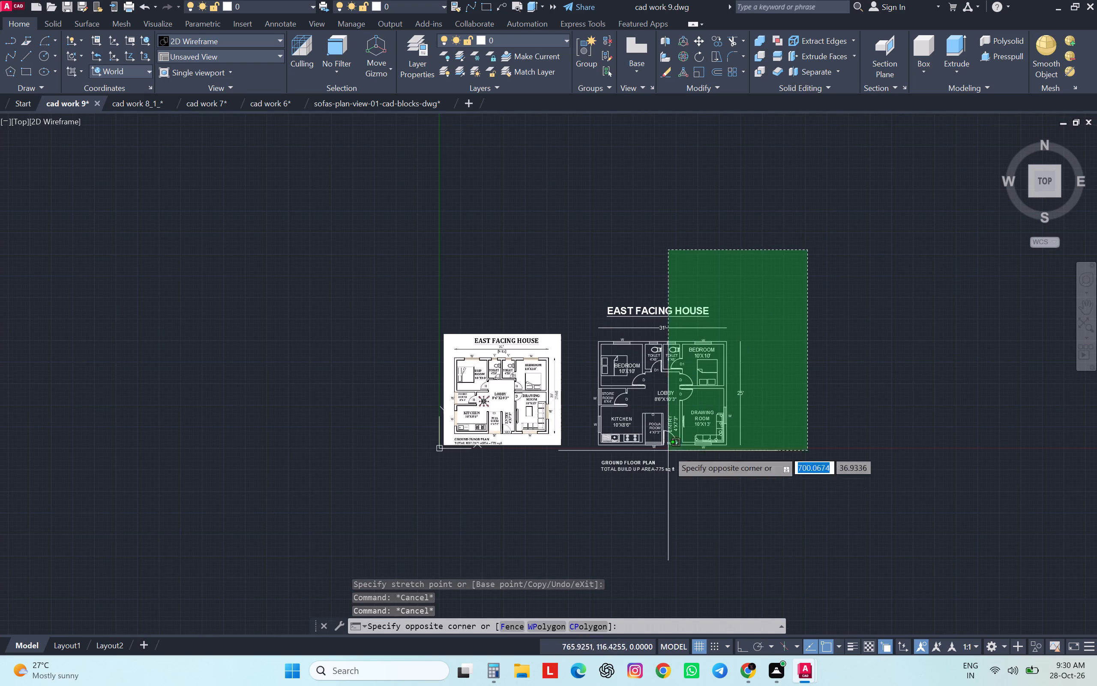
click(580, 502)
text(m)
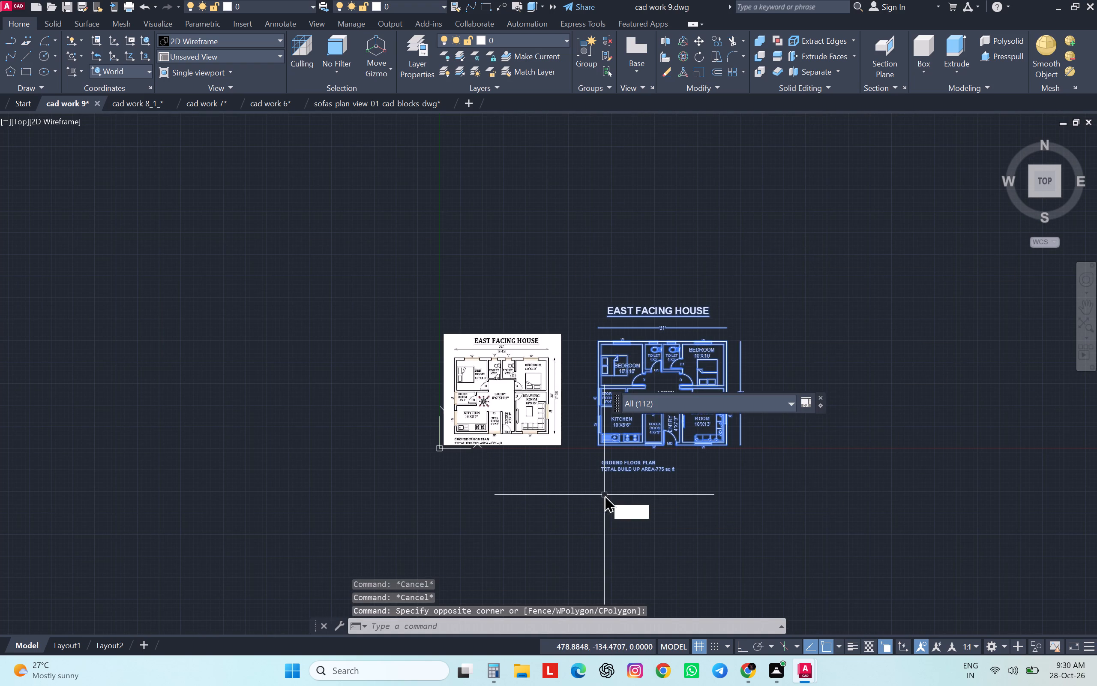
key(space)
click(637, 447)
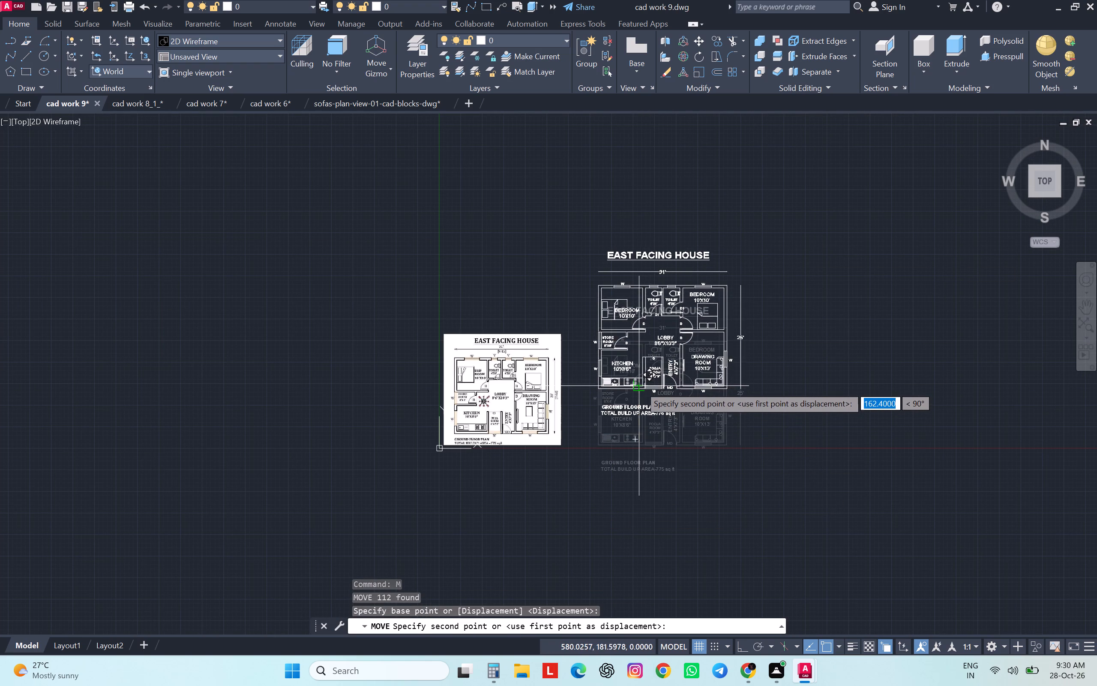
click(640, 386)
key(Escape)
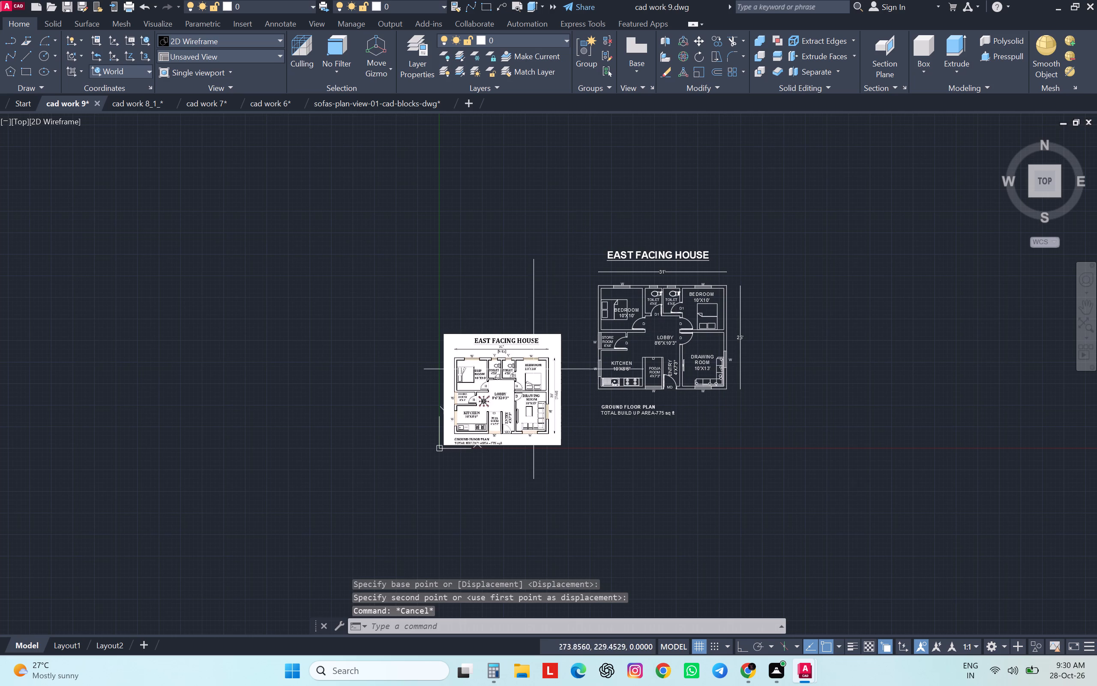
Delete the reference raster image beside the drawn floor plan.
click(555, 344)
click(465, 384)
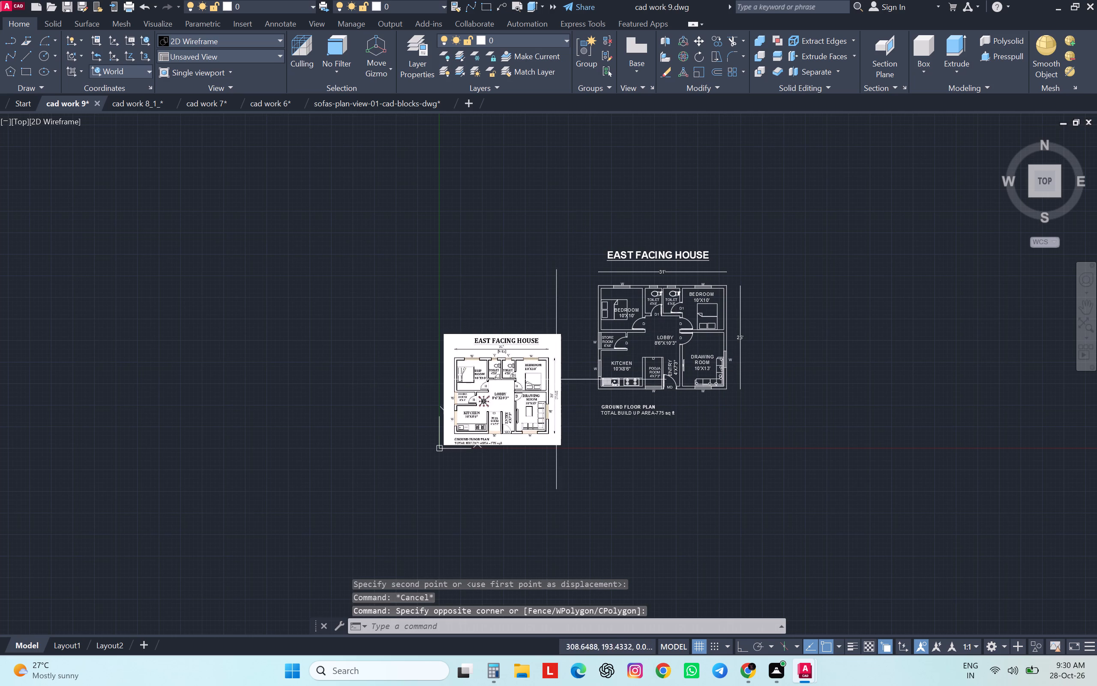
drag(571, 427, 564, 433)
click(531, 472)
key(Insert)
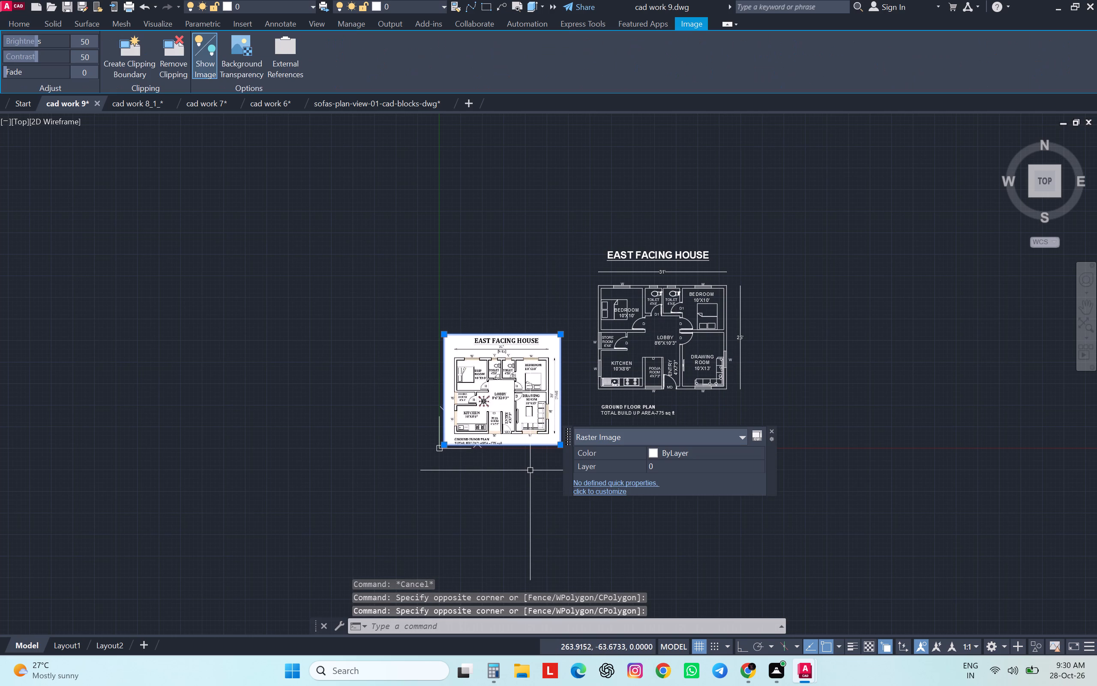
key(Delete)
Save the finished floor plan drawing under its existing name.
middle_drag(654, 403, 629, 405)
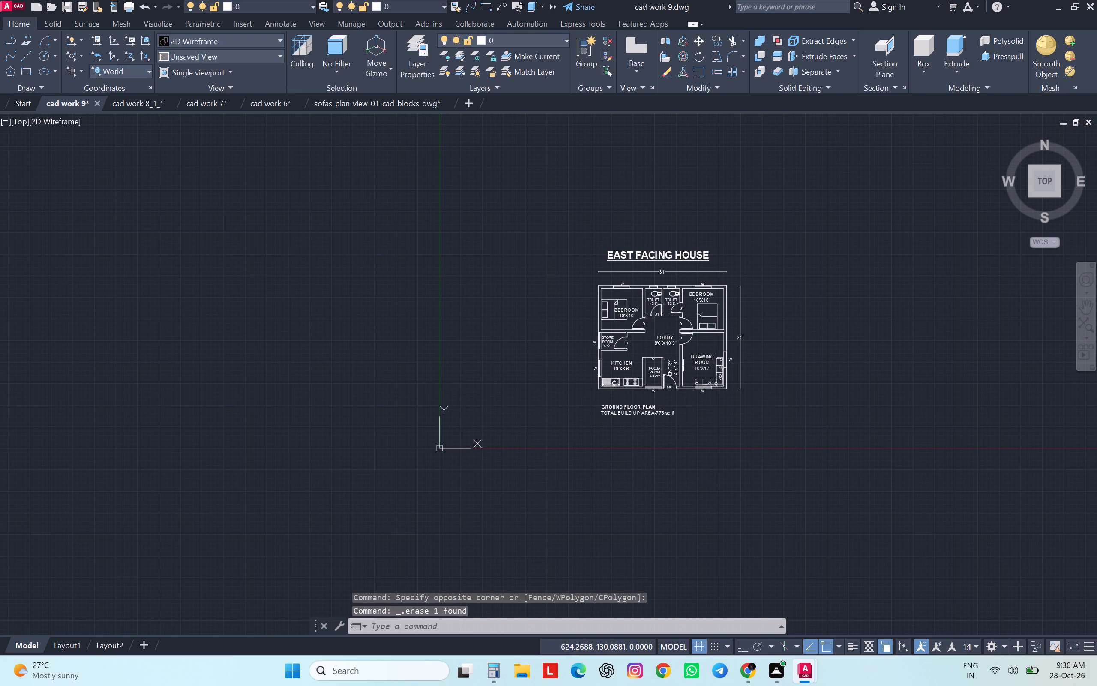
middle_drag(629, 405, 574, 404)
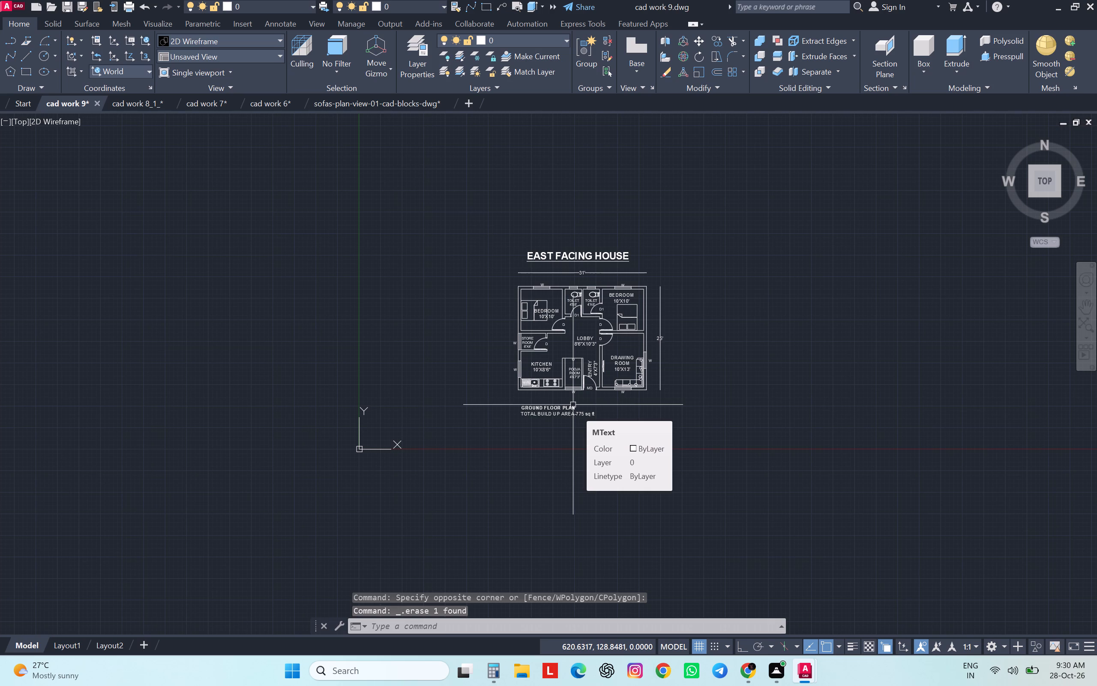
key(ctrl+s)
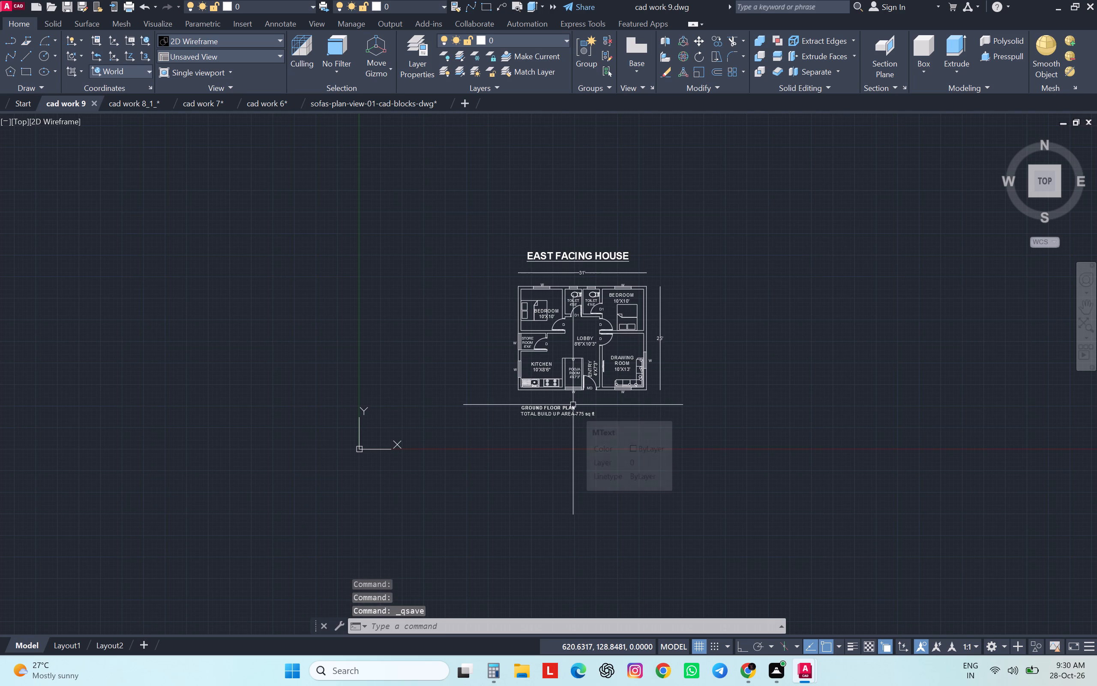
Query the drawing's log file path with the LOGFILENAME system variable.
text(lo)
text(gfile)
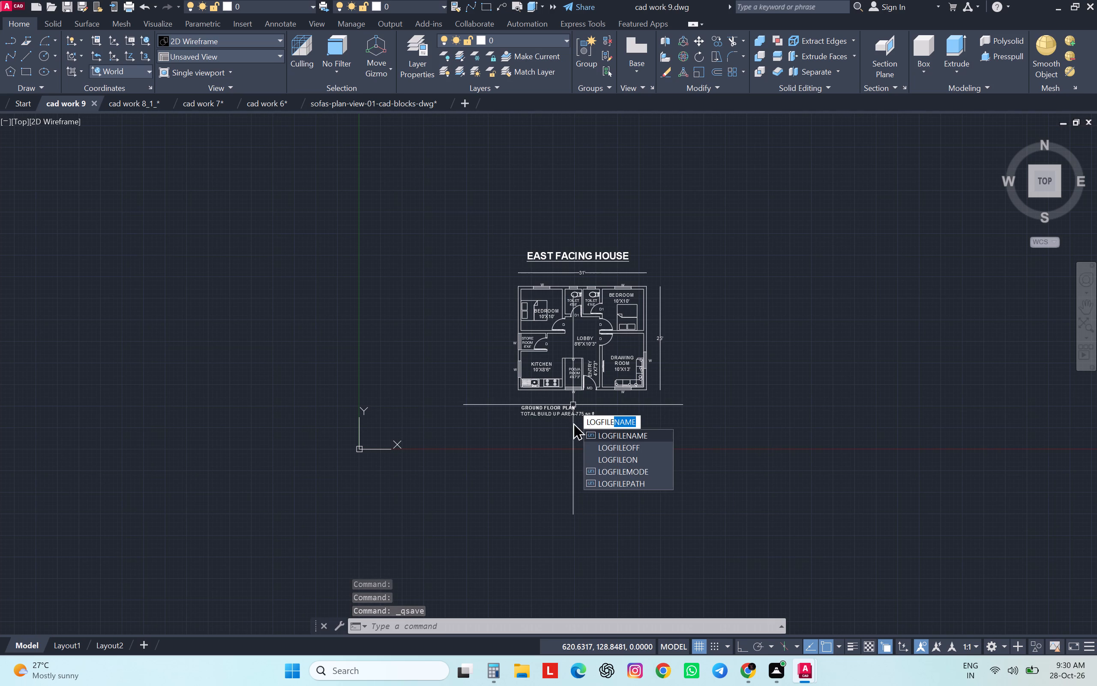
key(Return)
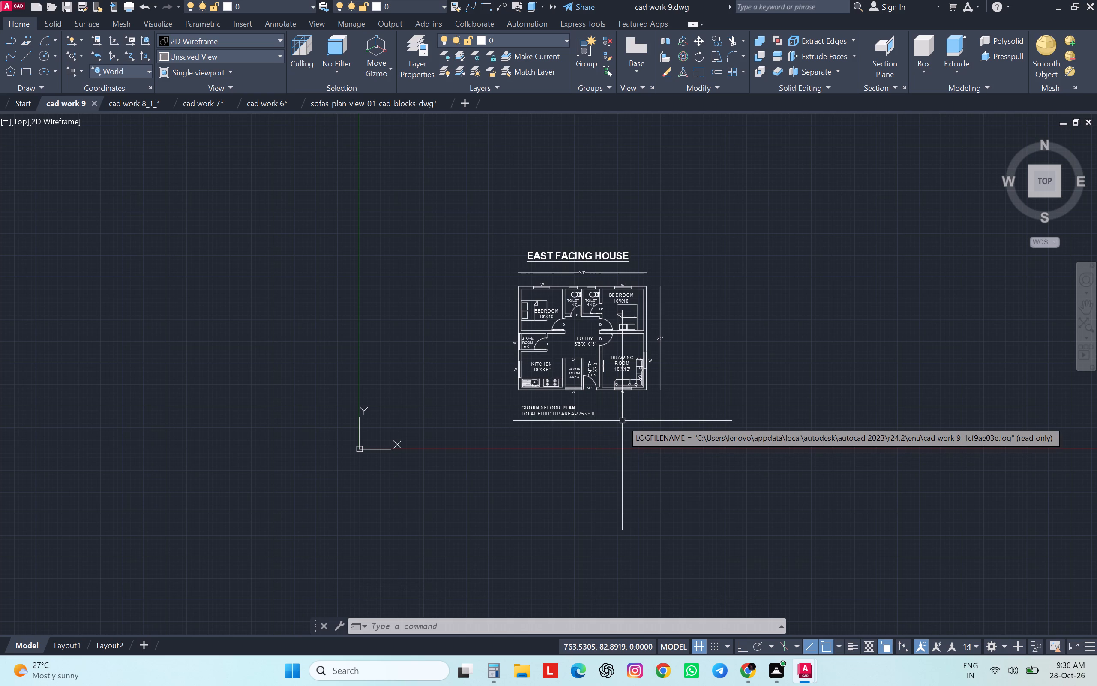
Set up a single-sheet plot using the previous plot settings, with a plot window enclosing the whole house plan, title and notes.
key(ctrl+p)
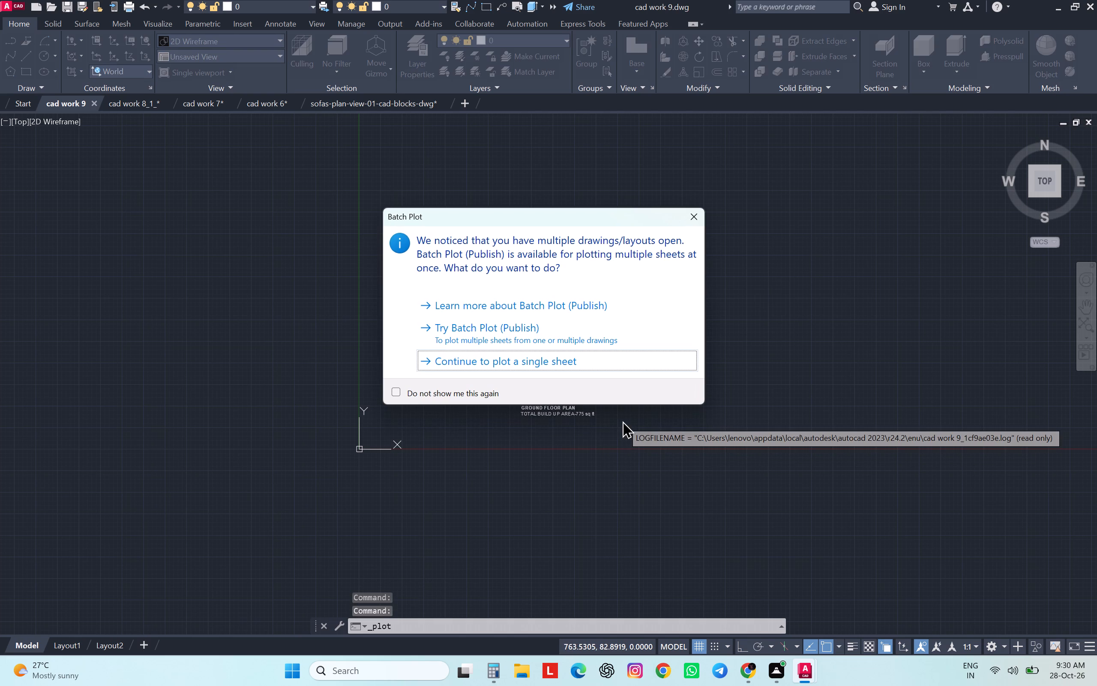
click(487, 358)
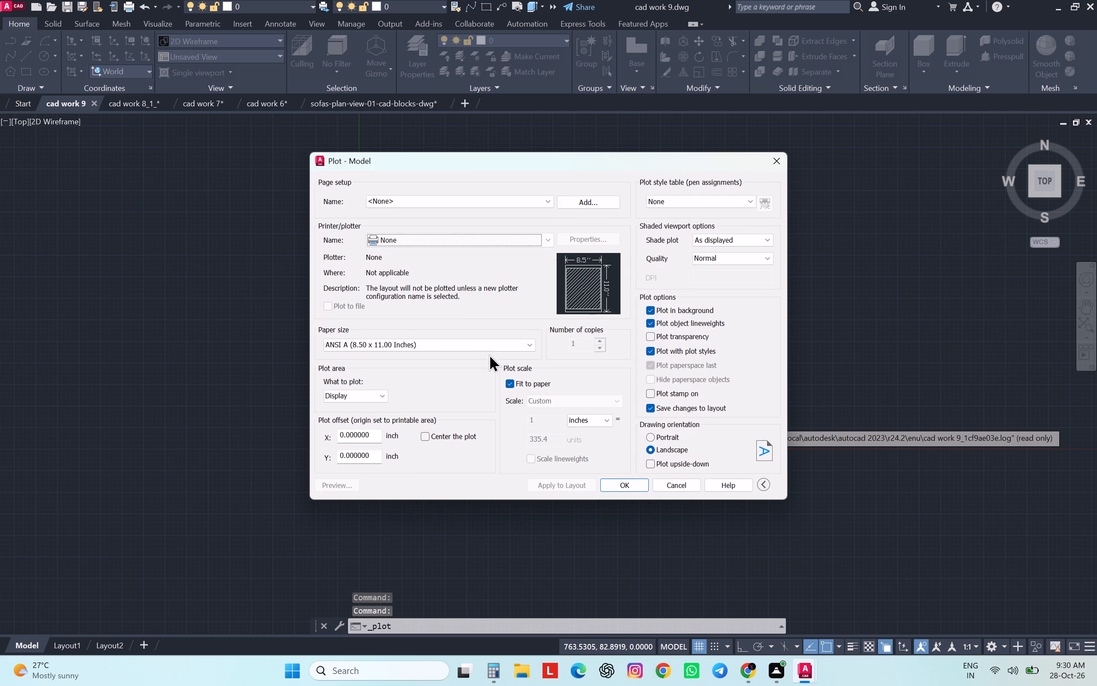
click(414, 197)
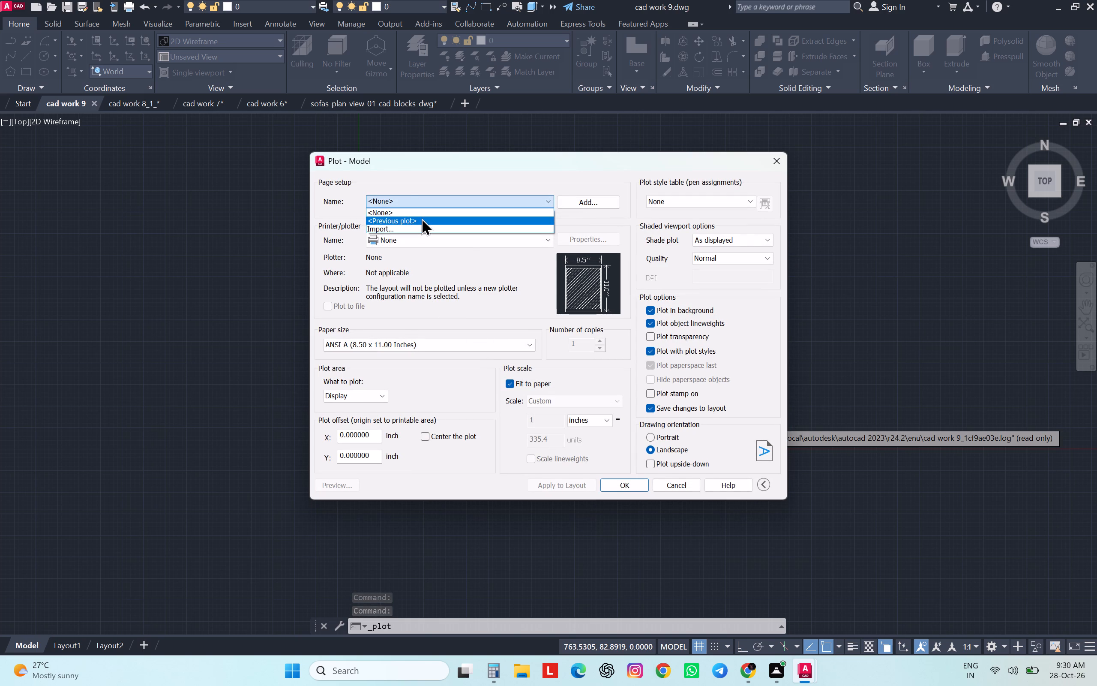
click(421, 218)
click(442, 392)
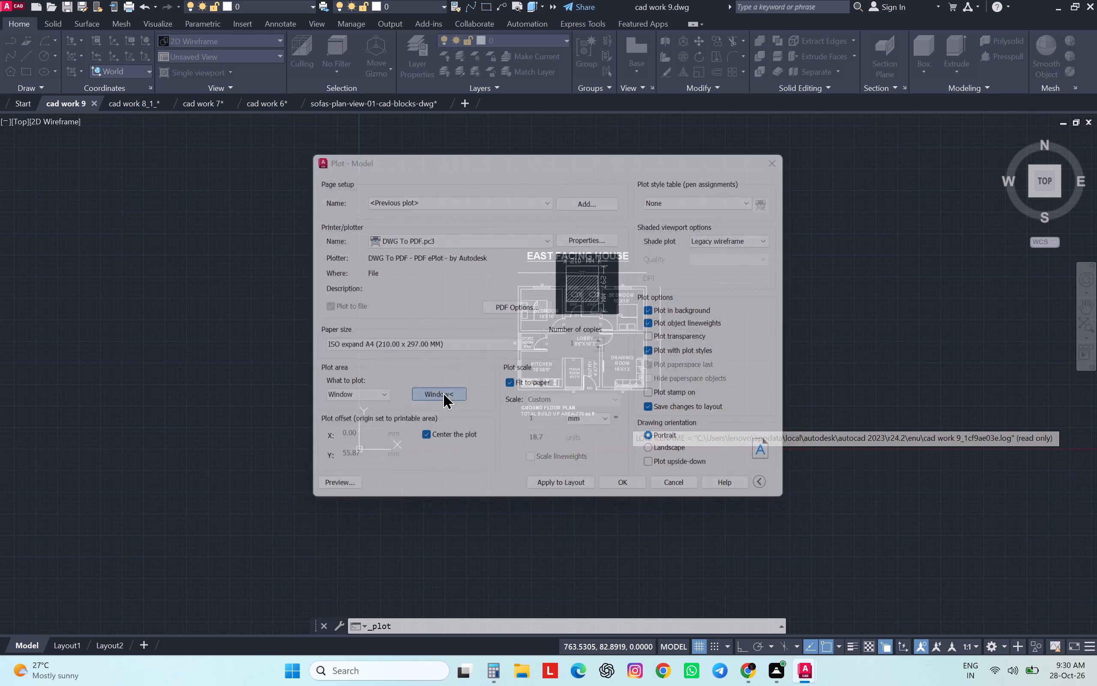
click(708, 182)
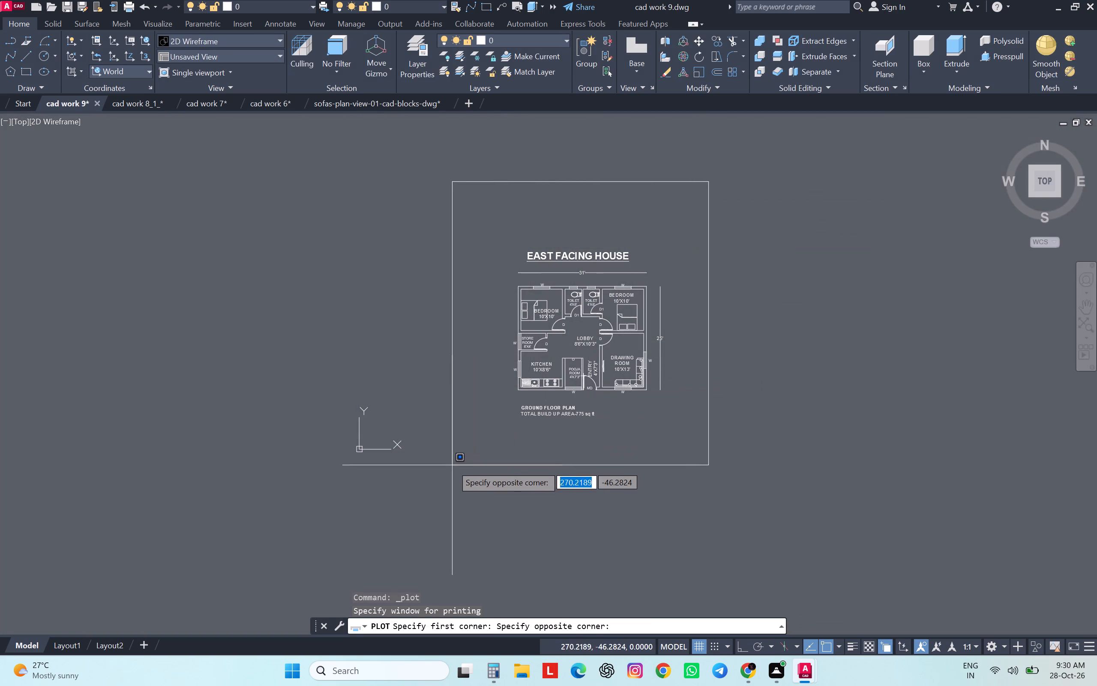
click(452, 465)
Preview the plotted sheet to check the plan's layout, and return to the plot settings.
click(339, 484)
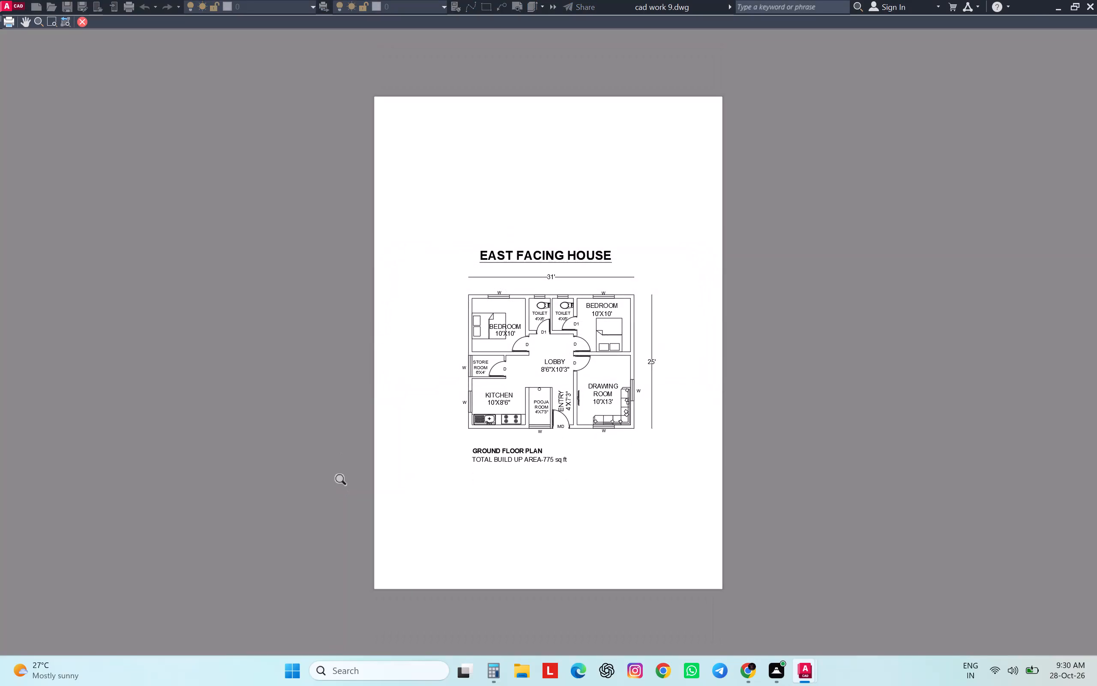
key(Escape)
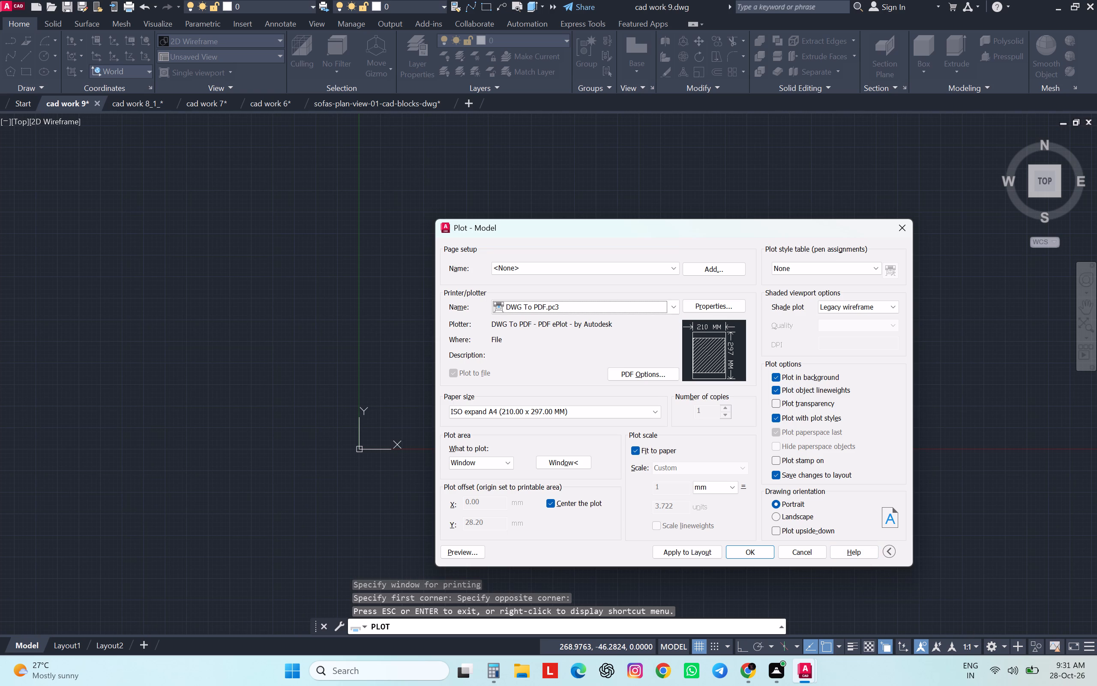
Plot the floor plan to PDF, saving it in the Documents folder as cad work 9-Model.pdf.
click(750, 556)
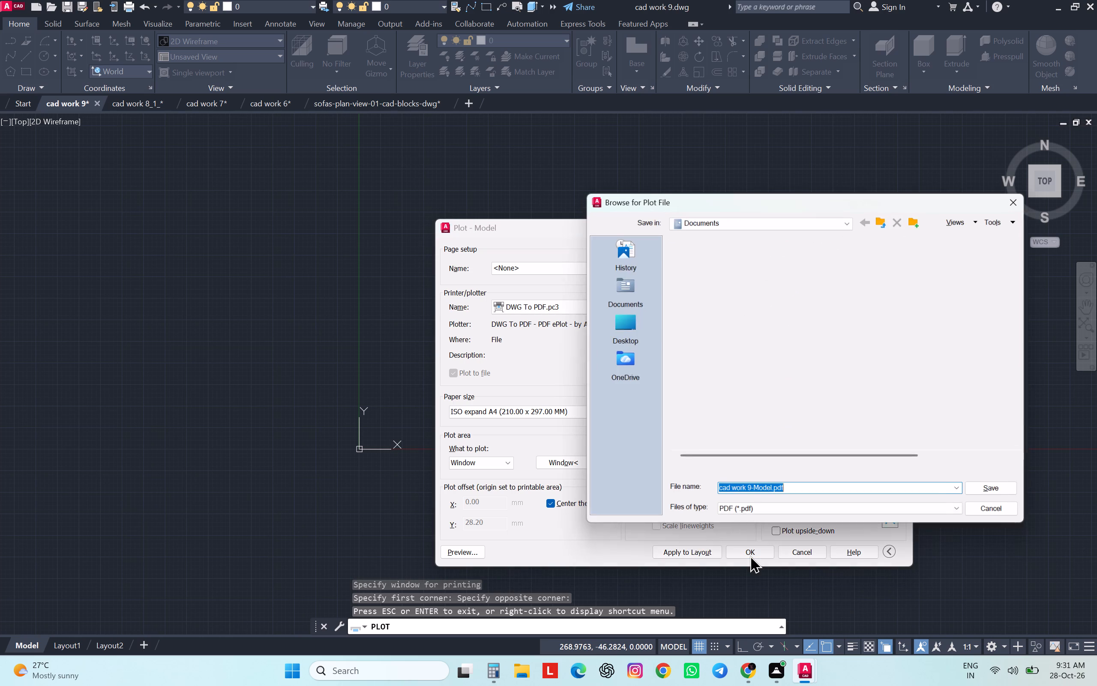
click(623, 296)
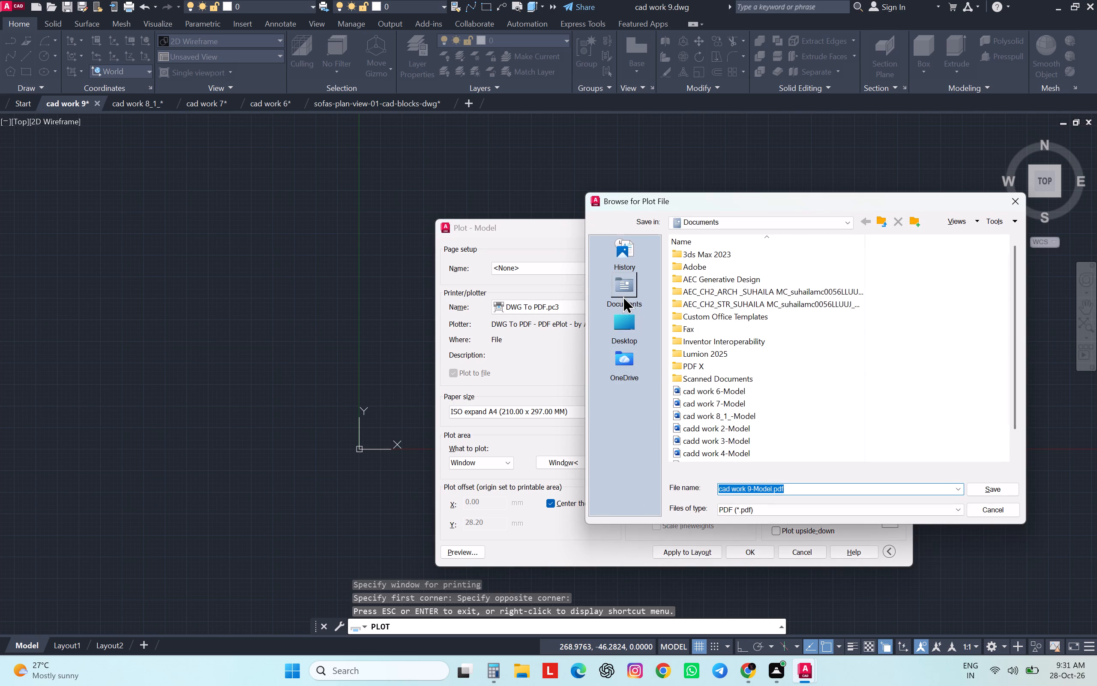
click(1001, 486)
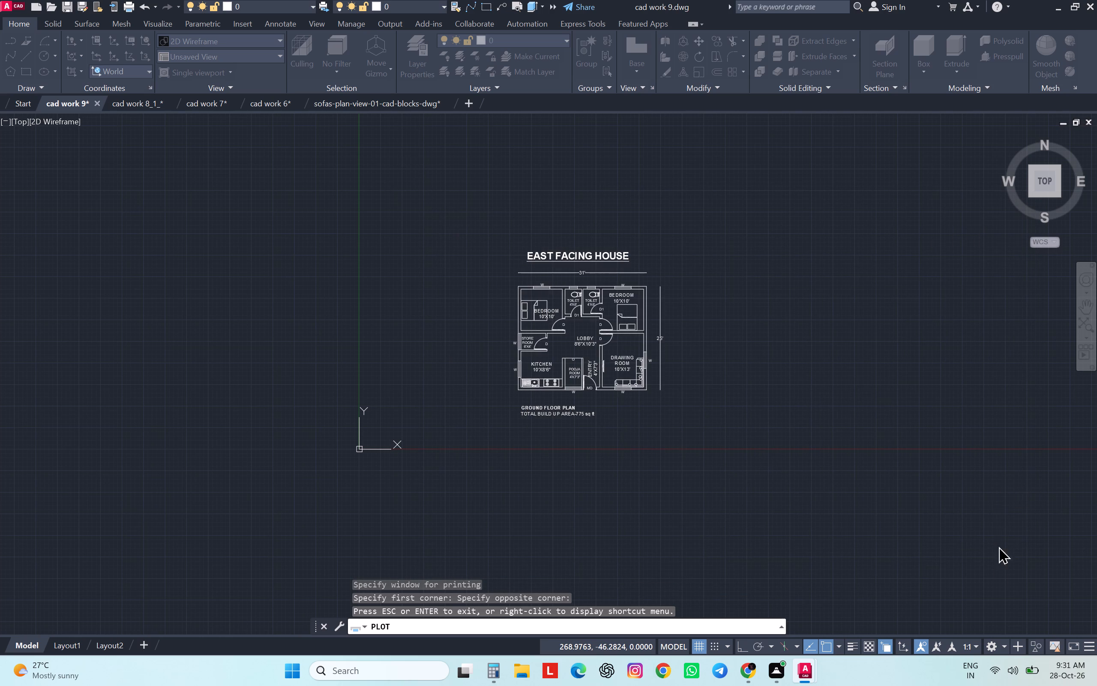